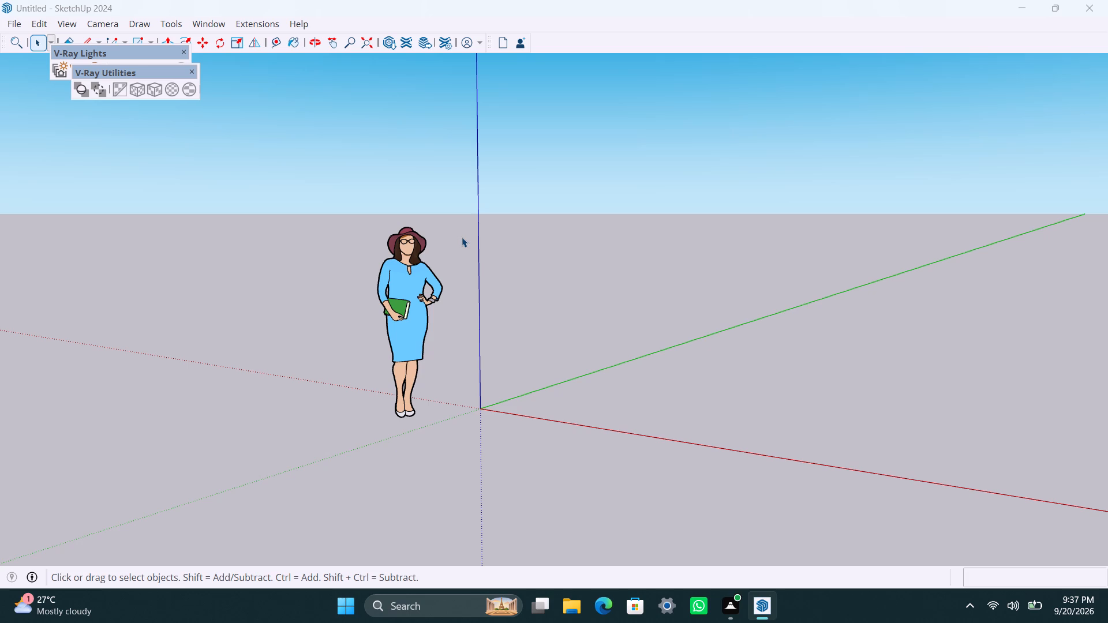
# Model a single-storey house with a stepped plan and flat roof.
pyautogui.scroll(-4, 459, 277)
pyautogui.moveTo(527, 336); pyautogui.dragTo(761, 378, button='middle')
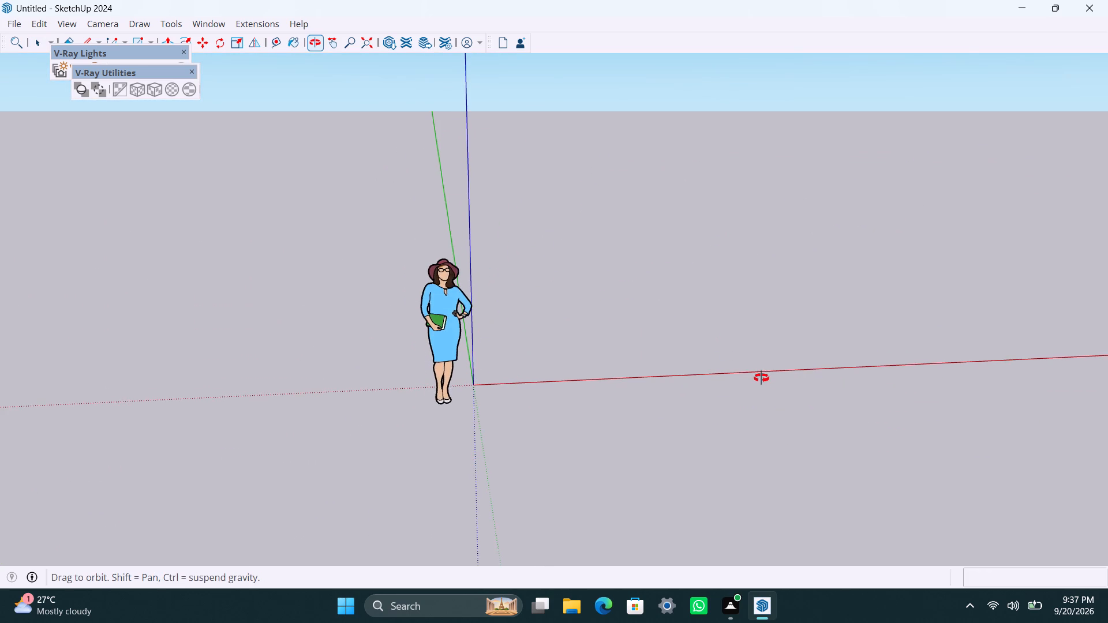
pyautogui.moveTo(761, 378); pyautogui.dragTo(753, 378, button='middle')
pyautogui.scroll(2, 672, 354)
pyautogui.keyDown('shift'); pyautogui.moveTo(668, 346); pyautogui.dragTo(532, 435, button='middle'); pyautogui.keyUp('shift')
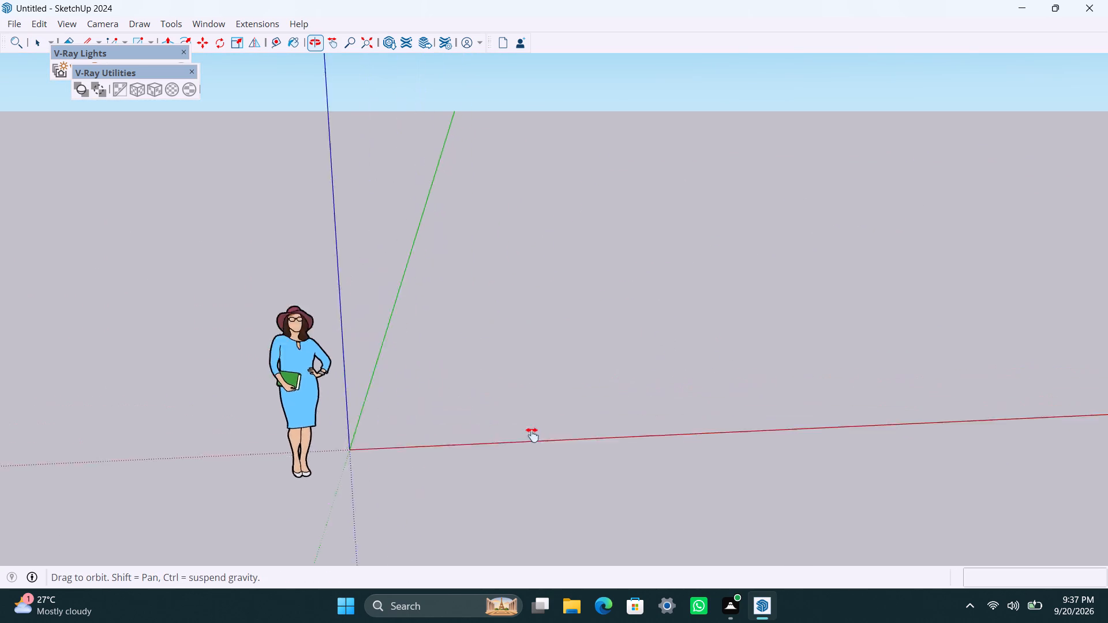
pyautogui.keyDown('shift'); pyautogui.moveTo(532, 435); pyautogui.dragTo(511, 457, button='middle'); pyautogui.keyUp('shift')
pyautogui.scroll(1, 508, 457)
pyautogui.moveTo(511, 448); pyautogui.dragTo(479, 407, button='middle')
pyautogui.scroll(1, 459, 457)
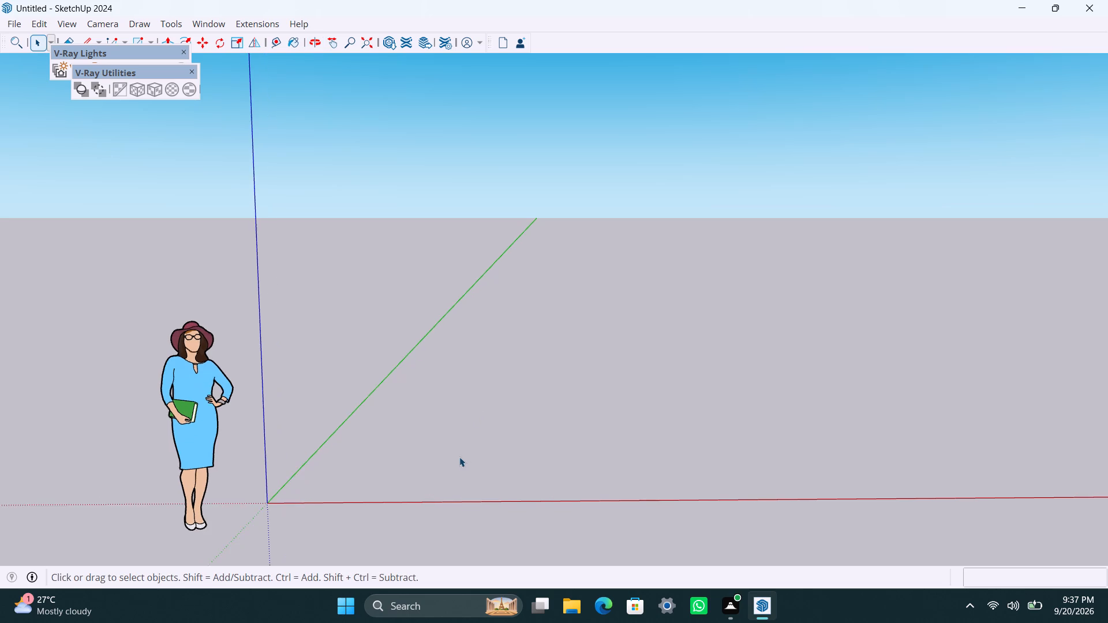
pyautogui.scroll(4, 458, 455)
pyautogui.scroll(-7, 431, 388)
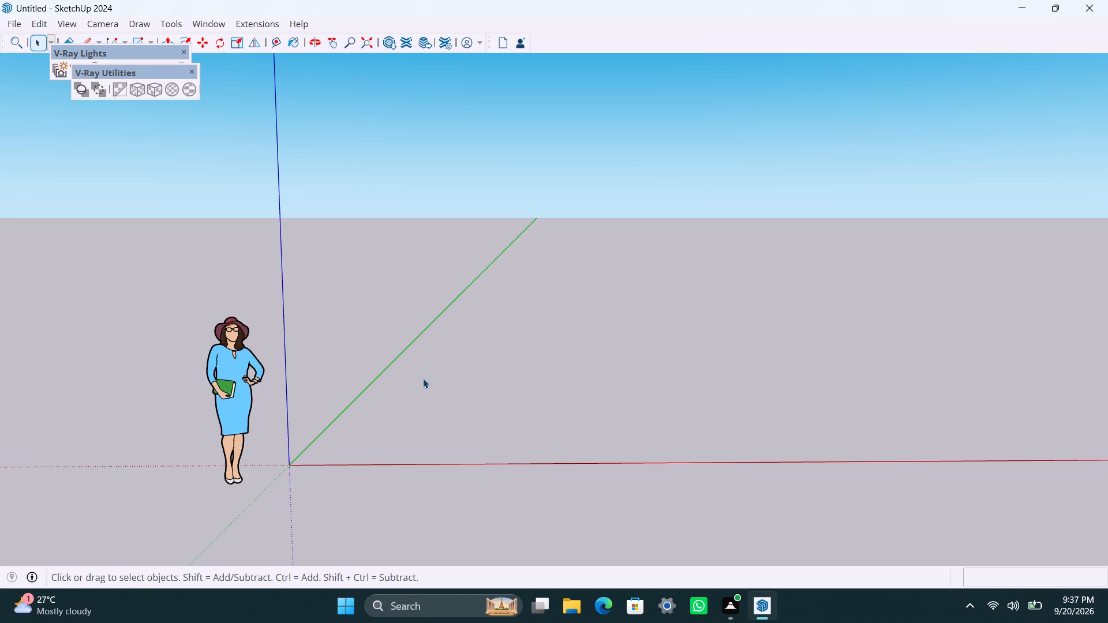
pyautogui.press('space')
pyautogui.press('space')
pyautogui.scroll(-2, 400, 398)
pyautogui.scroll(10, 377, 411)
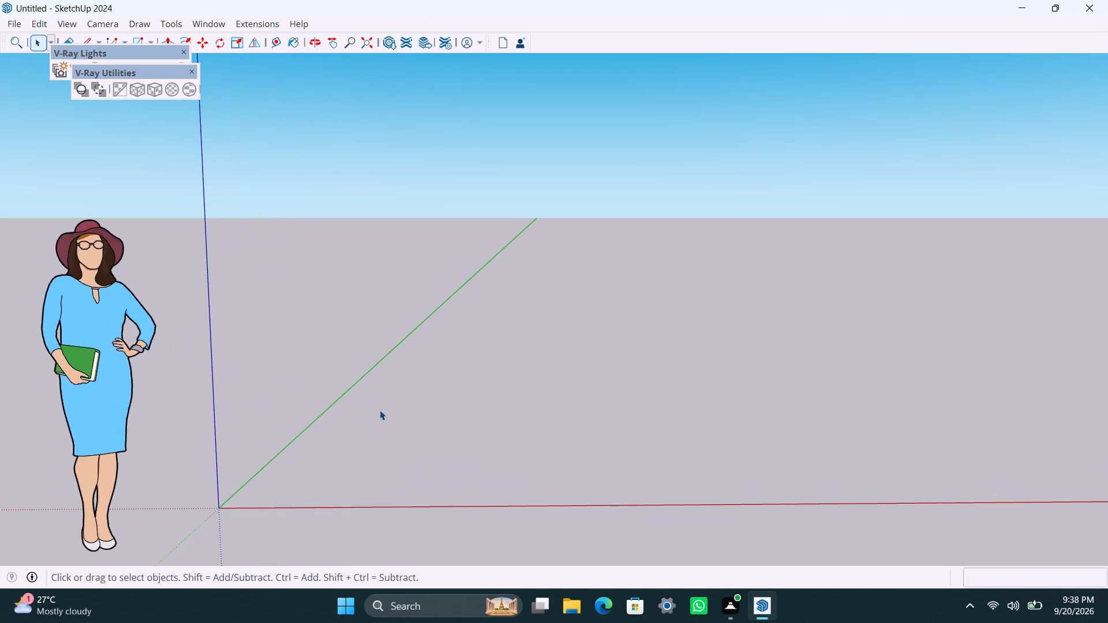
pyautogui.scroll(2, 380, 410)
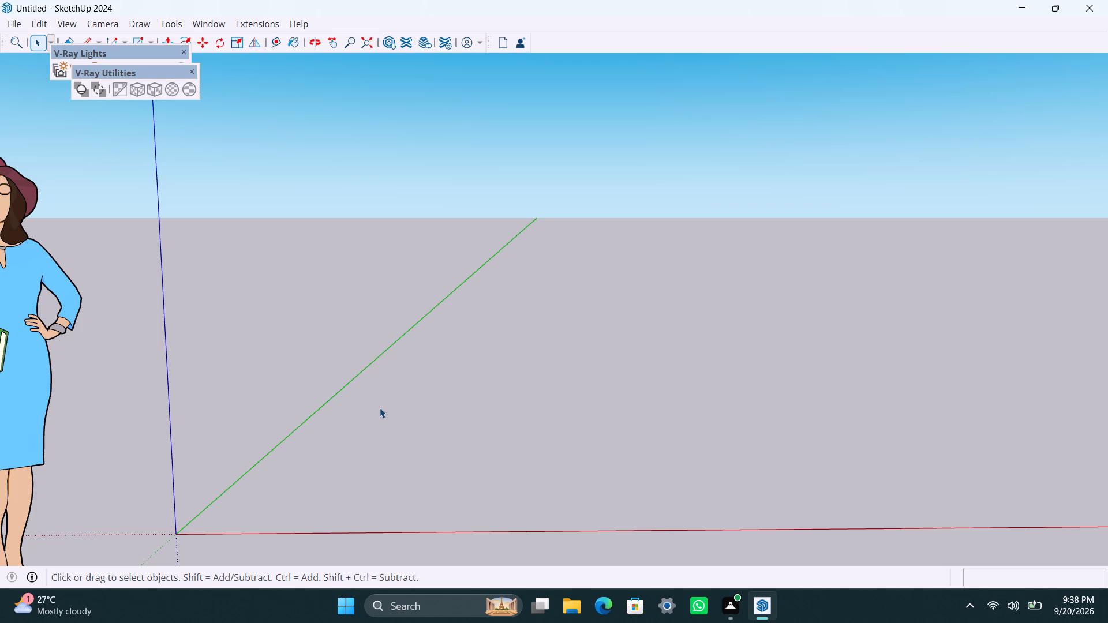
# Draw a 27' line along the red axis direction, starting on the ground near the origin.
pyautogui.press('l')
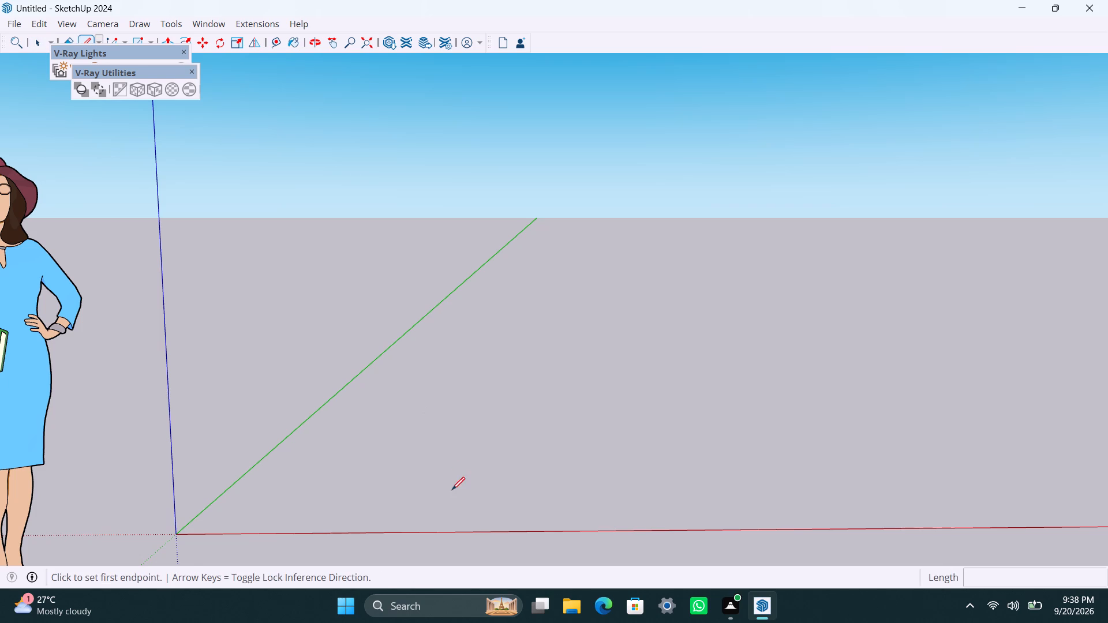
pyautogui.click(440, 476)
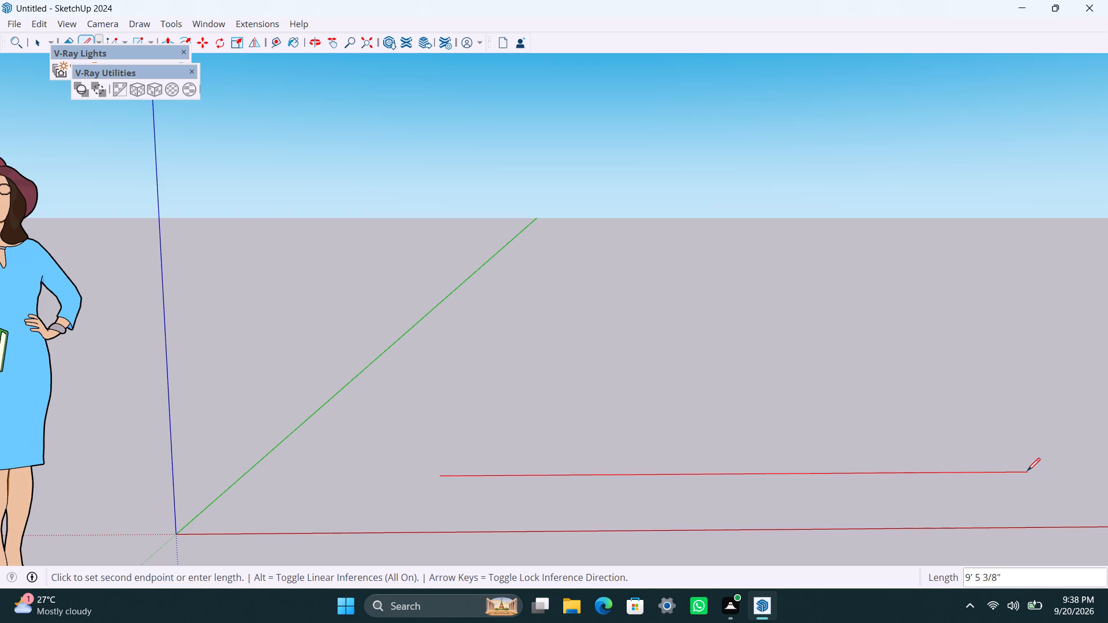
pyautogui.write('27')
pyautogui.press("'")
pyautogui.press('Return')
# Continue from the line's far end with a 30' edge locked parallel to the green axis.
pyautogui.scroll(-9, 1033, 475)
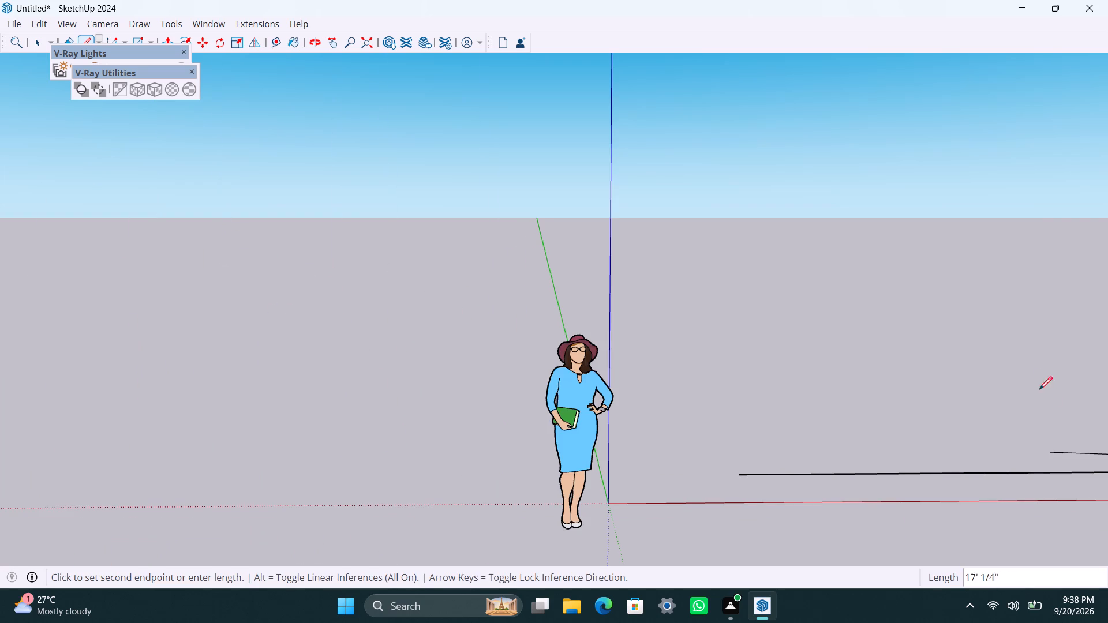
pyautogui.scroll(-8, 877, 313)
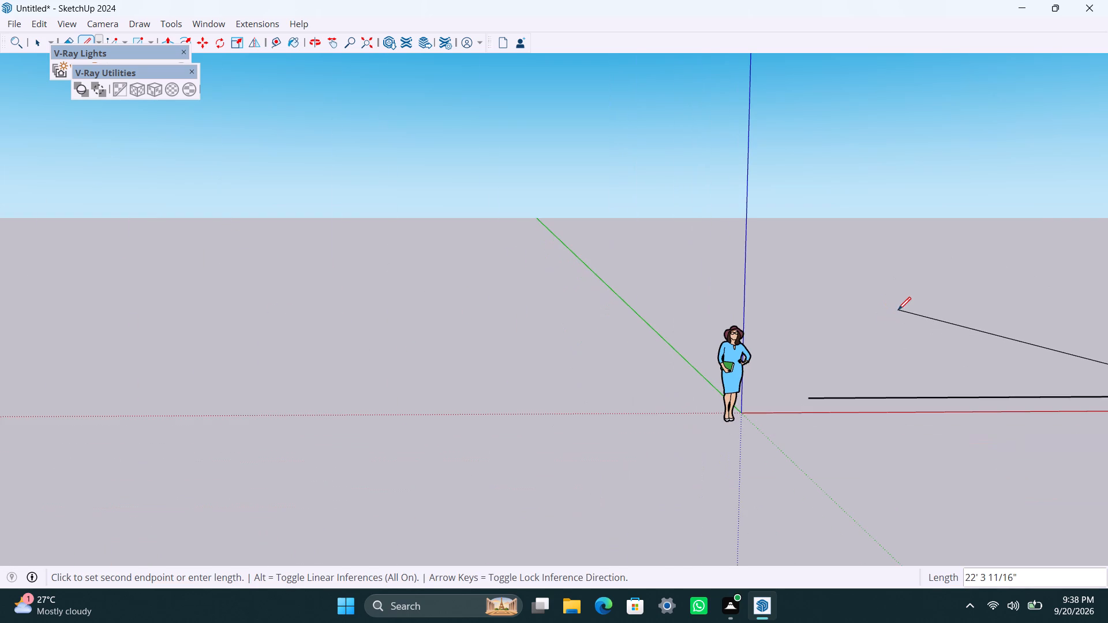
pyautogui.scroll(-4, 908, 326)
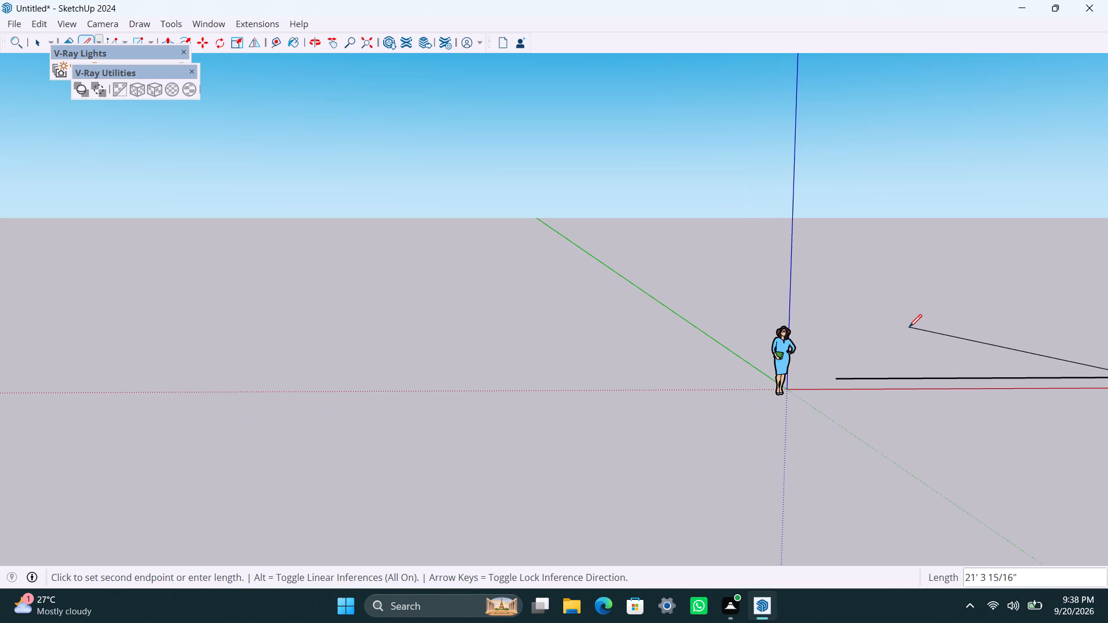
pyautogui.moveTo(909, 327); pyautogui.dragTo(300, 542, button='middle')
pyautogui.scroll(-7, 427, 480)
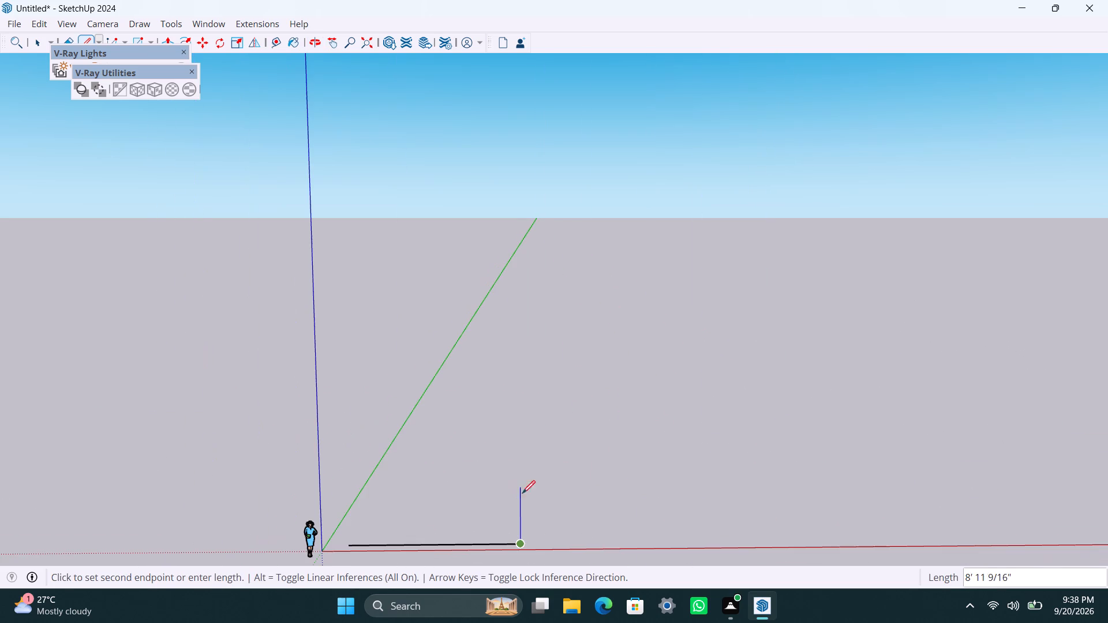
pyautogui.scroll(2, 532, 500)
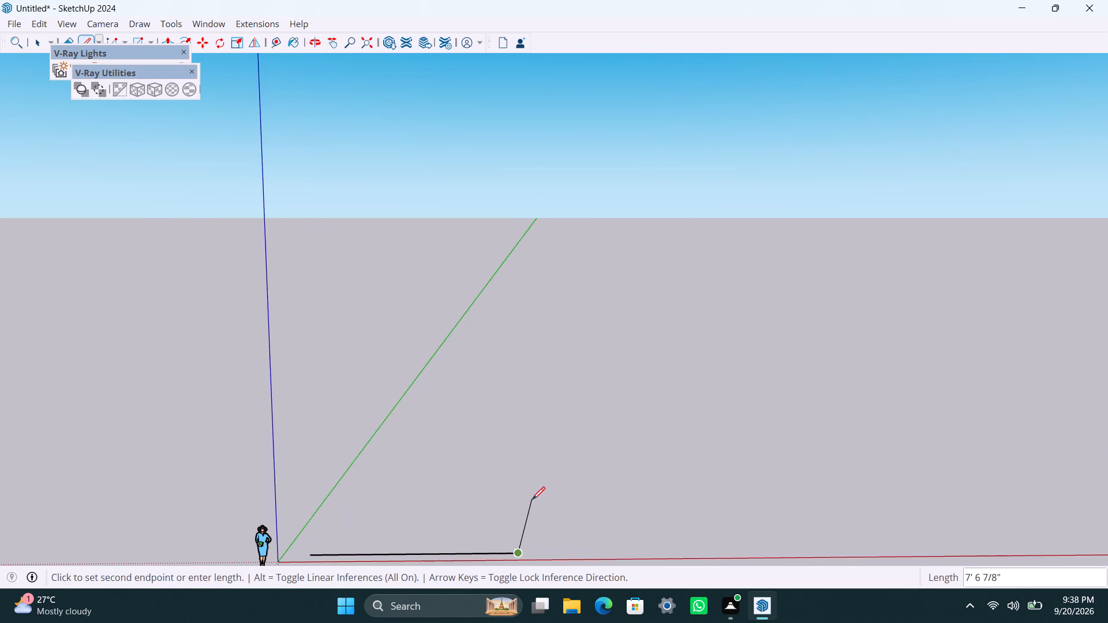
pyautogui.scroll(2, 532, 500)
pyautogui.press('Left')
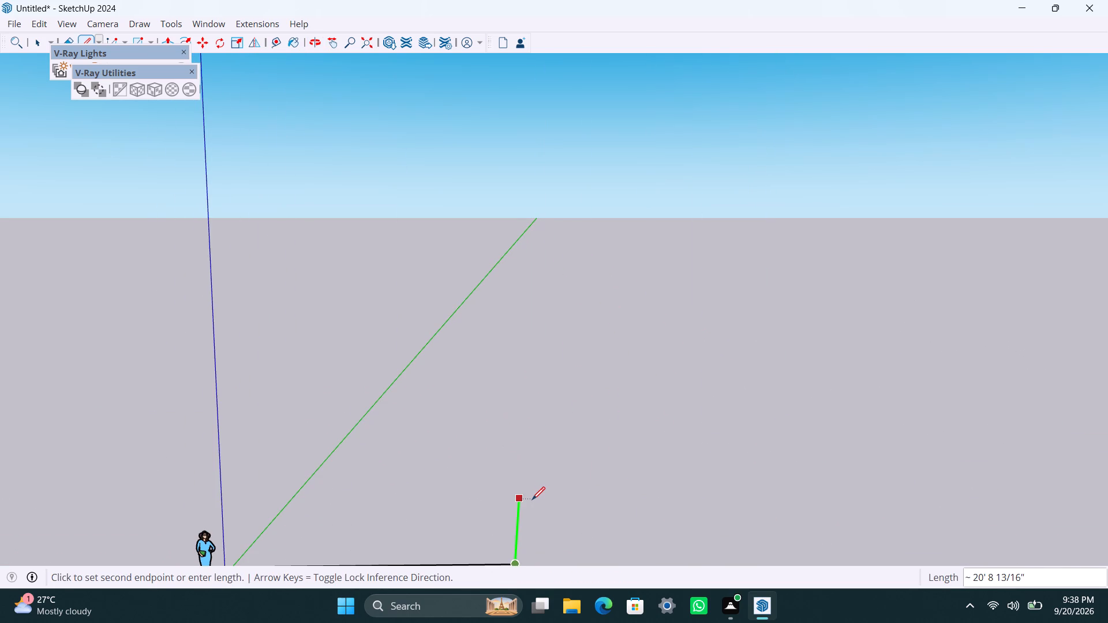
pyautogui.write("30'")
pyautogui.press('Return')
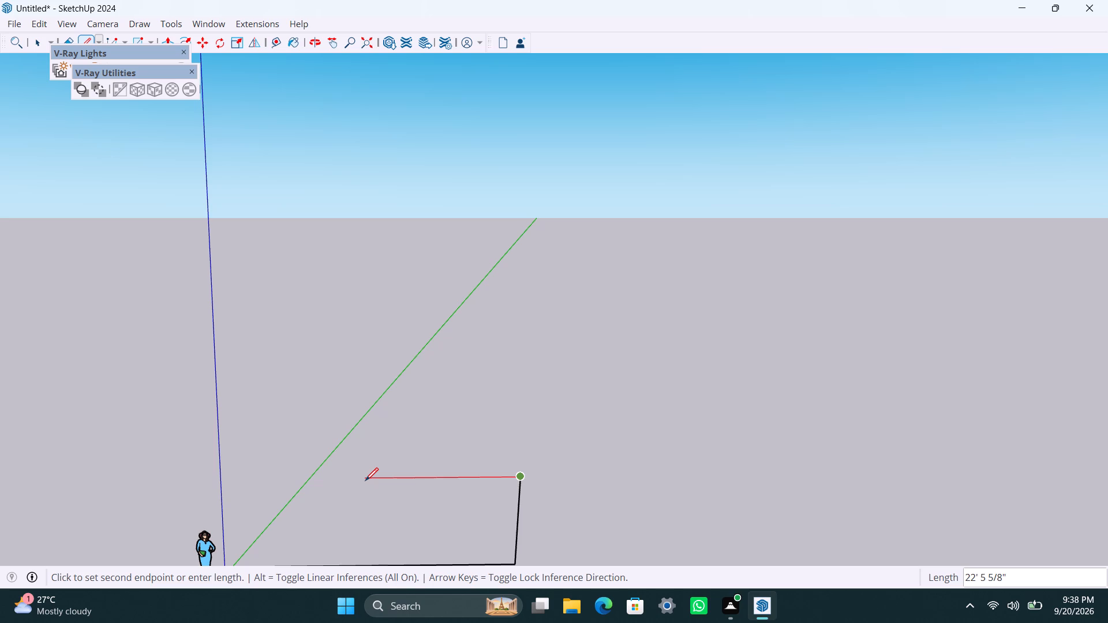
# Close the rectangular outline with a 27' edge back parallel to the first line and a 30' edge to the starting point.
pyautogui.write("27'")
pyautogui.press('Return')
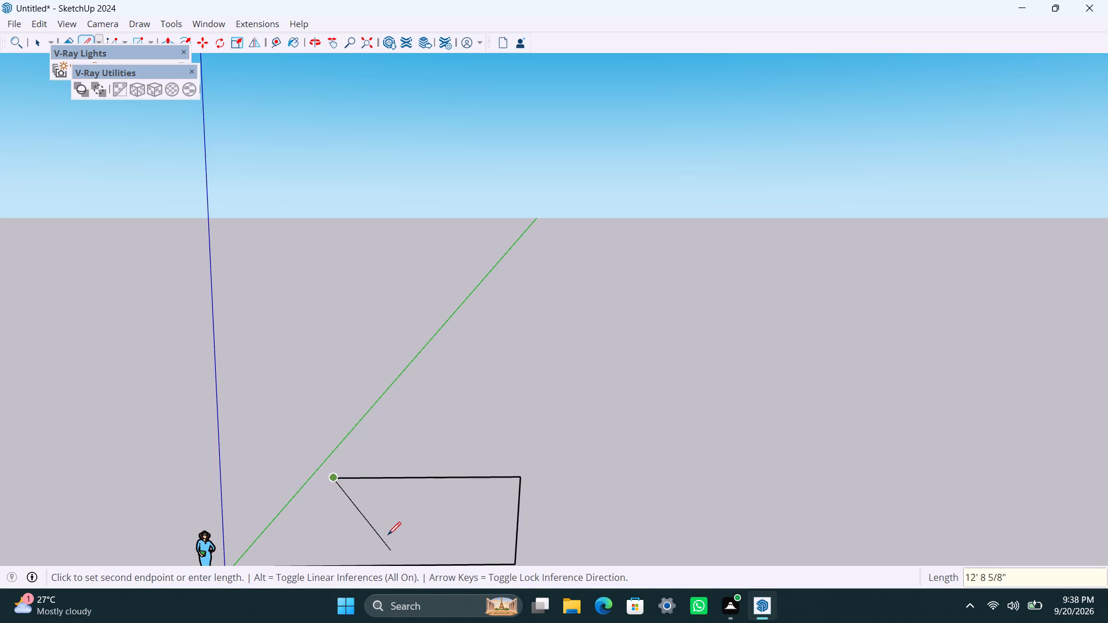
pyautogui.scroll(-6, 337, 483)
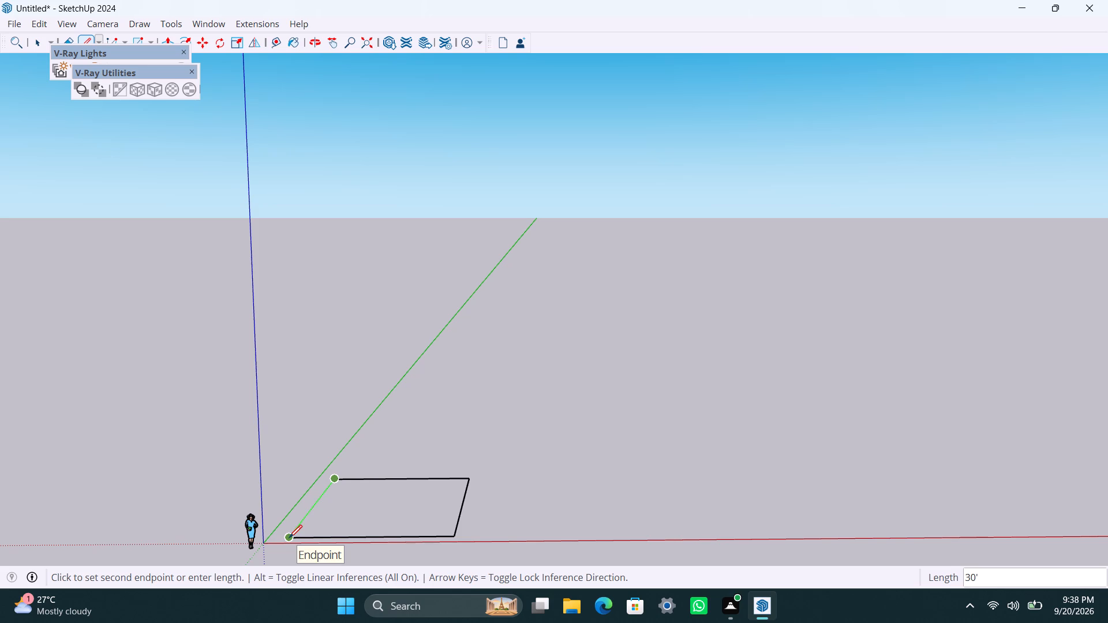
pyautogui.write('30')
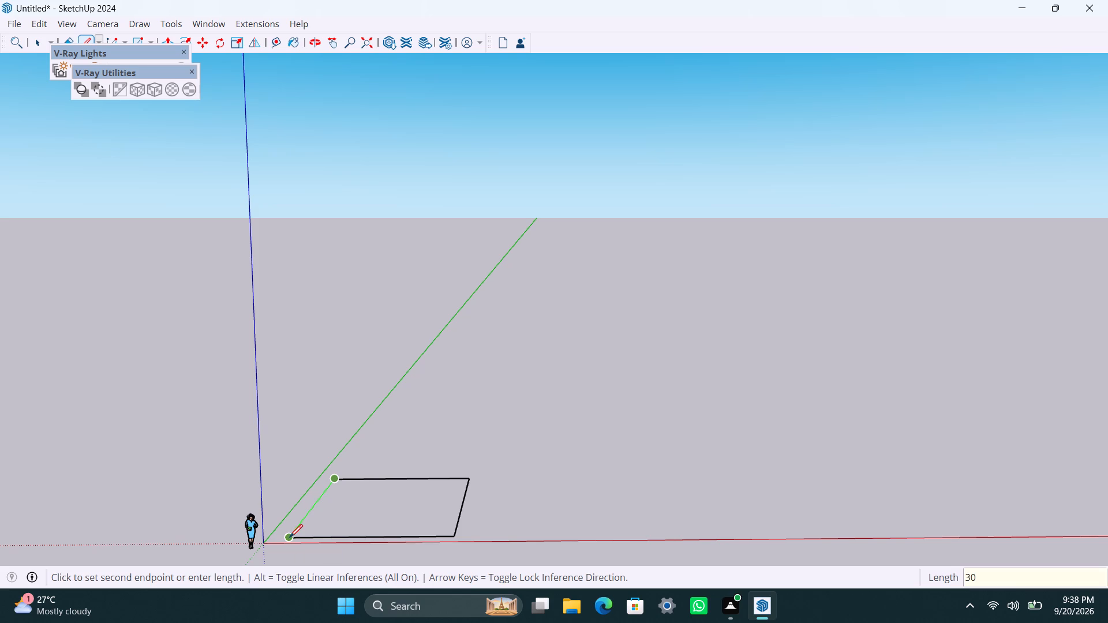
pyautogui.press("'")
pyautogui.press('Return')
pyautogui.press('space')
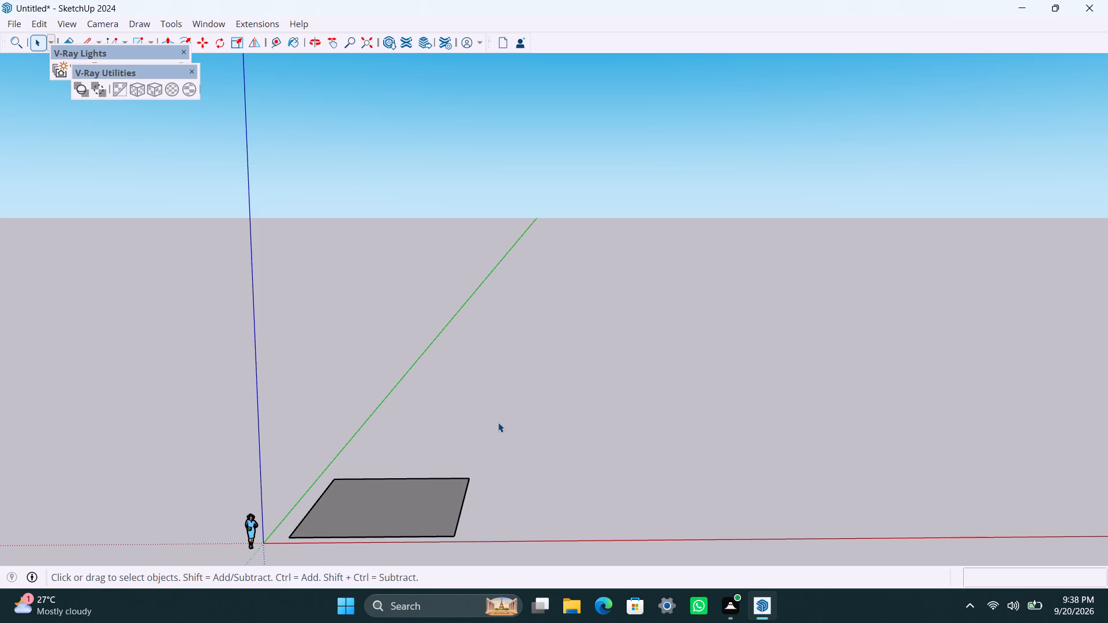
# Make the rectangular face and its bounding edges into a group.
pyautogui.scroll(3, 373, 472)
pyautogui.moveTo(375, 485); pyautogui.dragTo(450, 355, button='middle')
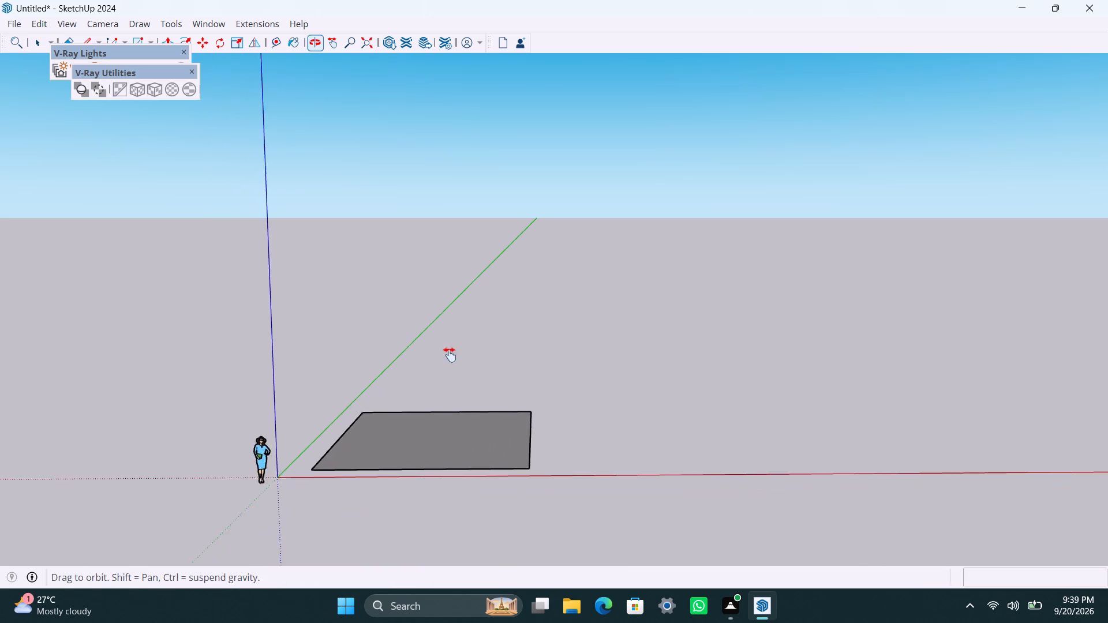
pyautogui.moveTo(450, 355); pyautogui.dragTo(454, 347, button='middle')
pyautogui.scroll(3, 454, 347)
pyautogui.moveTo(452, 358); pyautogui.dragTo(440, 491, button='middle')
pyautogui.scroll(2, 456, 382)
pyautogui.doubleClick(452, 363)
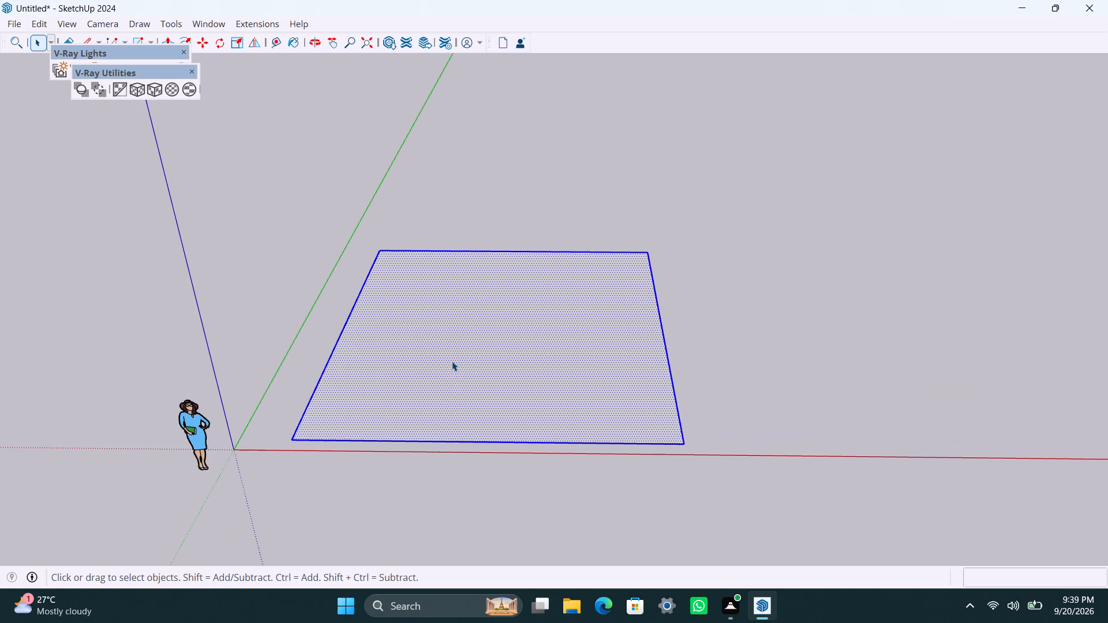
pyautogui.rightClick(452, 361)
pyautogui.click(542, 164)
# Inside the group, offset the rectangle's outline 9" inward, and close the group.
pyautogui.tripleClick(361, 329)
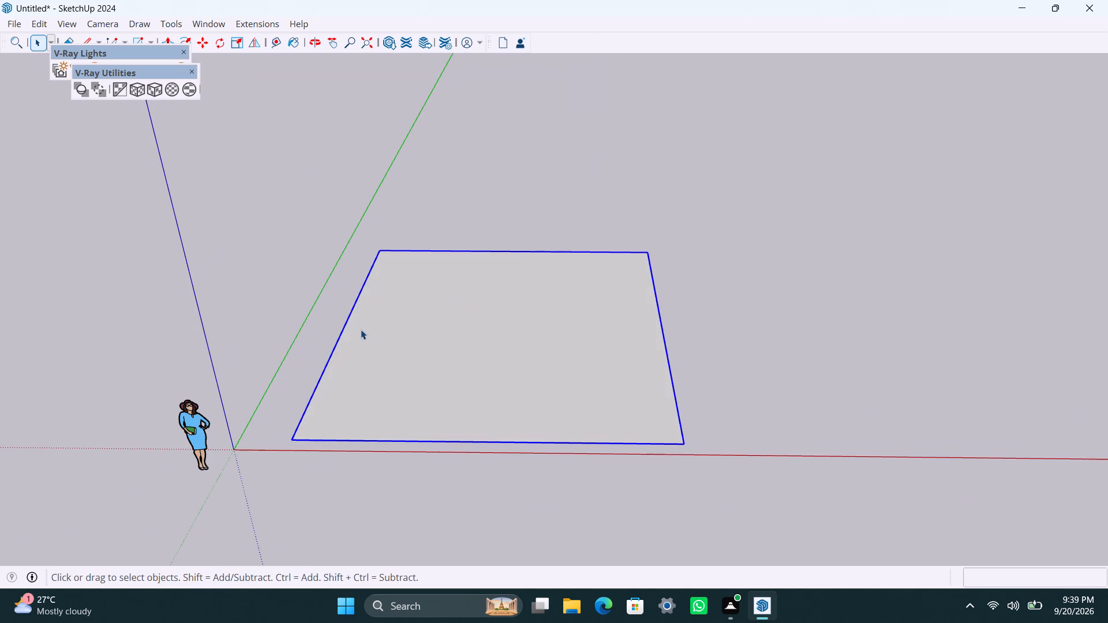
pyautogui.scroll(2, 365, 336)
pyautogui.press('f')
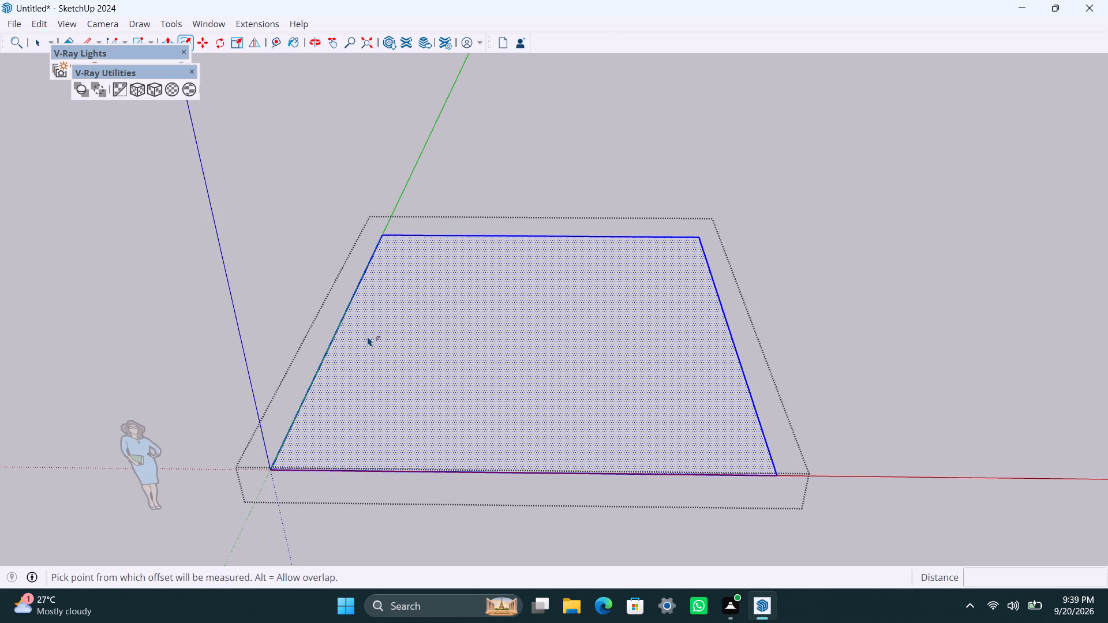
pyautogui.click(312, 373)
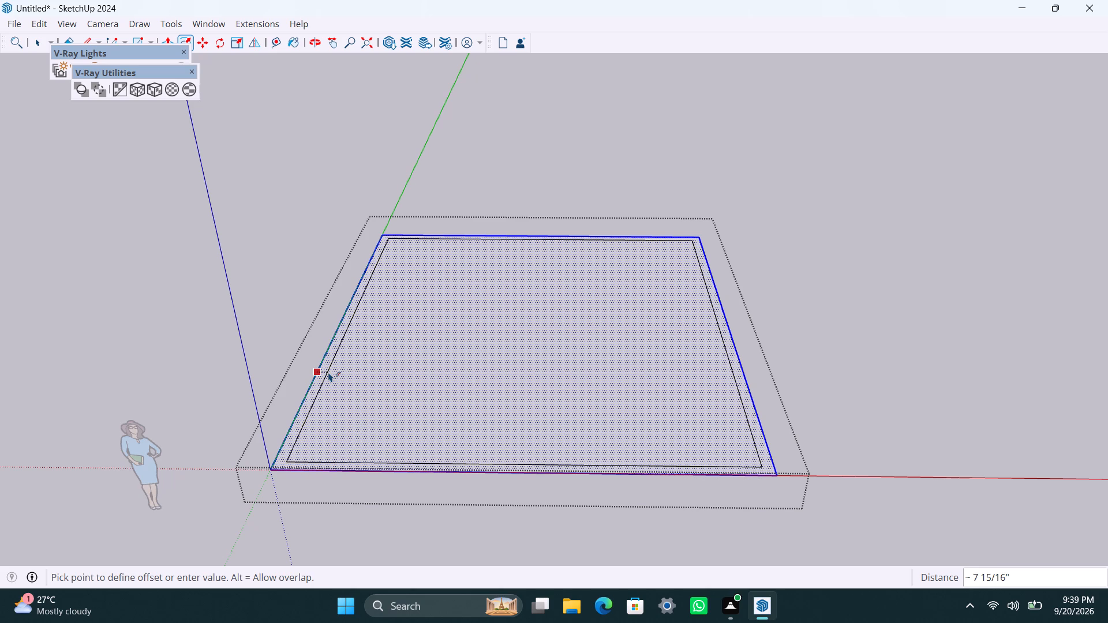
pyautogui.write('9"')
pyautogui.press('Return')
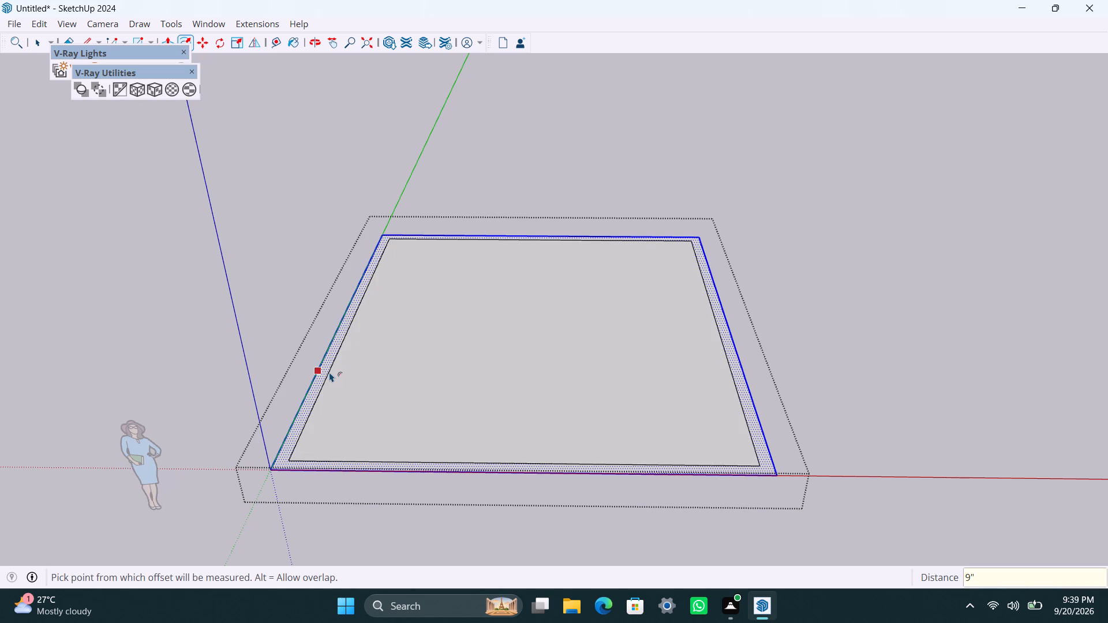
pyautogui.press('space')
pyautogui.click(854, 299)
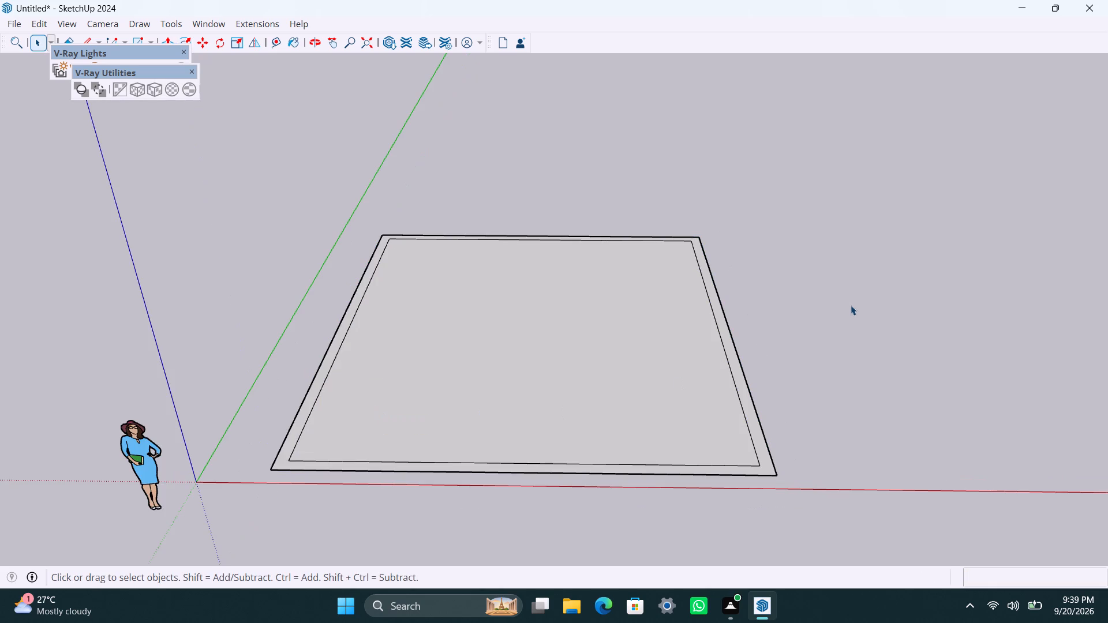
# Examine the 9" wall strip inside the footprint group from several angles, and close the group.
pyautogui.scroll(6, 361, 380)
pyautogui.click(341, 308)
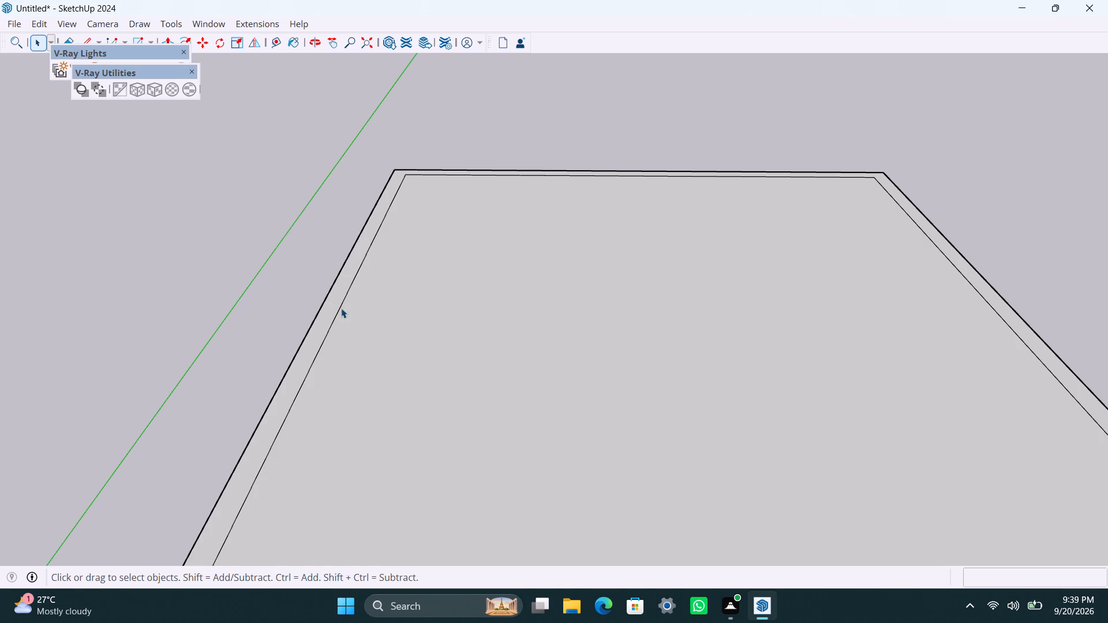
pyautogui.tripleClick(335, 299)
pyautogui.scroll(1, 335, 299)
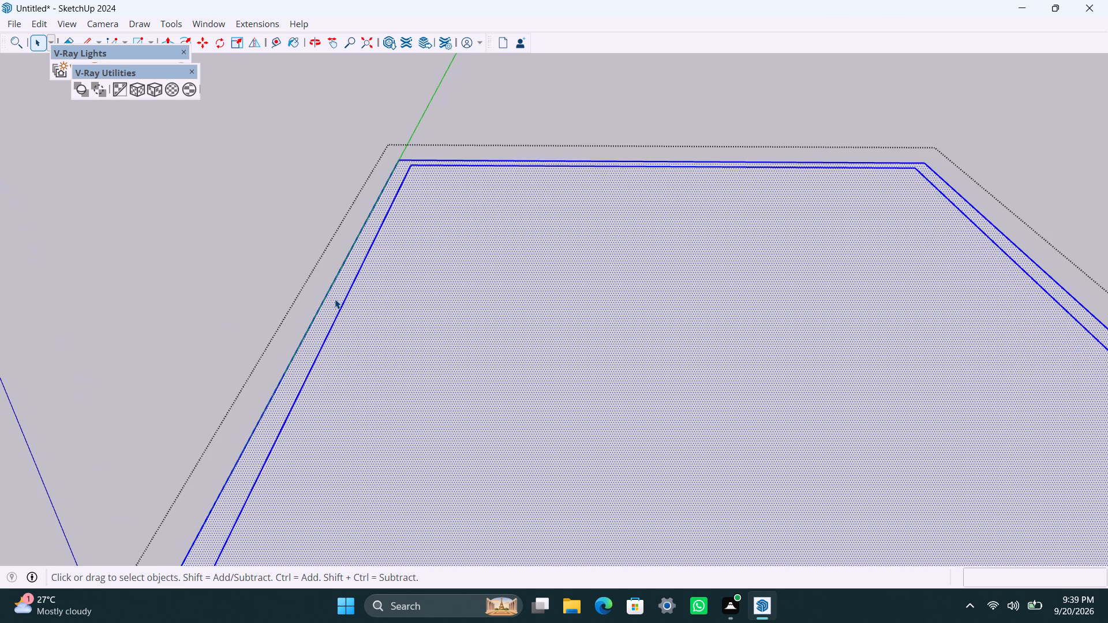
pyautogui.click(335, 299)
pyautogui.scroll(-11, 352, 314)
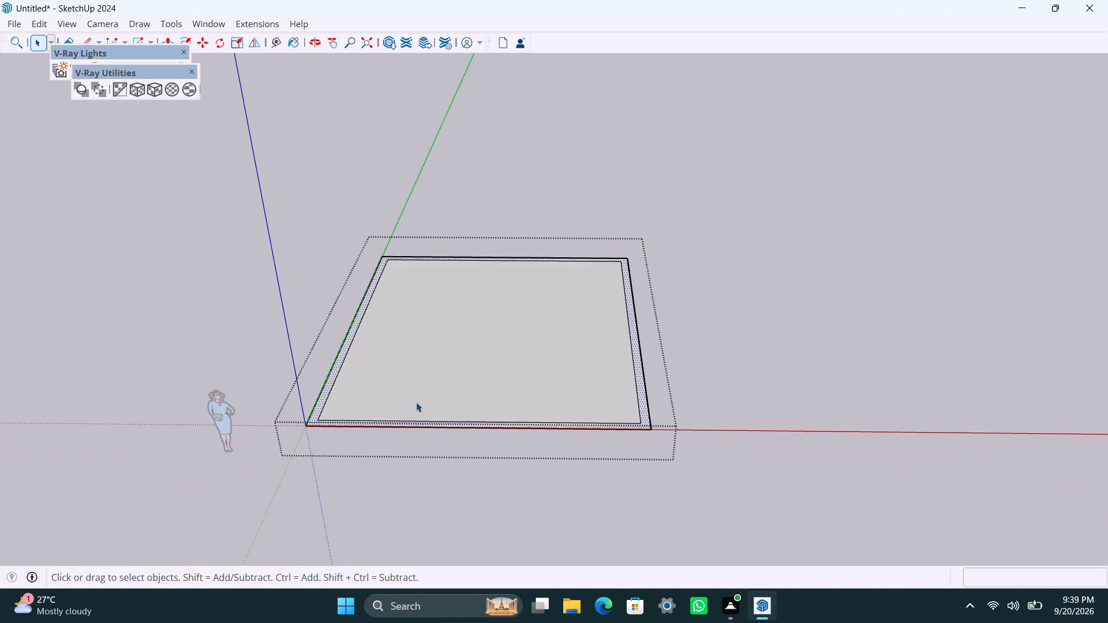
pyautogui.moveTo(416, 401); pyautogui.dragTo(375, 590, button='middle')
pyautogui.scroll(2, 413, 376)
pyautogui.scroll(-4, 416, 355)
pyautogui.moveTo(428, 344); pyautogui.dragTo(494, 363, button='middle')
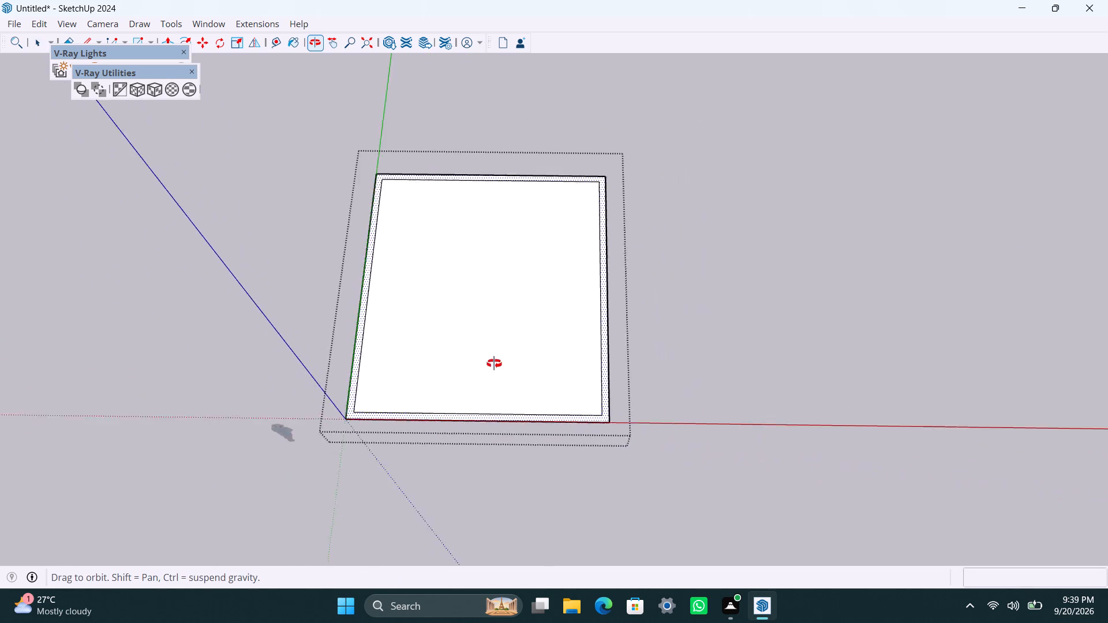
pyautogui.moveTo(494, 363); pyautogui.dragTo(442, 429, button='middle')
pyautogui.scroll(5, 370, 371)
pyautogui.scroll(4, 359, 322)
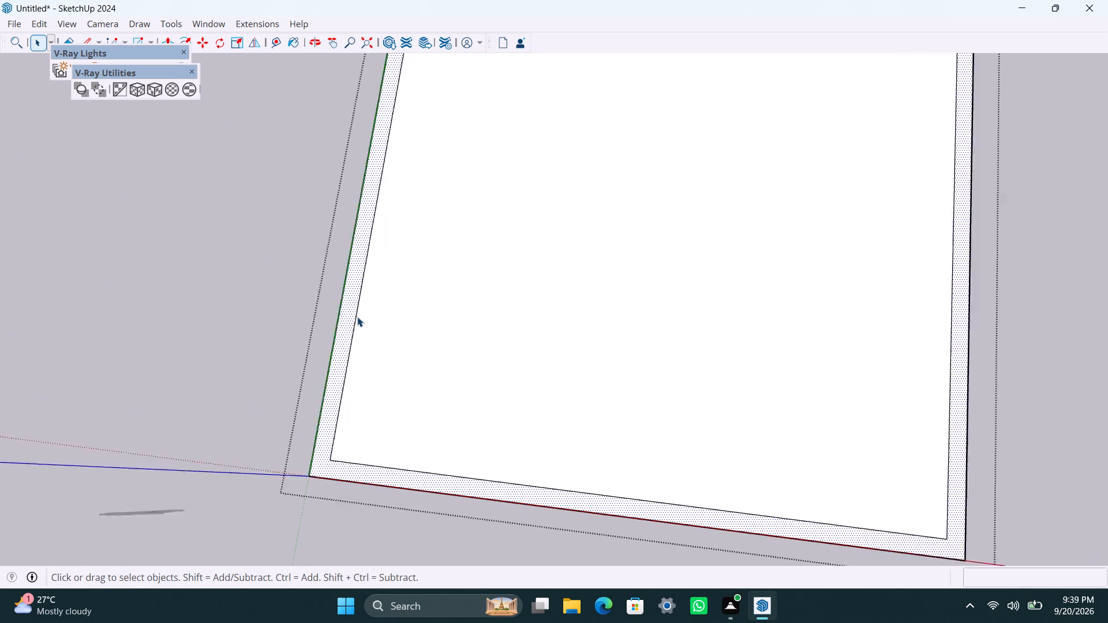
pyautogui.scroll(-7, 350, 303)
pyautogui.scroll(2, 372, 294)
pyautogui.scroll(-3, 373, 294)
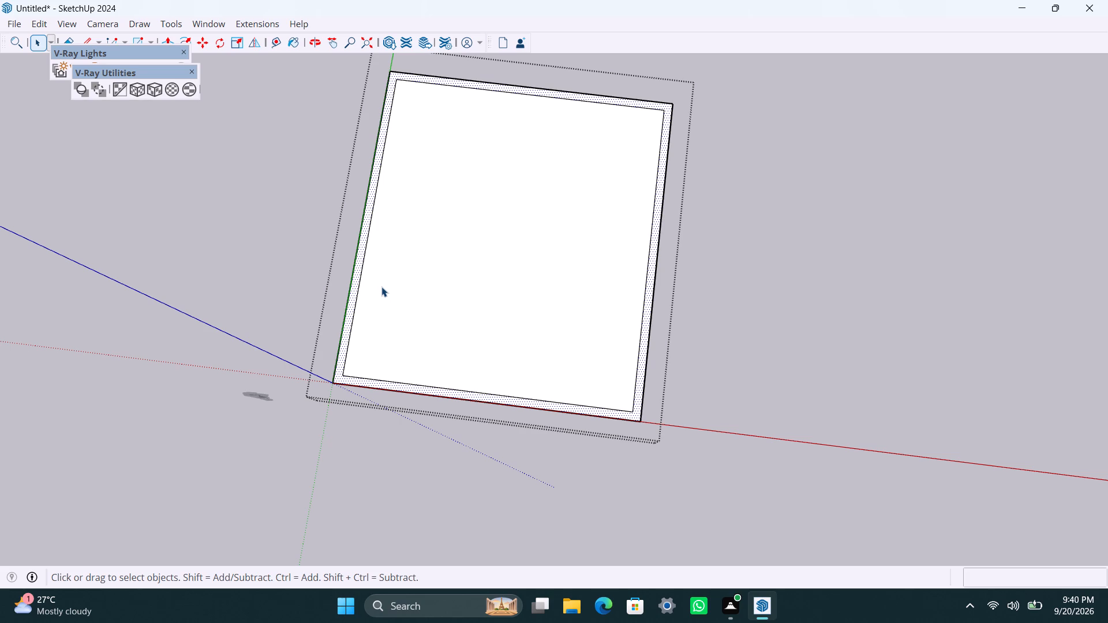
pyautogui.scroll(4, 607, 421)
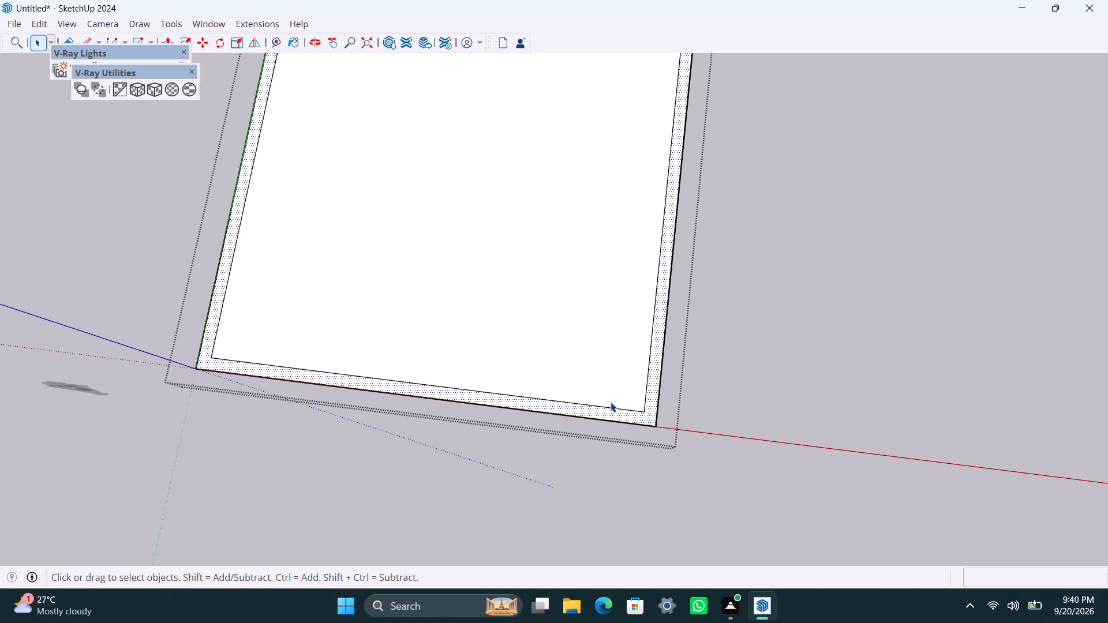
pyautogui.scroll(3, 611, 402)
pyautogui.scroll(-1, 611, 402)
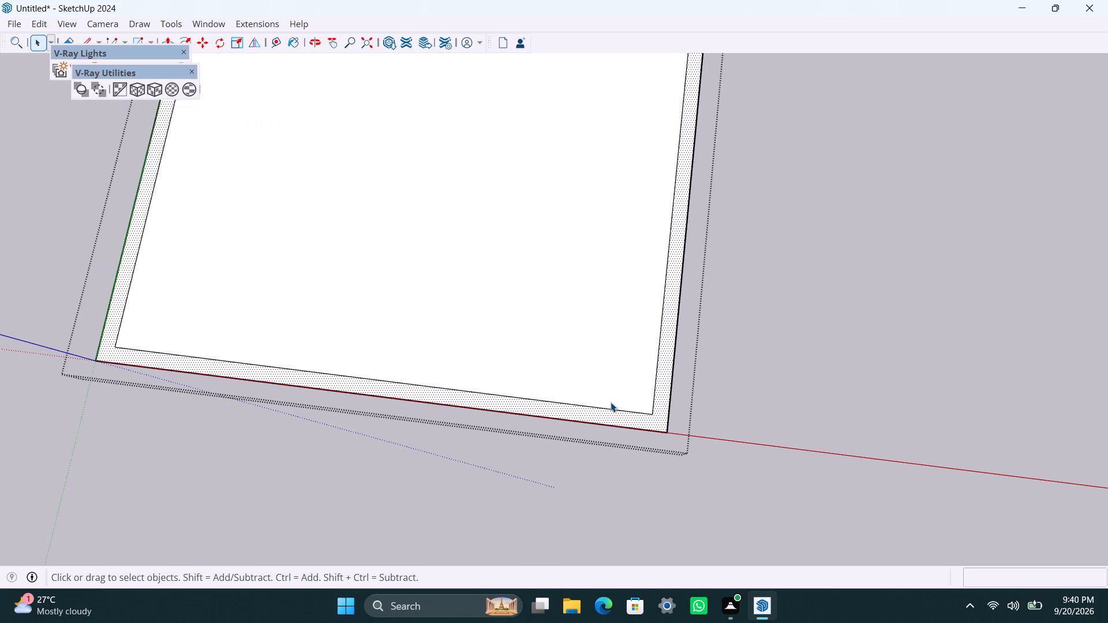
pyautogui.moveTo(611, 402); pyautogui.dragTo(697, 335, button='middle')
pyautogui.scroll(-4, 687, 345)
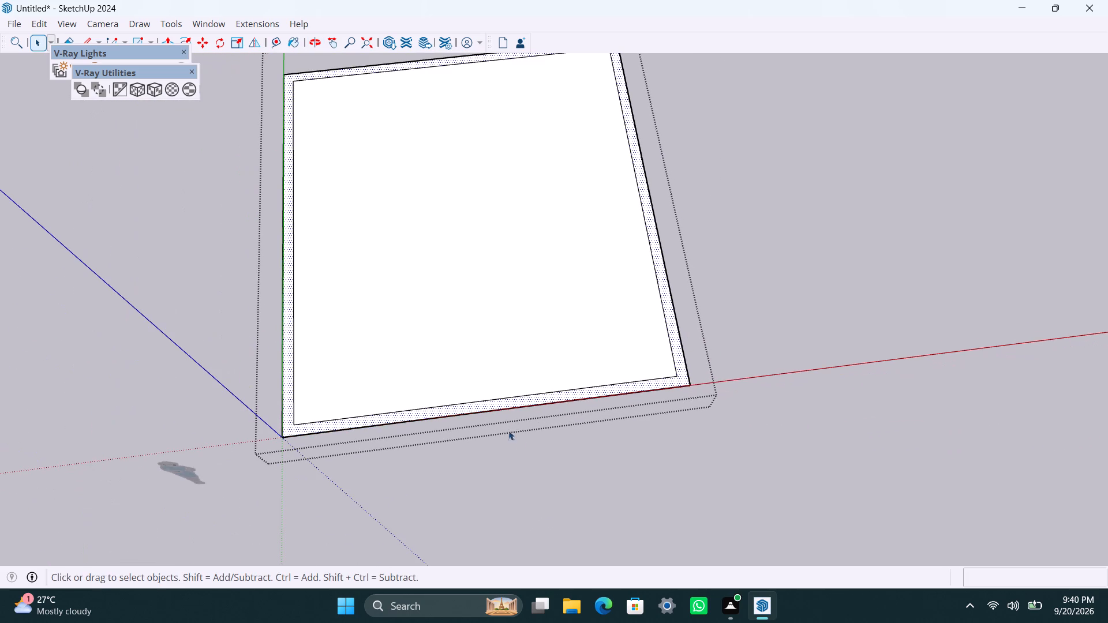
pyautogui.moveTo(501, 418); pyautogui.dragTo(529, 490, button='middle')
pyautogui.scroll(2, 851, 416)
pyautogui.moveTo(701, 436); pyautogui.dragTo(639, 354, button='middle')
pyautogui.scroll(-2, 582, 294)
pyautogui.scroll(3, 553, 346)
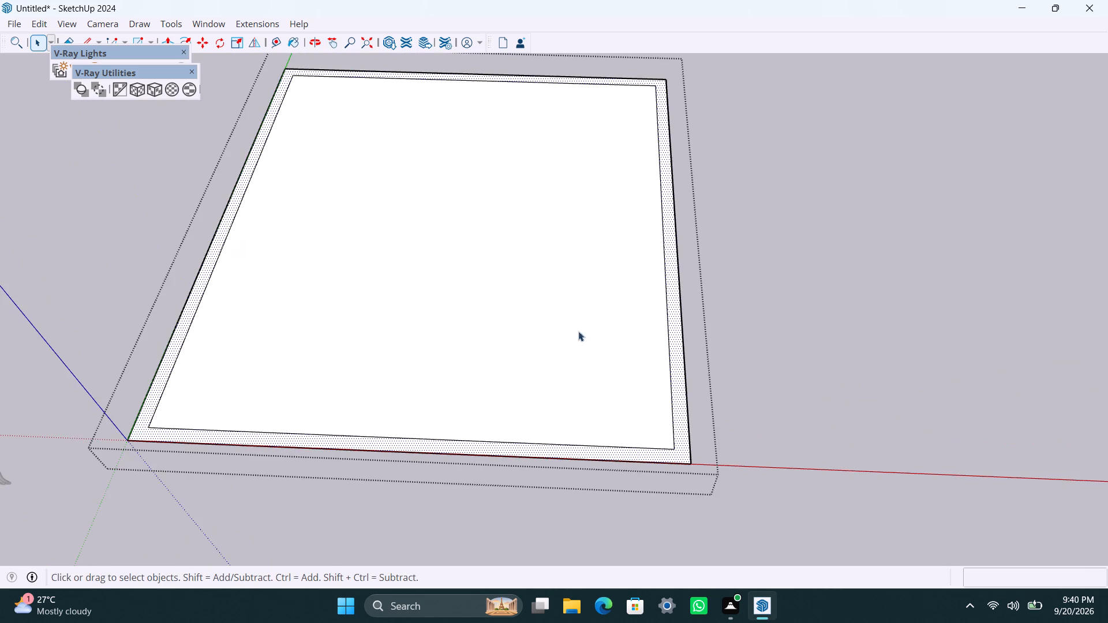
pyautogui.click(789, 291)
pyautogui.scroll(2, 723, 396)
pyautogui.scroll(2, 660, 433)
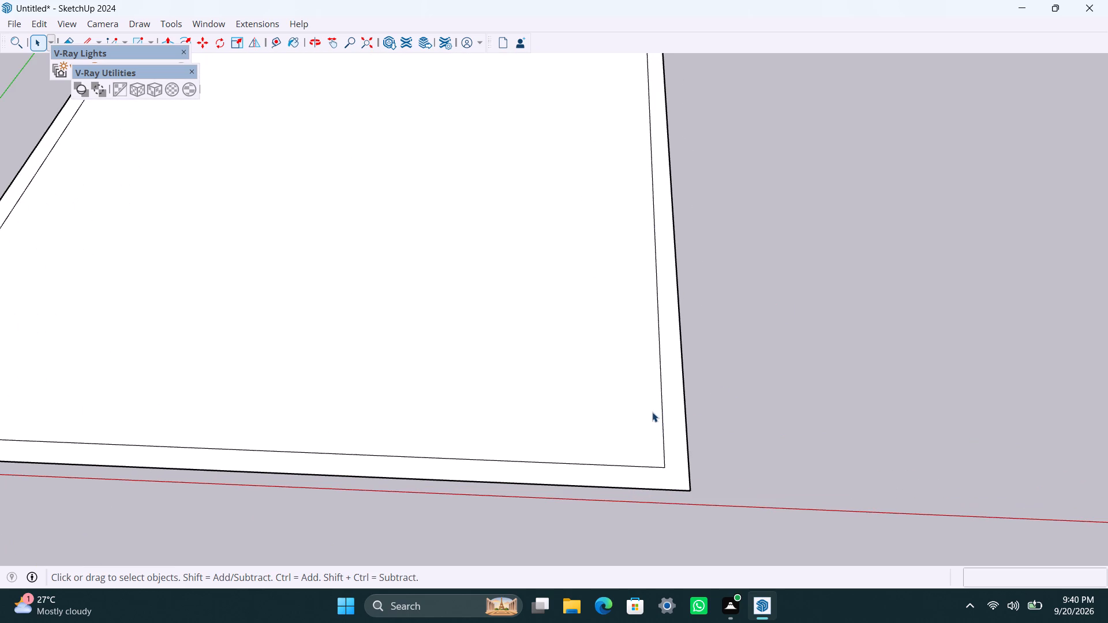
pyautogui.tripleClick(672, 384)
pyautogui.scroll(2, 672, 384)
pyautogui.click(757, 359)
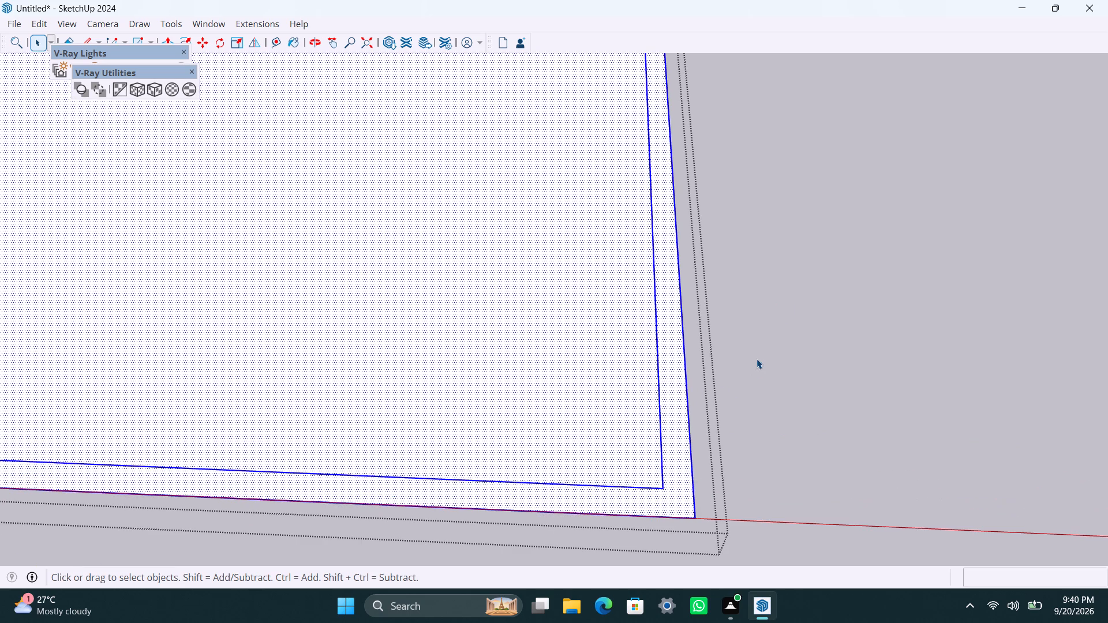
pyautogui.scroll(-9, 600, 520)
pyautogui.scroll(-3, 547, 370)
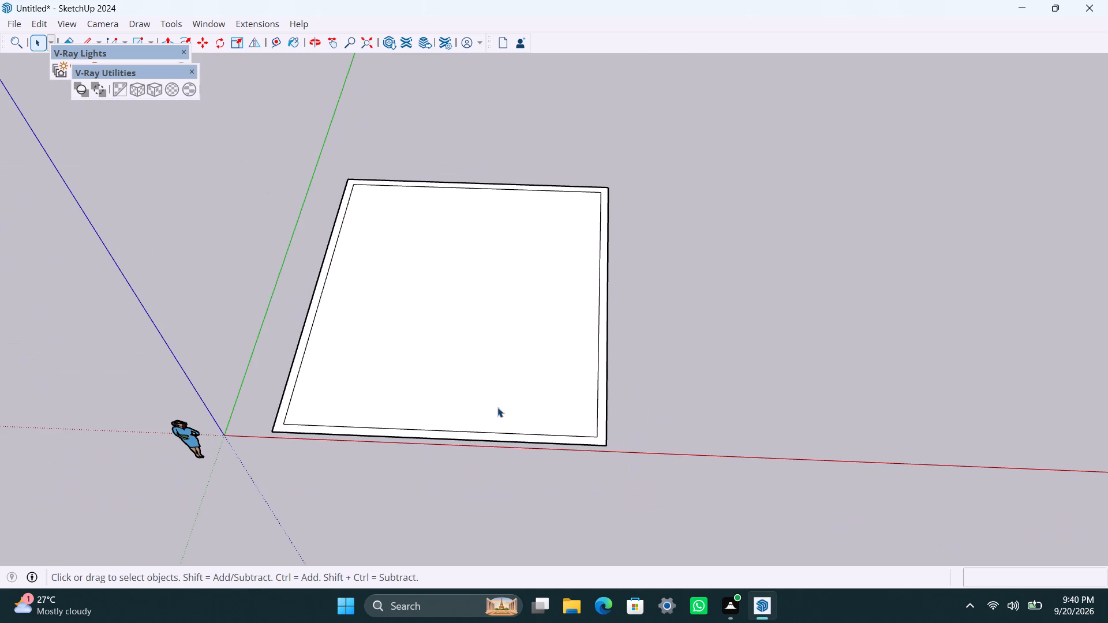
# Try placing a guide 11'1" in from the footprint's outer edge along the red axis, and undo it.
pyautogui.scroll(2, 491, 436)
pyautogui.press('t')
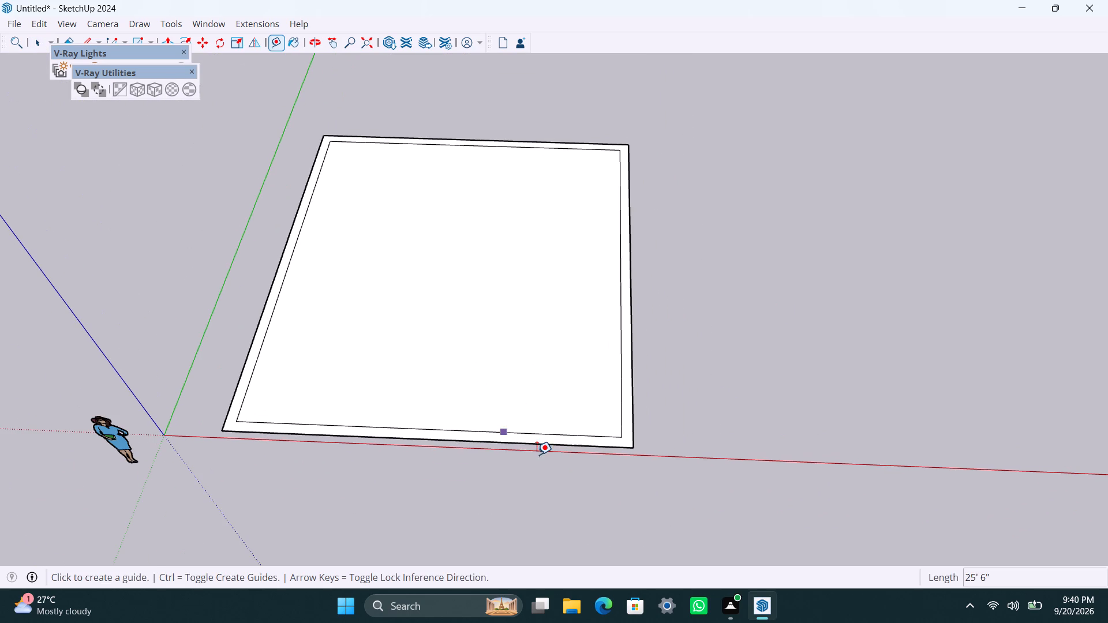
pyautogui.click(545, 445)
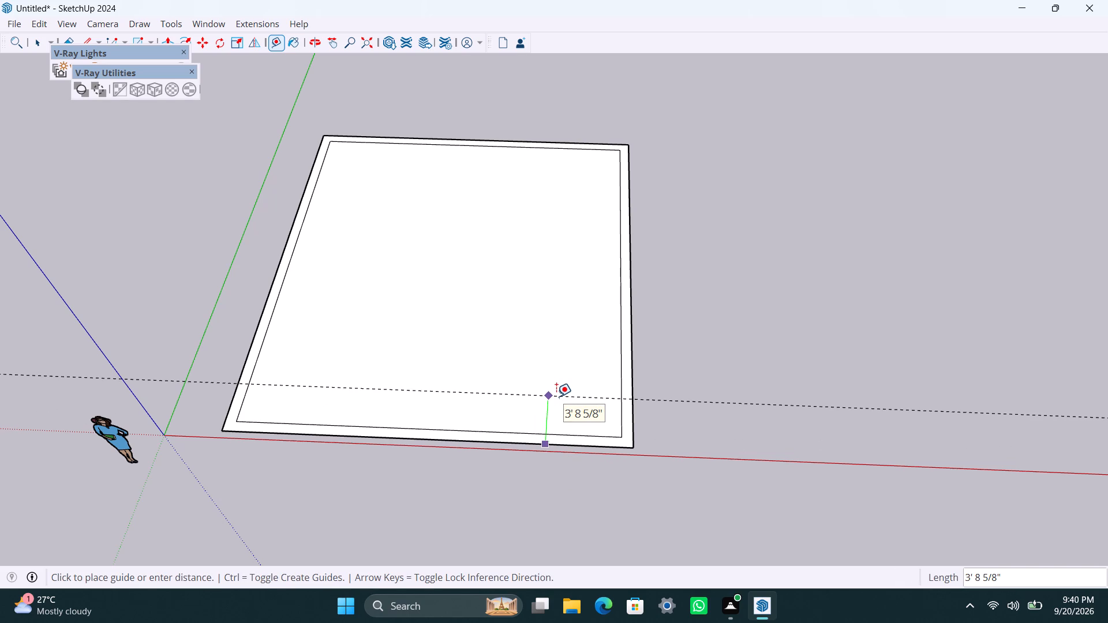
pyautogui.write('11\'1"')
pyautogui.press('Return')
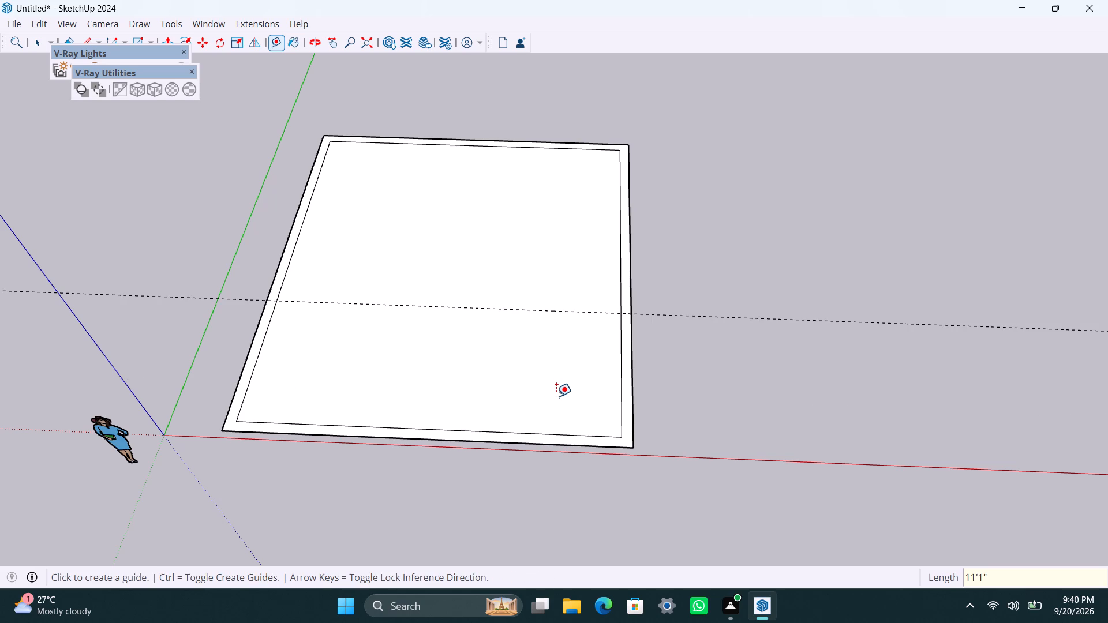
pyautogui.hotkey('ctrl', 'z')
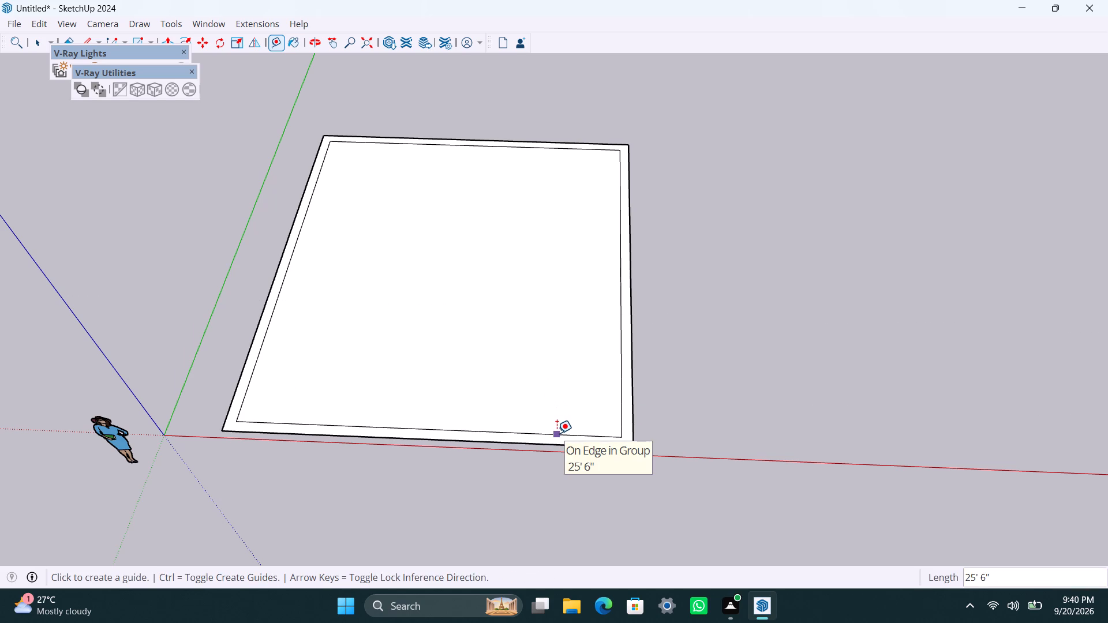
# Place a guide 11'11" in from the inner wall edge along the red axis and a parallel guide 9" beyond it.
pyautogui.click(557, 433)
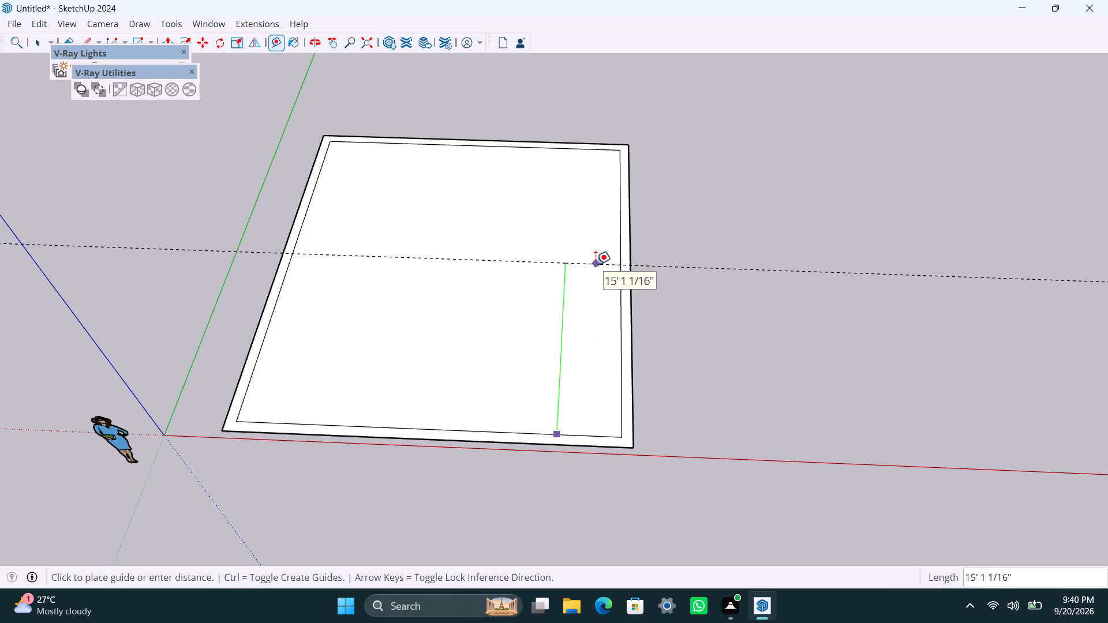
pyautogui.write('11\'11"')
pyautogui.press('Return')
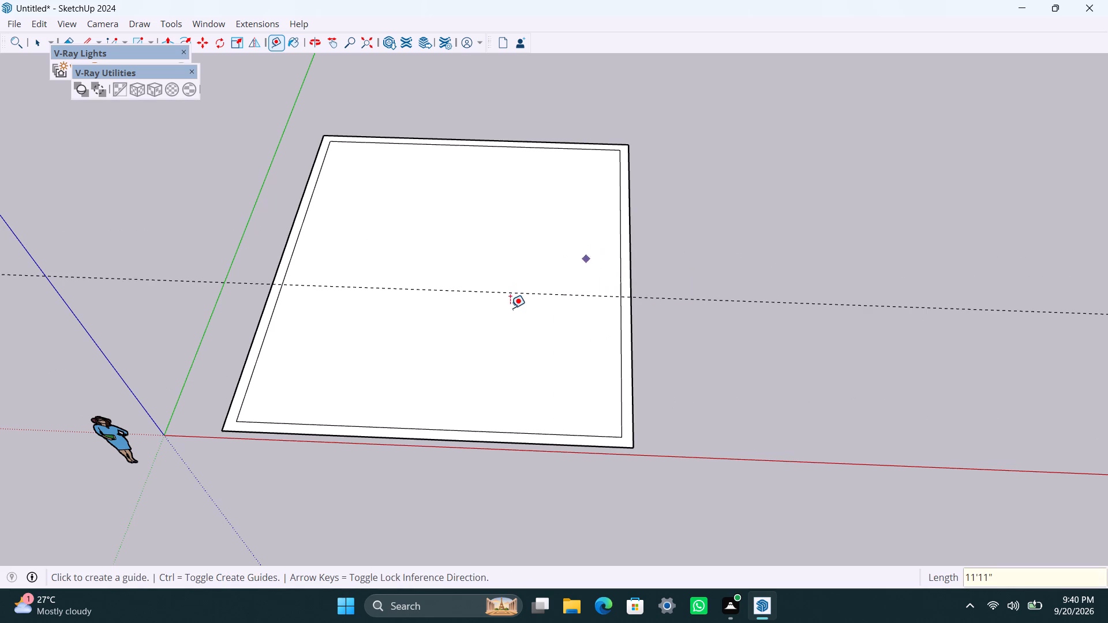
pyautogui.click(549, 294)
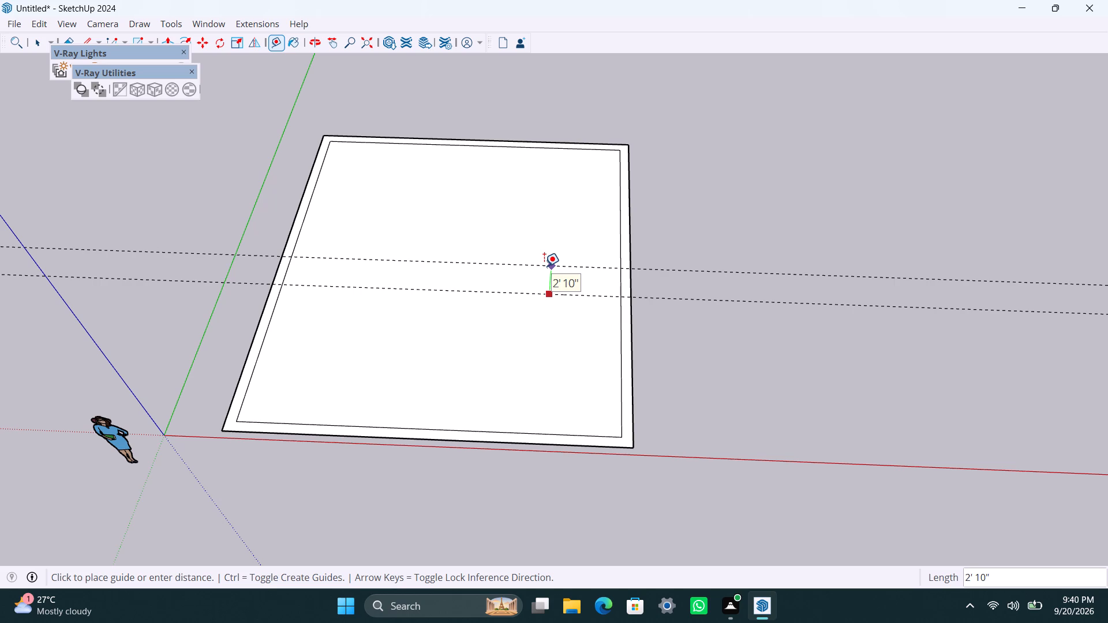
pyautogui.write('9"')
pyautogui.press('Return')
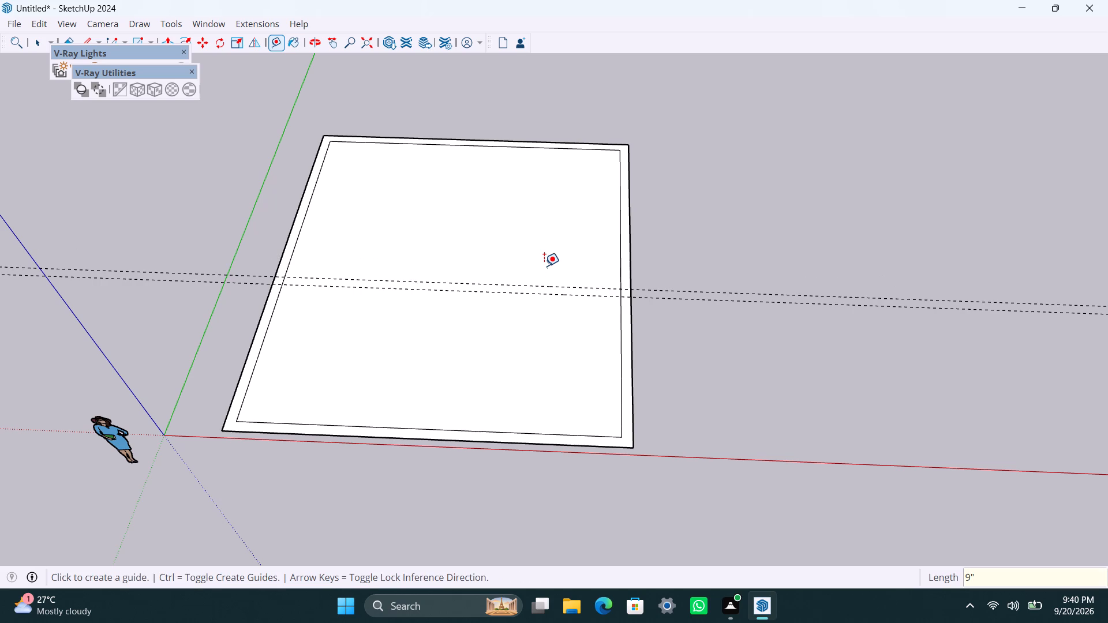
# Place a guide 6'10" in from the inner wall edge farthest from the green axis and a parallel guide 4.5" beyond it.
pyautogui.click(620, 343)
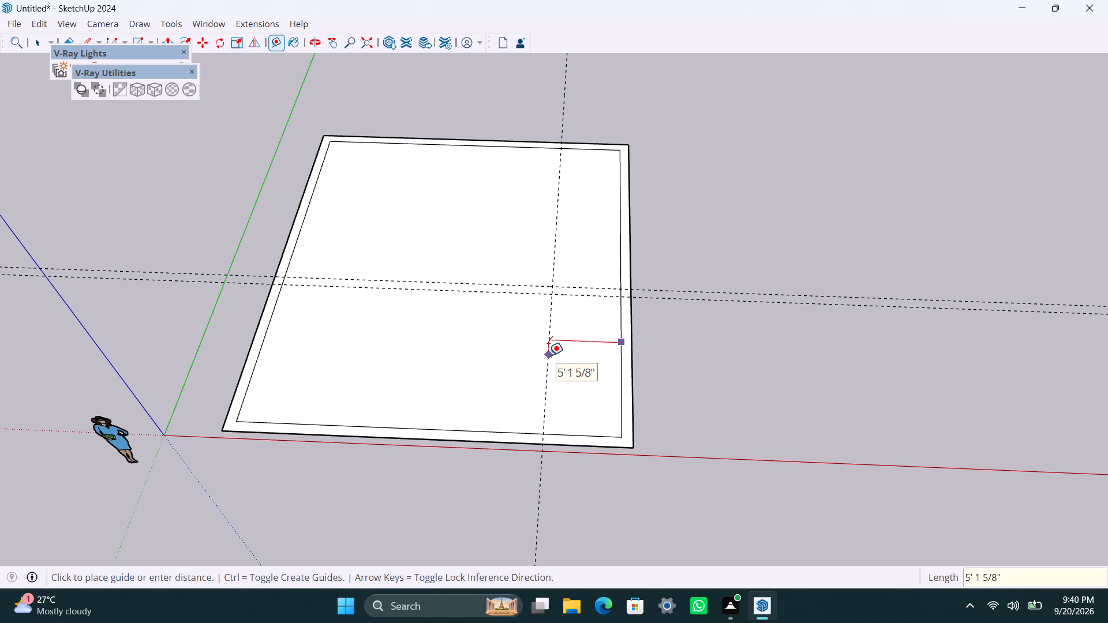
pyautogui.write("6'10")
pyautogui.hotkey('shift', '"')
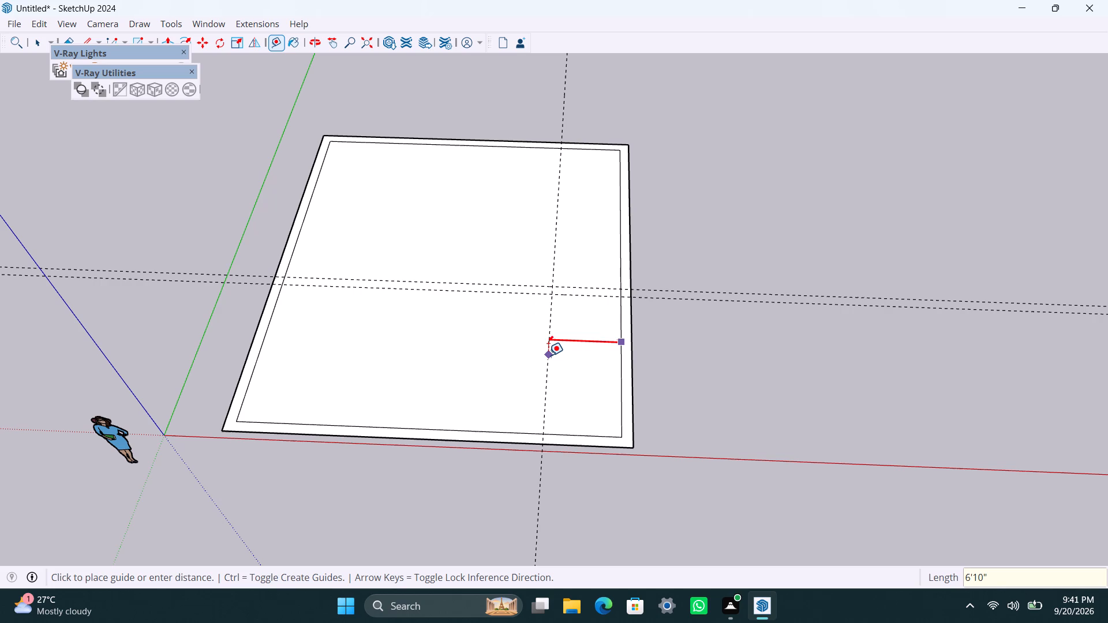
pyautogui.press('Return')
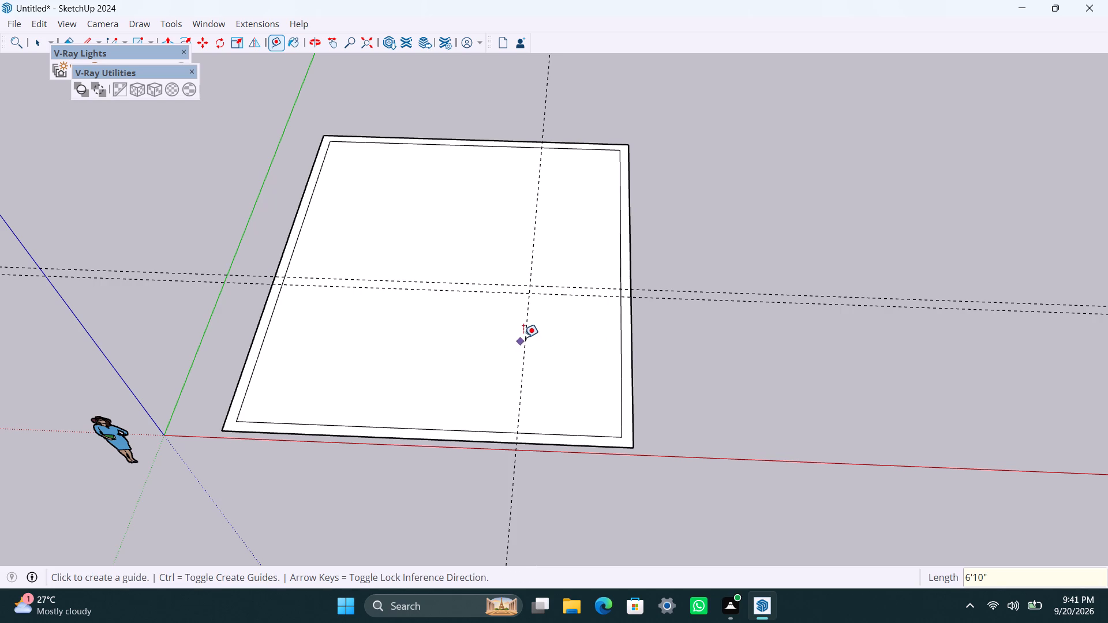
pyautogui.click(524, 337)
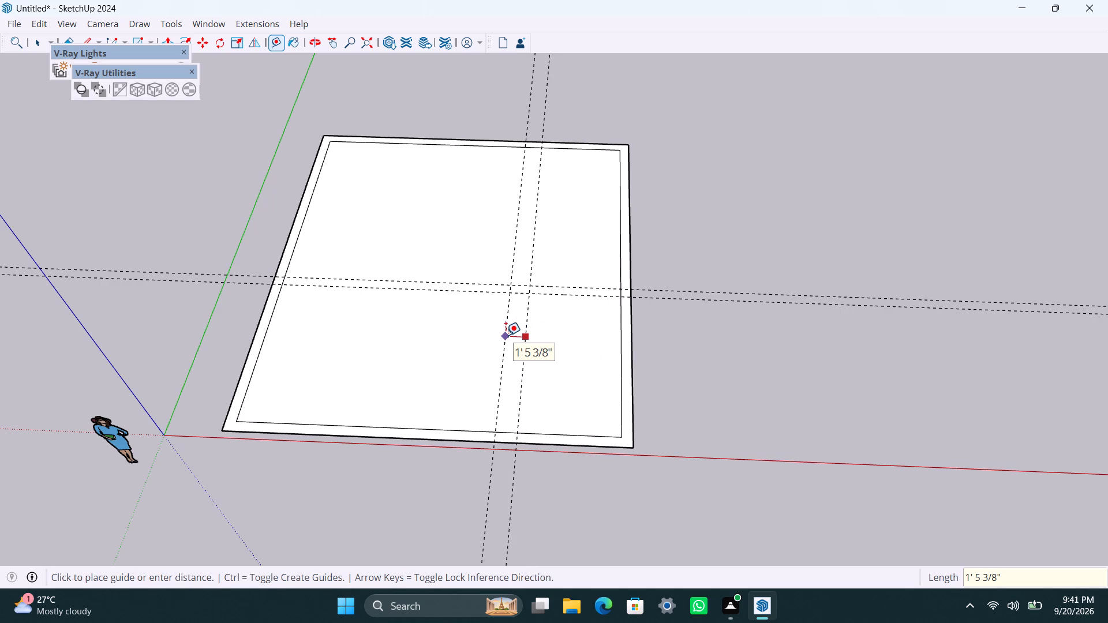
pyautogui.write('4.5"')
pyautogui.press('Return')
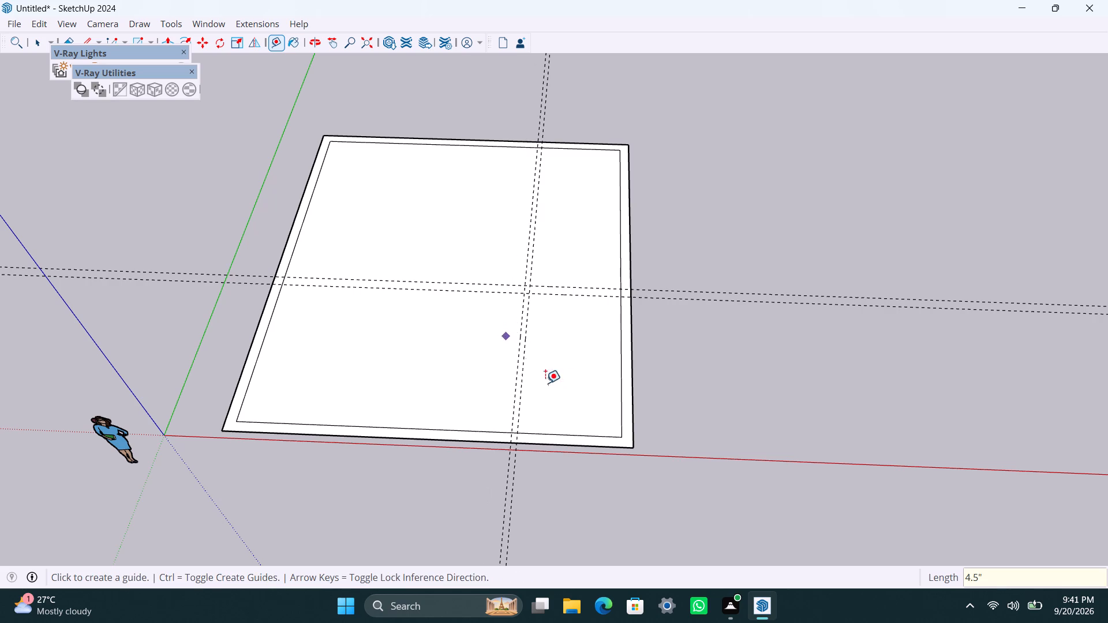
pyautogui.press('space')
# Examine the crossing guide pairs over the footprint from several angles and up close.
pyautogui.scroll(3, 528, 354)
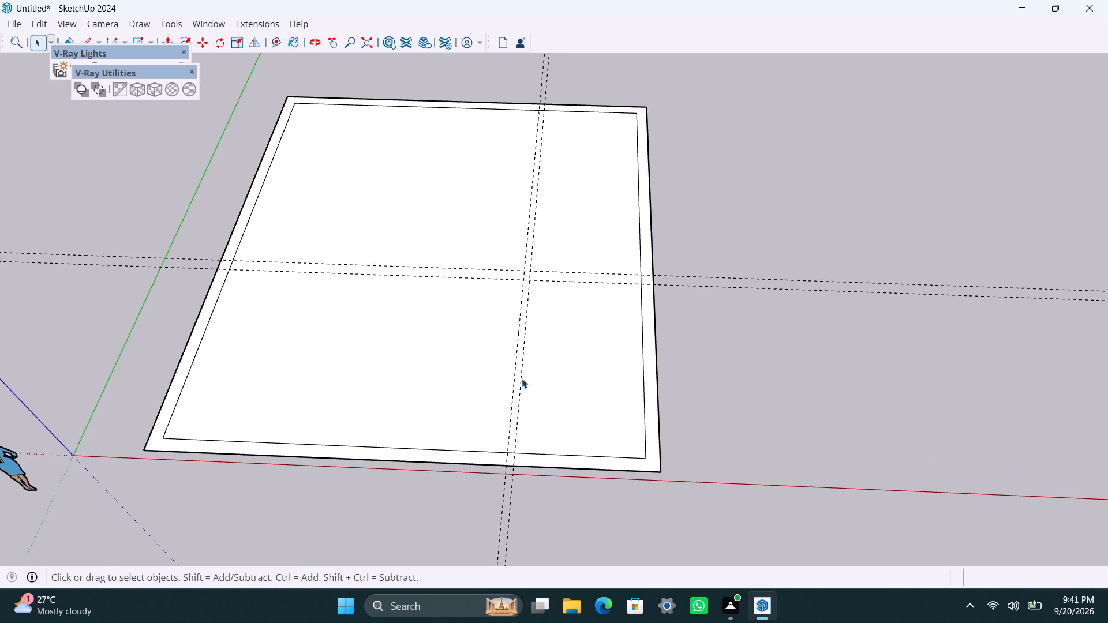
pyautogui.scroll(2, 522, 378)
pyautogui.moveTo(487, 309); pyautogui.dragTo(469, 294, button='middle')
pyautogui.scroll(-6, 478, 207)
pyautogui.scroll(3, 486, 212)
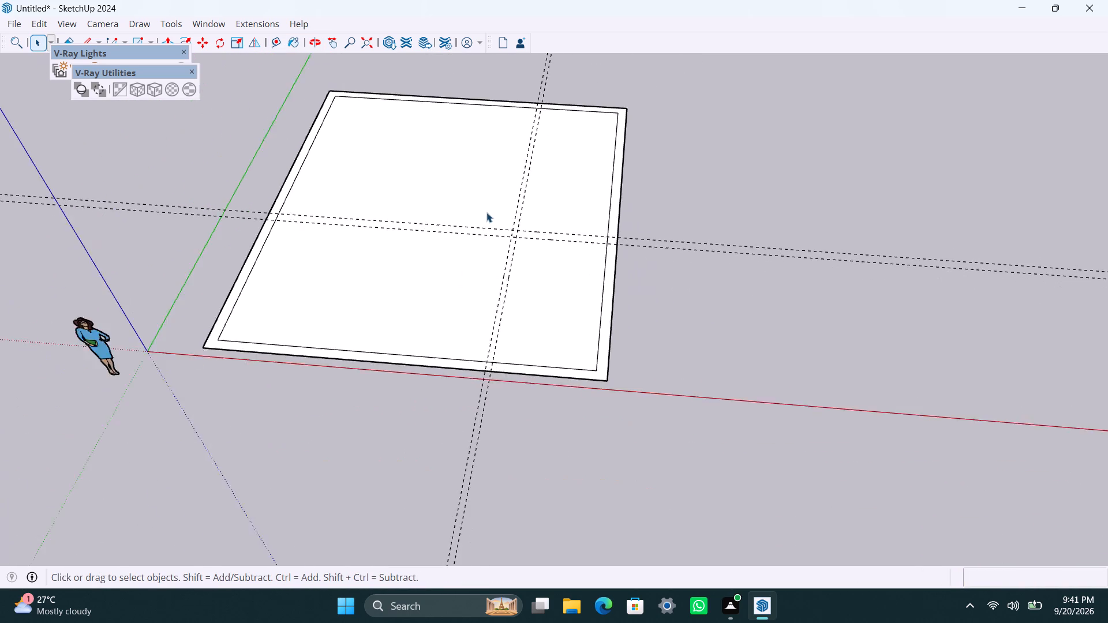
pyautogui.scroll(3, 530, 330)
pyautogui.scroll(-3, 534, 311)
pyautogui.scroll(1, 534, 310)
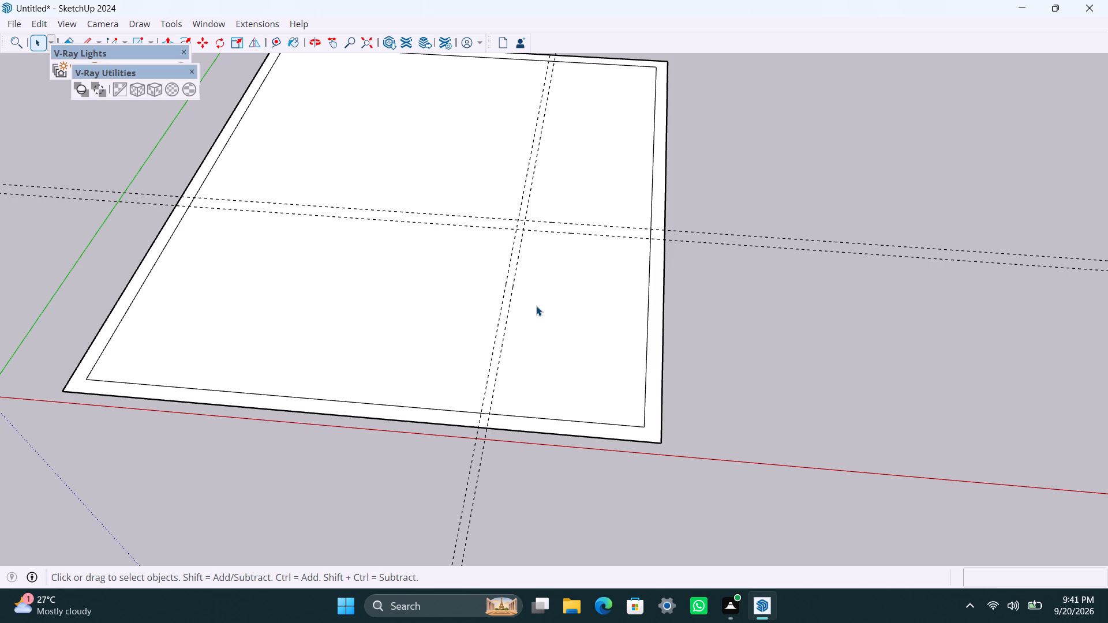
pyautogui.scroll(3, 536, 302)
pyautogui.scroll(-4, 517, 200)
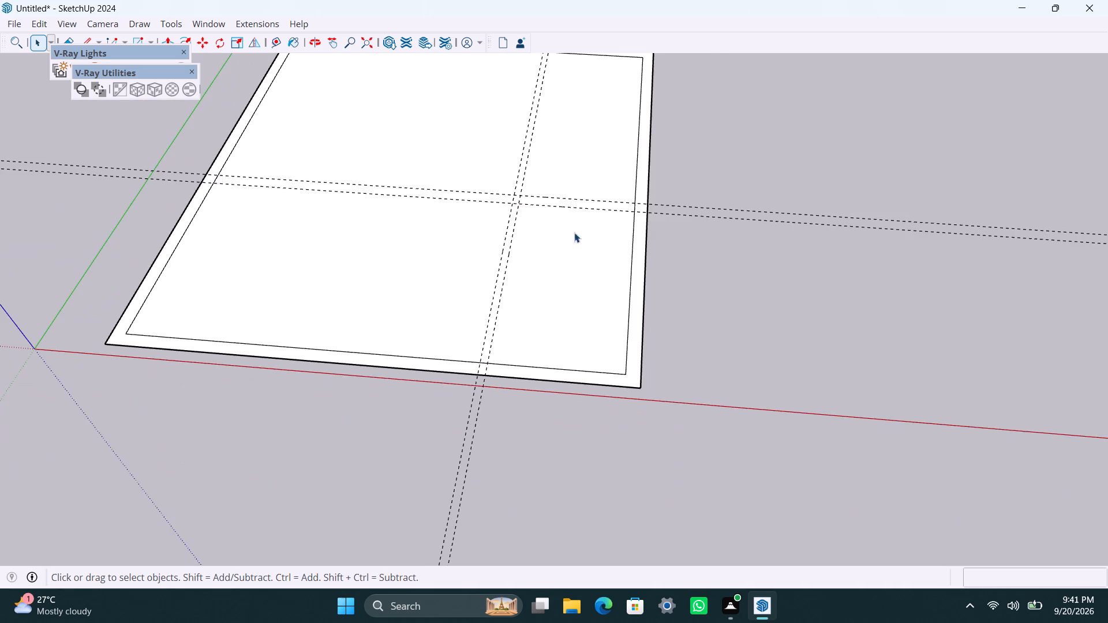
pyautogui.moveTo(574, 232); pyautogui.dragTo(497, 354, button='middle')
pyautogui.scroll(2, 503, 339)
pyautogui.moveTo(507, 336); pyautogui.dragTo(566, 312, button='middle')
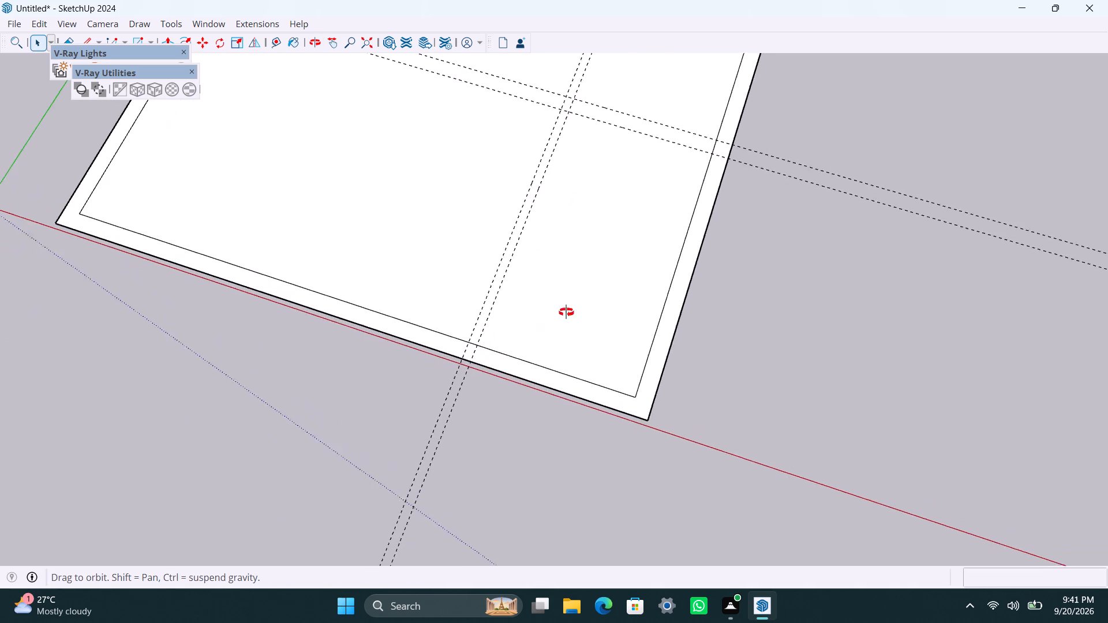
pyautogui.moveTo(566, 312); pyautogui.dragTo(623, 252, button='middle')
pyautogui.scroll(1, 623, 252)
pyautogui.scroll(-4, 616, 243)
pyautogui.scroll(-5, 587, 294)
pyautogui.moveTo(581, 311); pyautogui.dragTo(607, 246, button='middle')
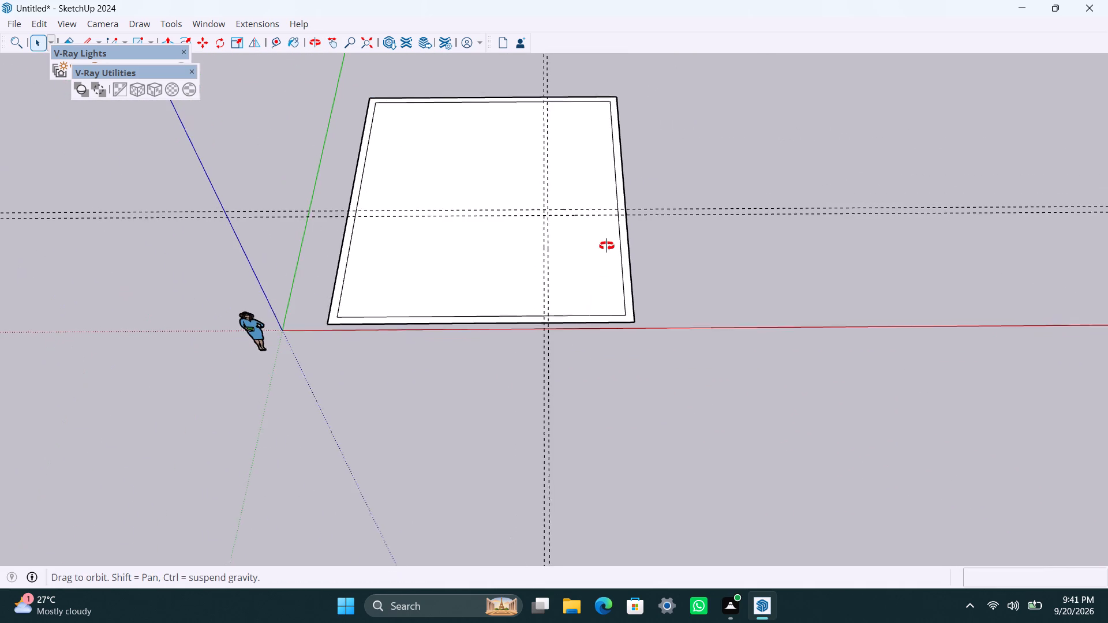
pyautogui.moveTo(607, 246); pyautogui.dragTo(546, 245, button='middle')
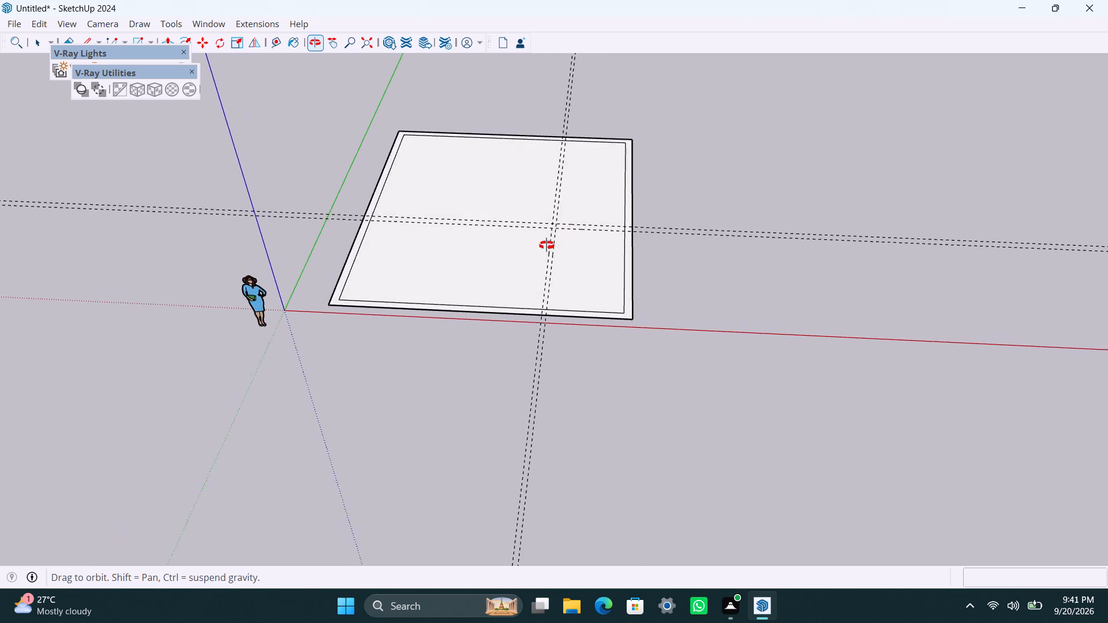
pyautogui.moveTo(546, 245); pyautogui.dragTo(514, 233, button='middle')
pyautogui.scroll(2, 582, 291)
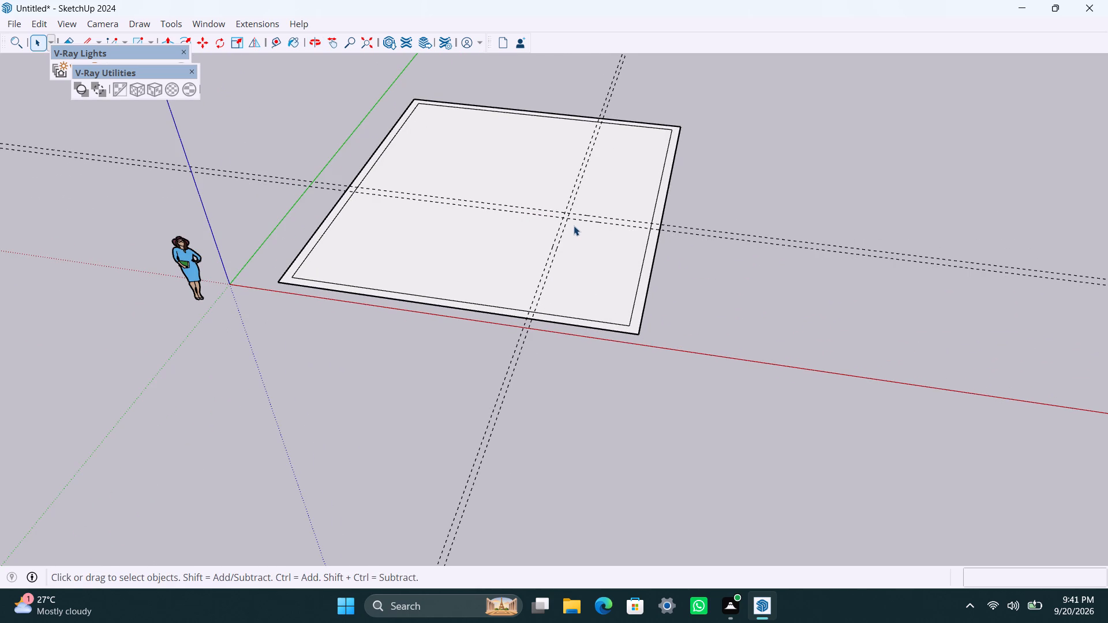
pyautogui.scroll(8, 557, 316)
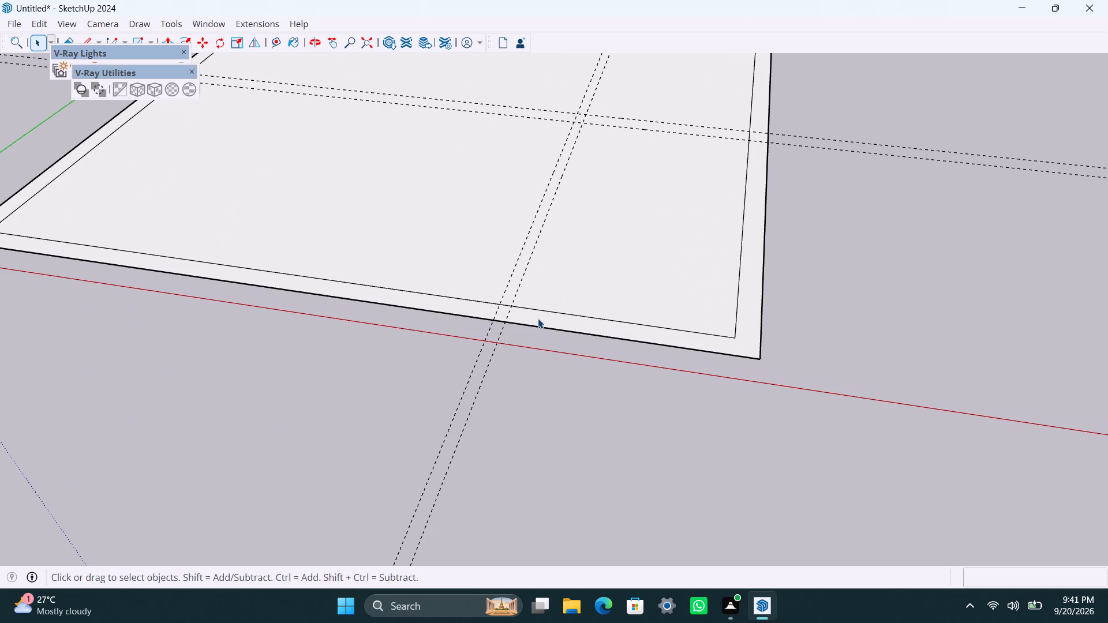
# Inside the footprint group, draw lines along the corner-side guides: from the red-axis edge to their crossing, then 7'7" to the opposite outer edge.
pyautogui.press('l')
pyautogui.press('space')
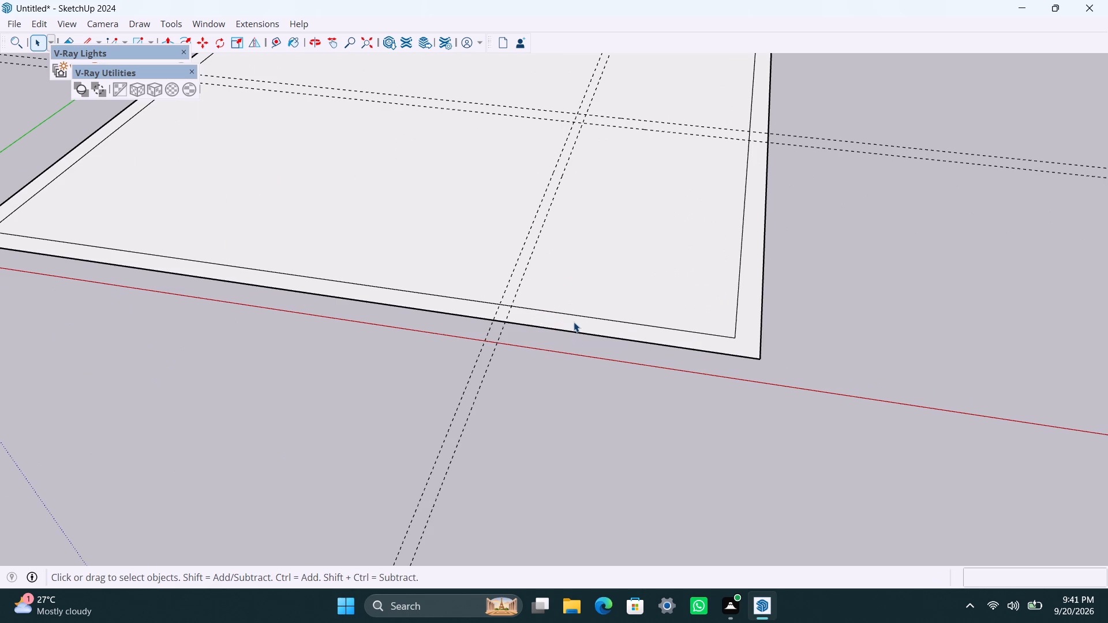
pyautogui.scroll(2, 574, 322)
pyautogui.tripleClick(573, 323)
pyautogui.scroll(-3, 544, 301)
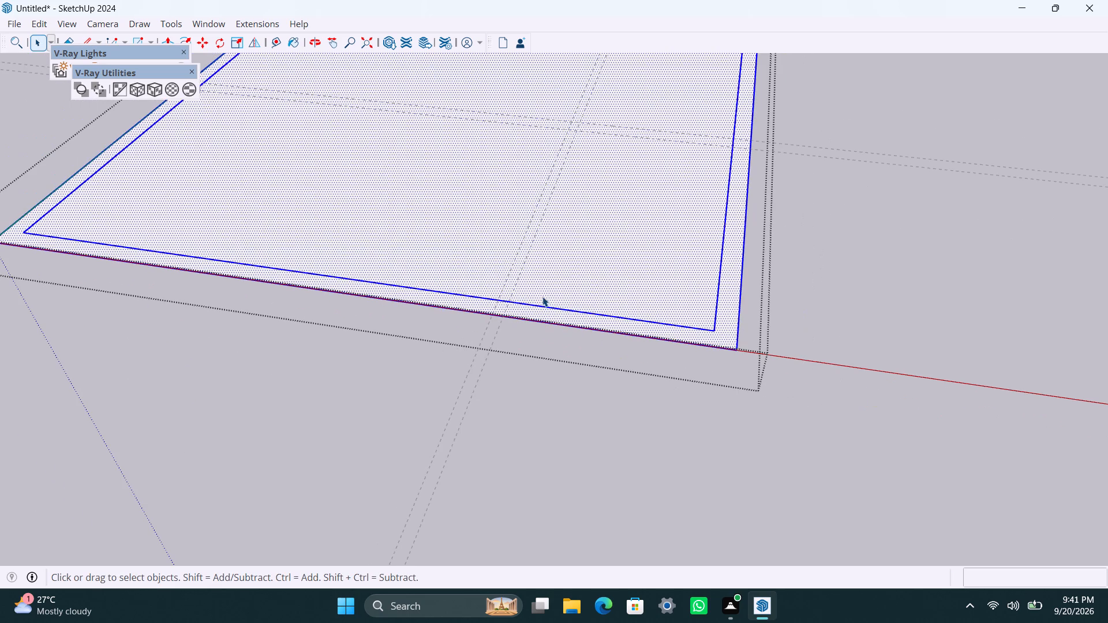
pyautogui.press('l')
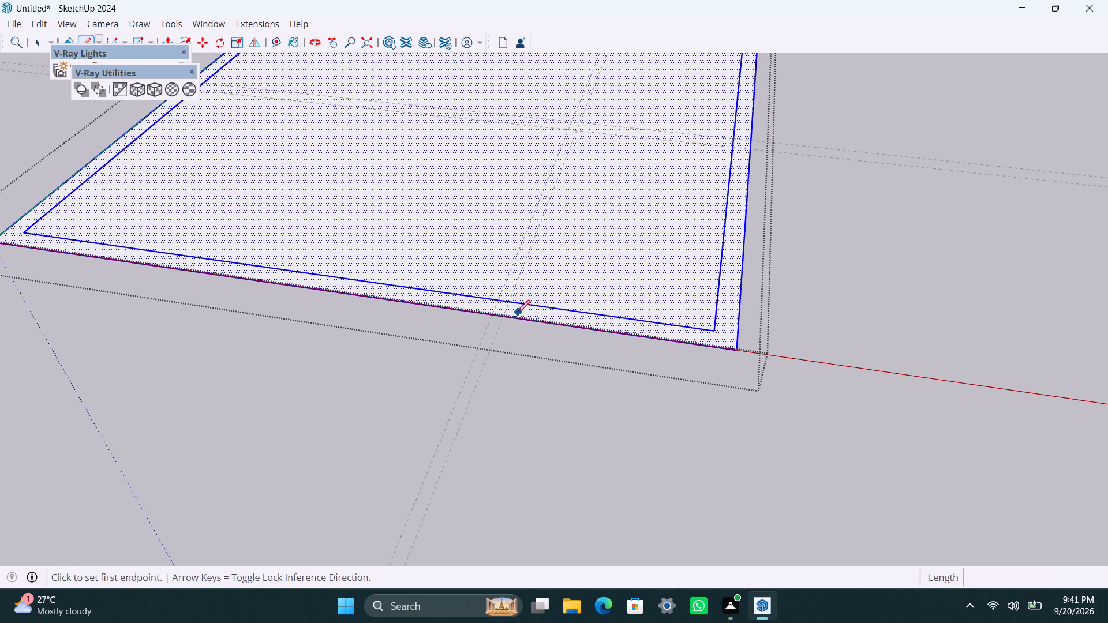
pyautogui.click(509, 313)
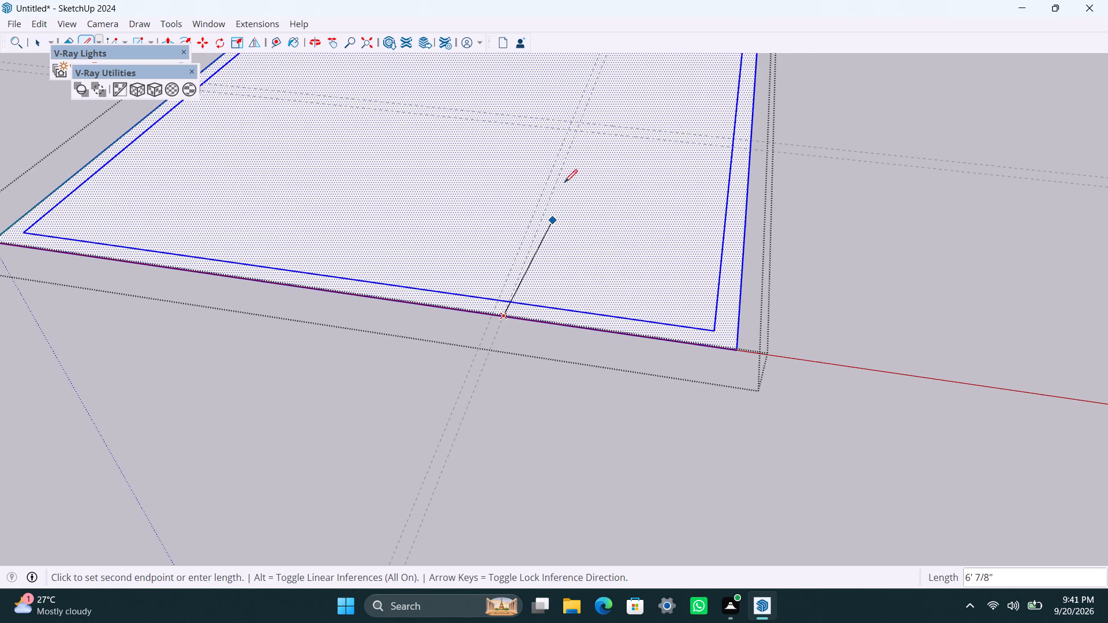
pyautogui.click(576, 131)
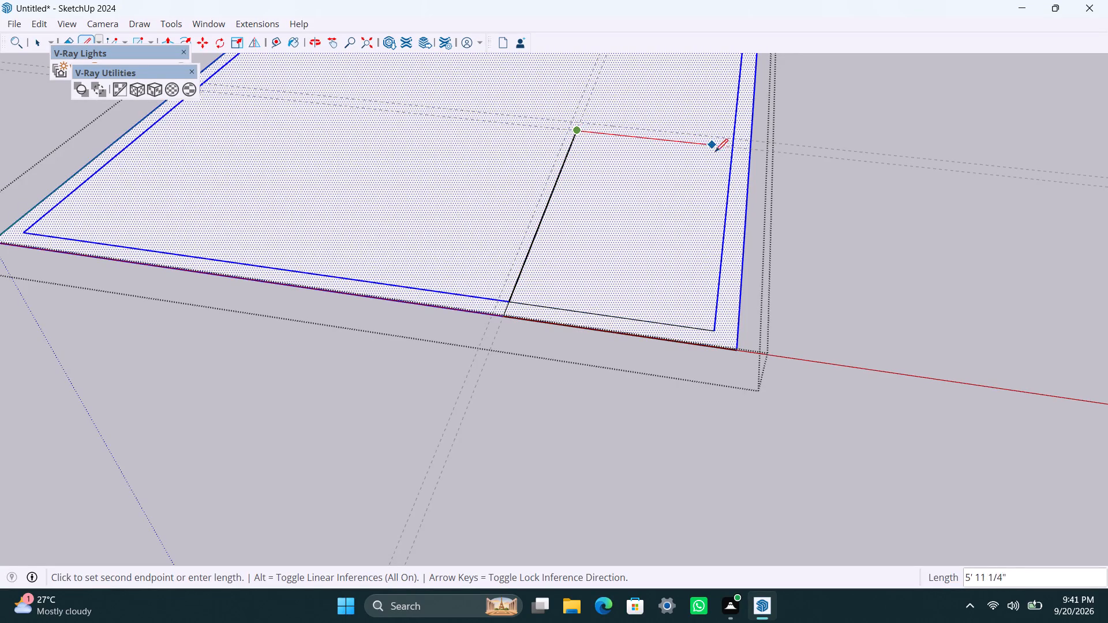
pyautogui.click(747, 150)
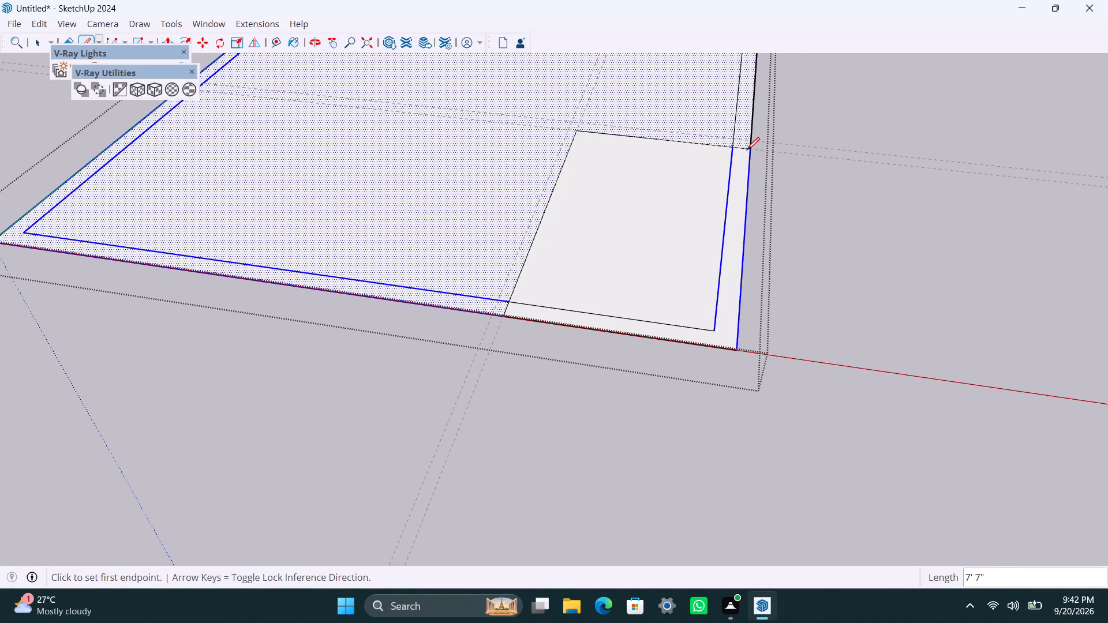
# Delete the two inner wall edges inside the newly outlined corner area.
pyautogui.press('space')
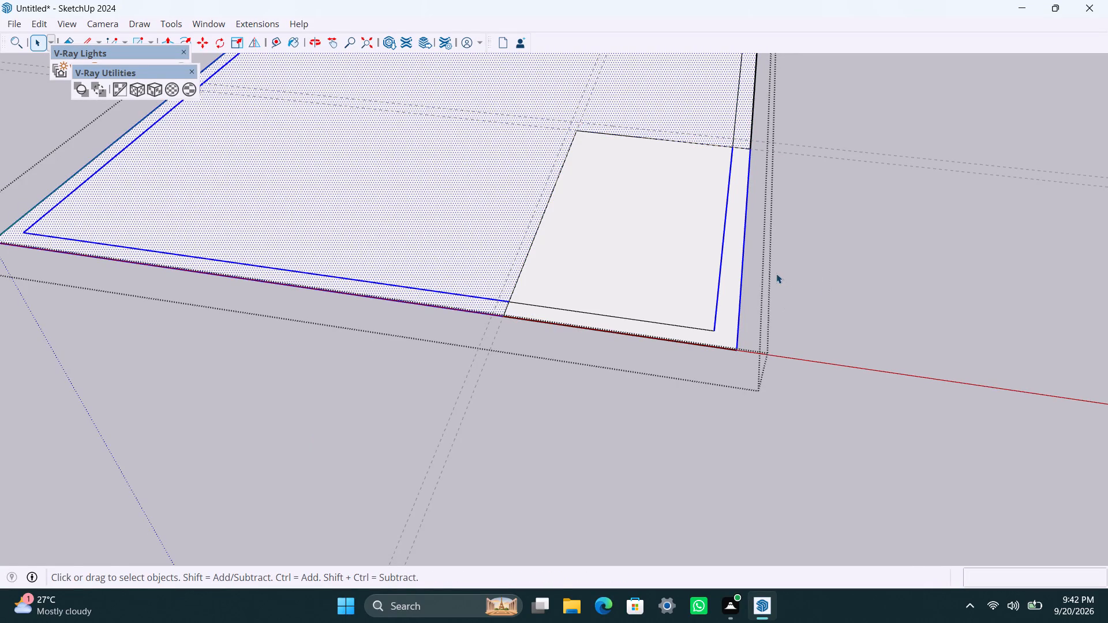
pyautogui.click(724, 252)
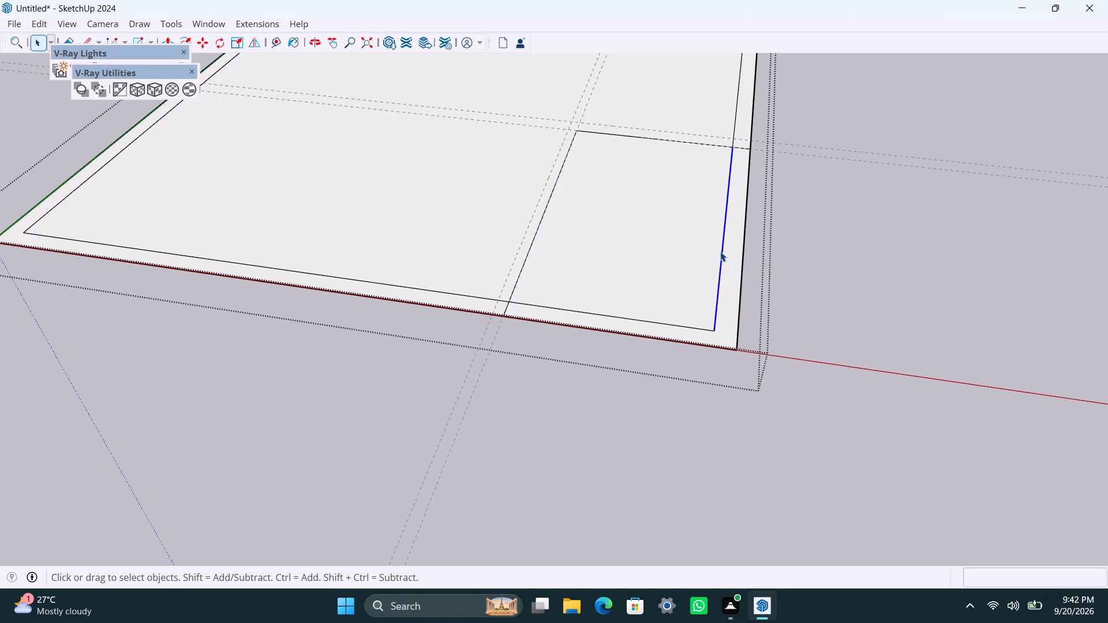
pyautogui.press('Delete')
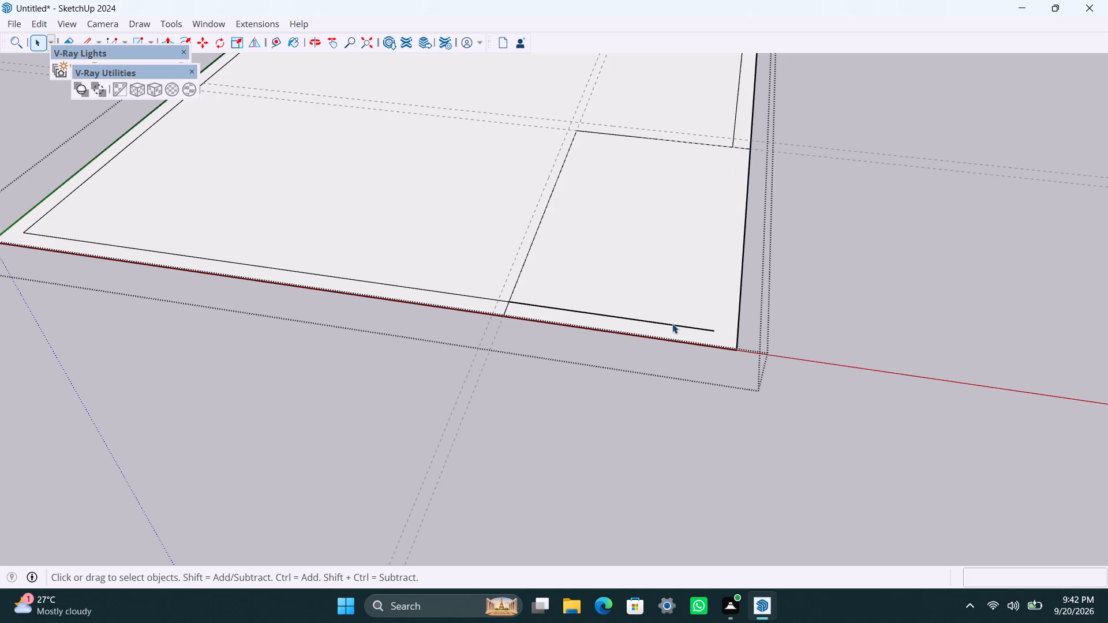
pyautogui.click(672, 324)
pyautogui.press('Delete')
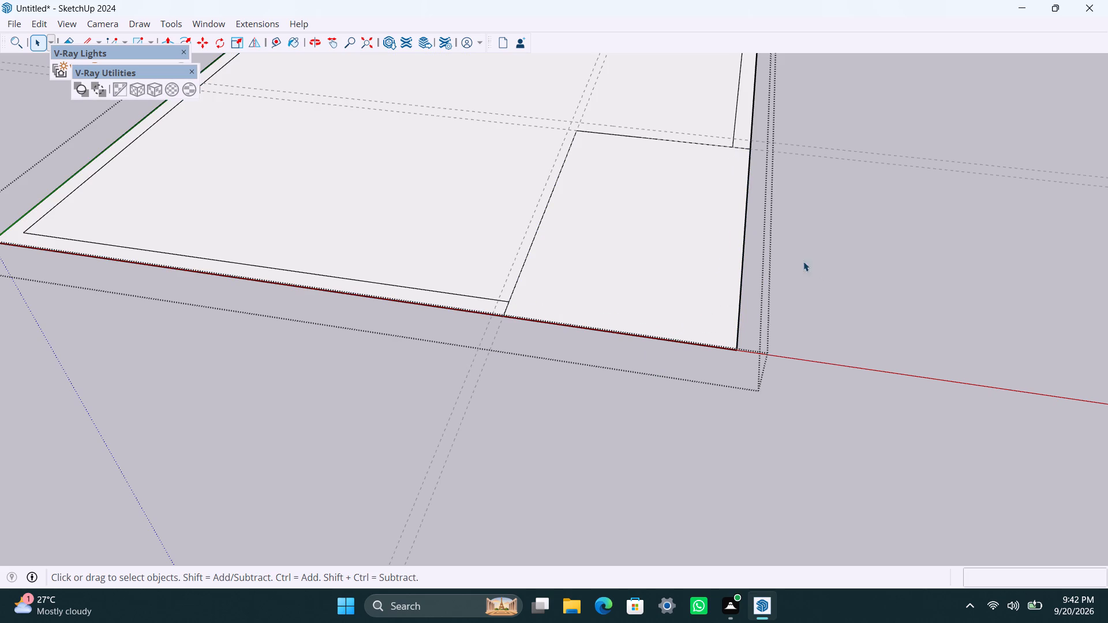
pyautogui.click(808, 260)
# Examine the whole footprint and its outlined corner area from a wider view.
pyautogui.scroll(-2, 437, 357)
pyautogui.doubleClick(473, 285)
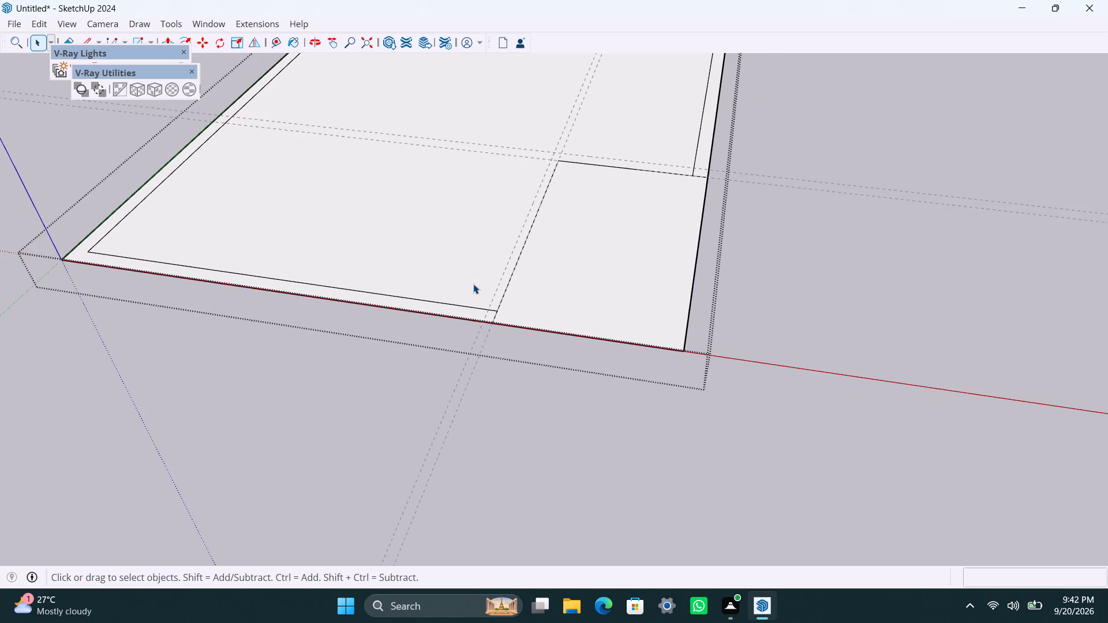
pyautogui.scroll(1, 473, 284)
pyautogui.moveTo(481, 295); pyautogui.dragTo(560, 317, button='middle')
pyautogui.scroll(-3, 552, 305)
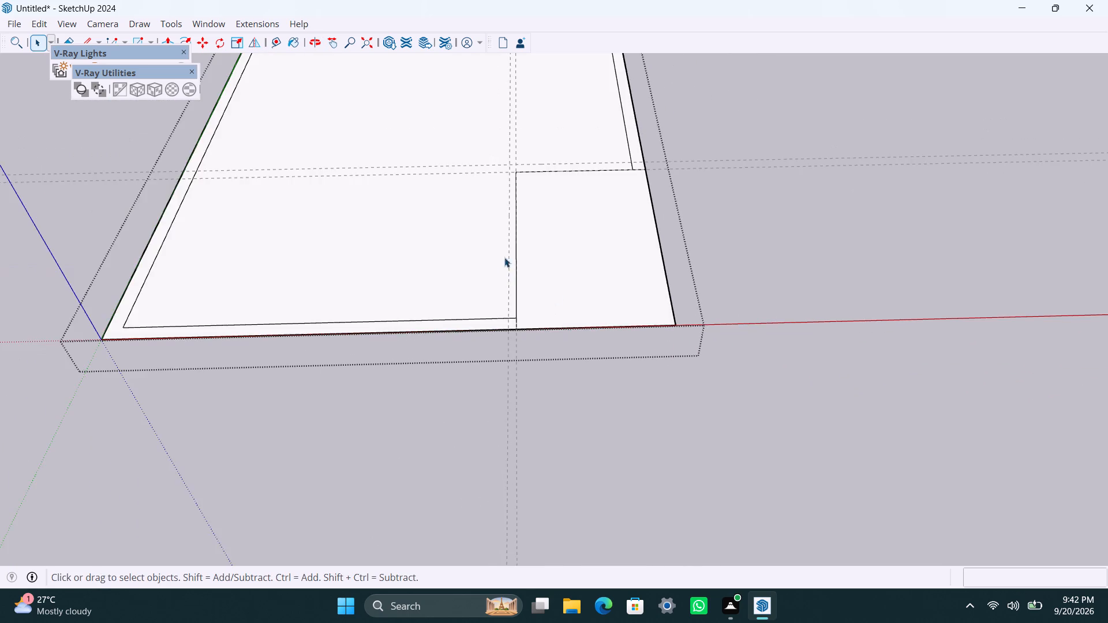
pyautogui.scroll(-2, 504, 249)
pyautogui.moveTo(512, 233); pyautogui.dragTo(509, 239, button='middle')
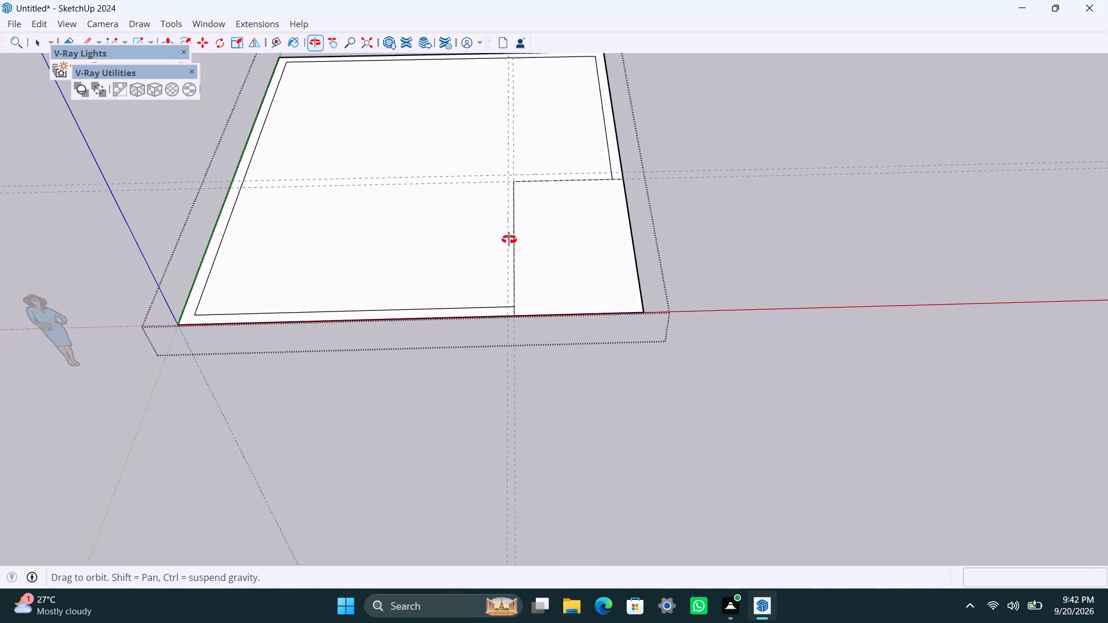
pyautogui.moveTo(509, 239); pyautogui.dragTo(496, 224, button='middle')
pyautogui.scroll(-1, 492, 224)
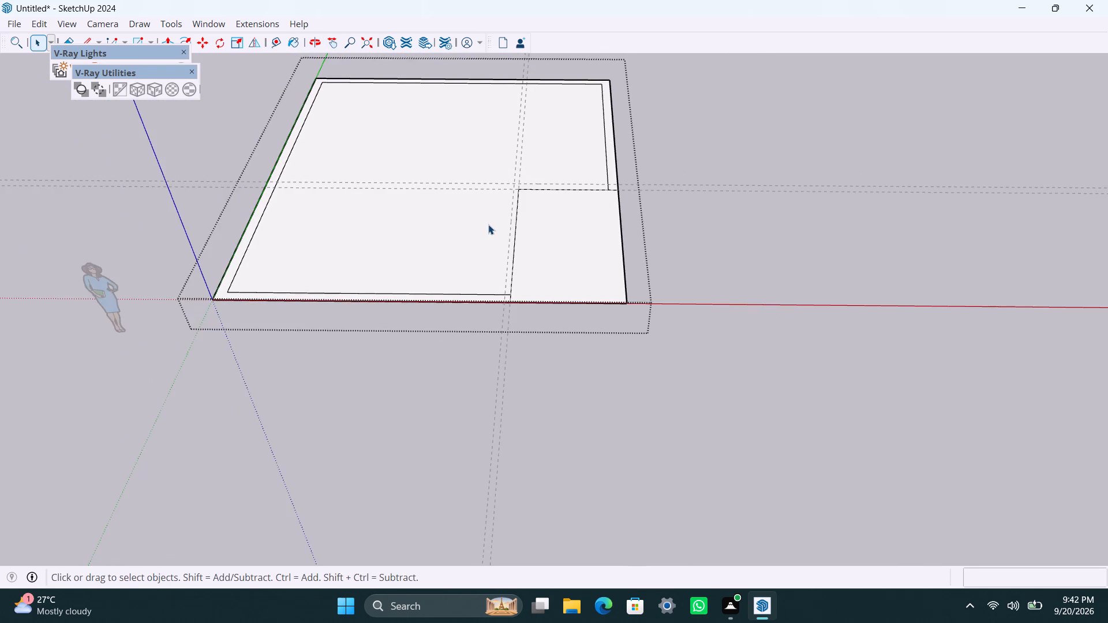
# Draw parallel lines along the other two guides, from near the red-axis edge to their crossing and 7'2 1/2" on to the inner wall edge.
pyautogui.scroll(1, 488, 224)
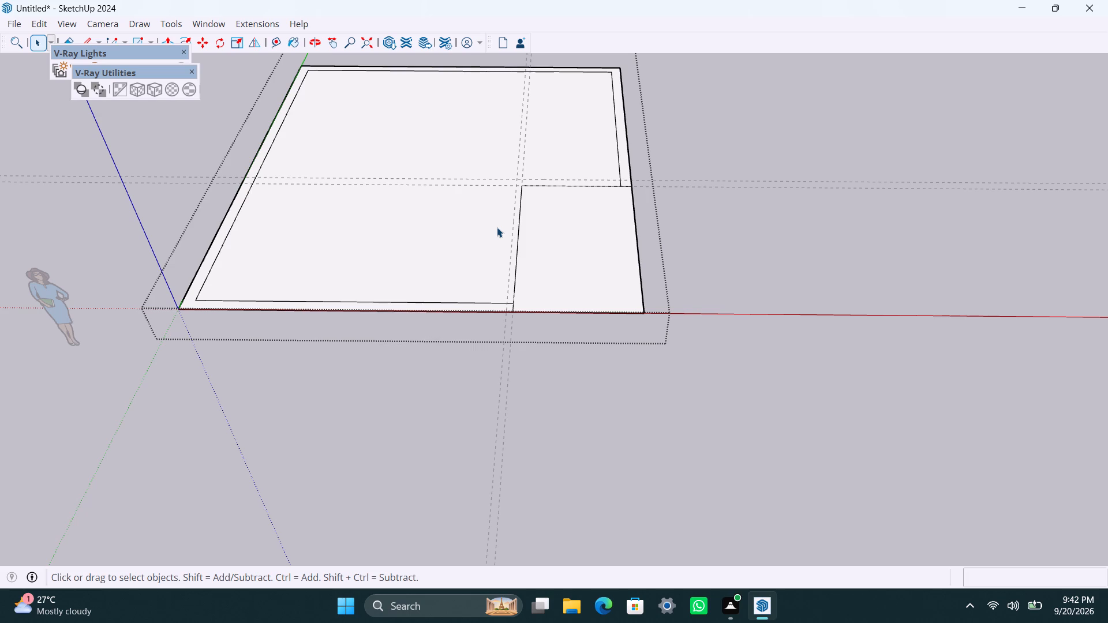
pyautogui.scroll(4, 509, 277)
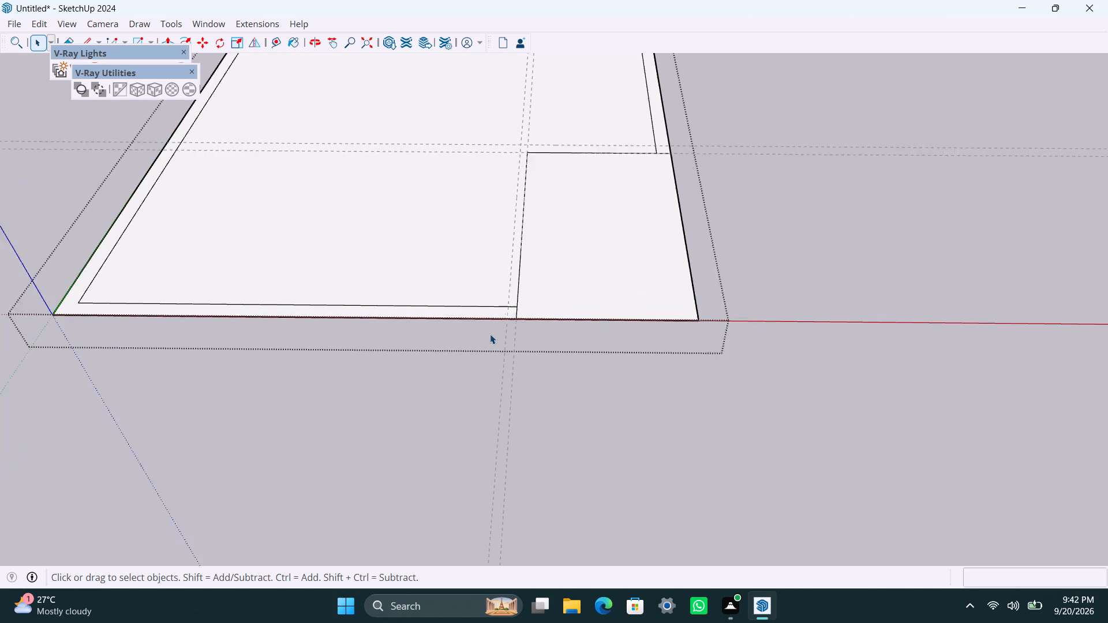
pyautogui.press('l')
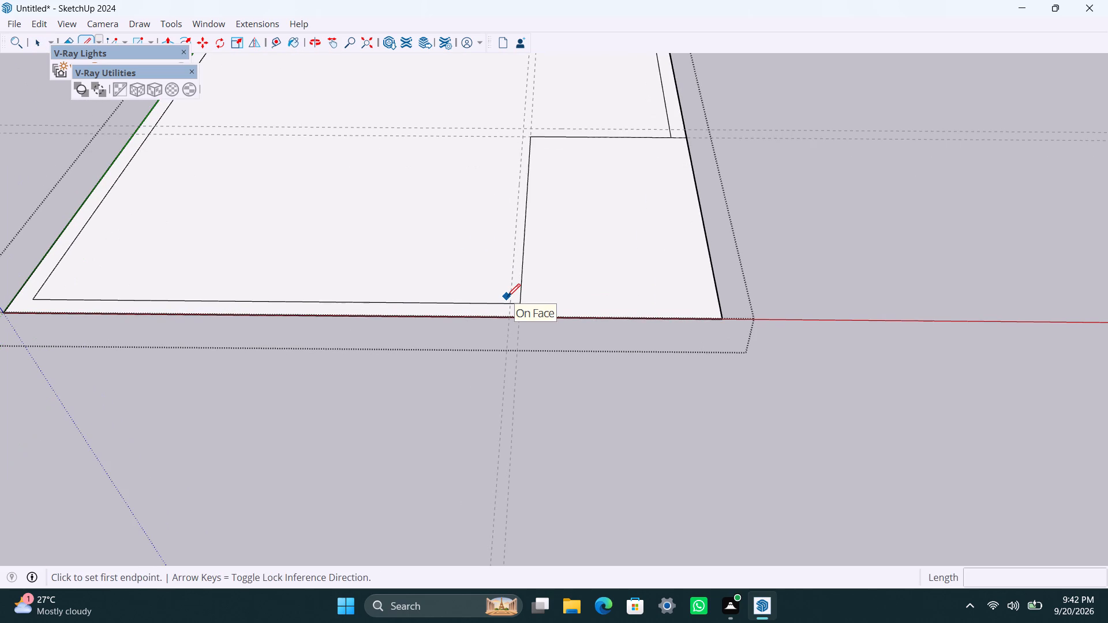
pyautogui.scroll(3, 511, 313)
pyautogui.moveTo(511, 315); pyautogui.dragTo(511, 302)
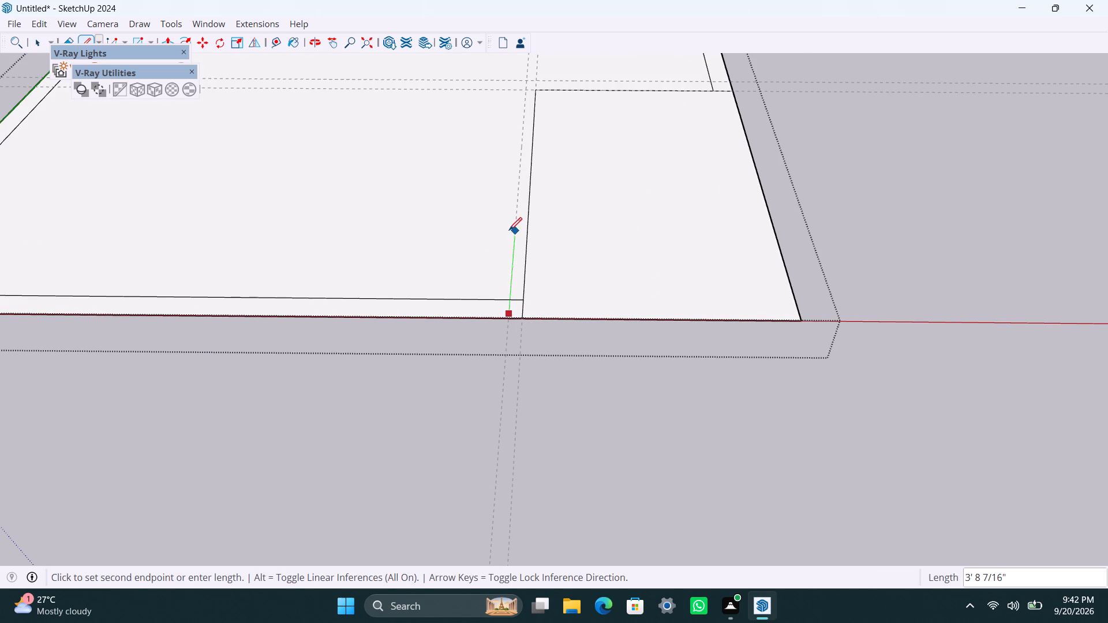
pyautogui.click(529, 78)
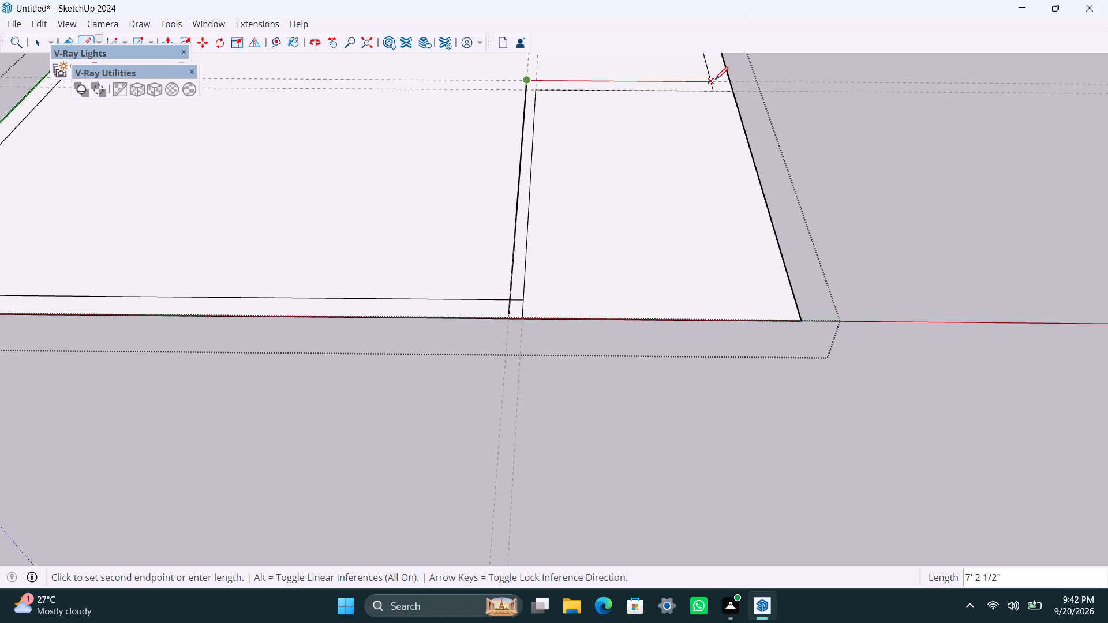
pyautogui.click(715, 80)
pyautogui.click(737, 89)
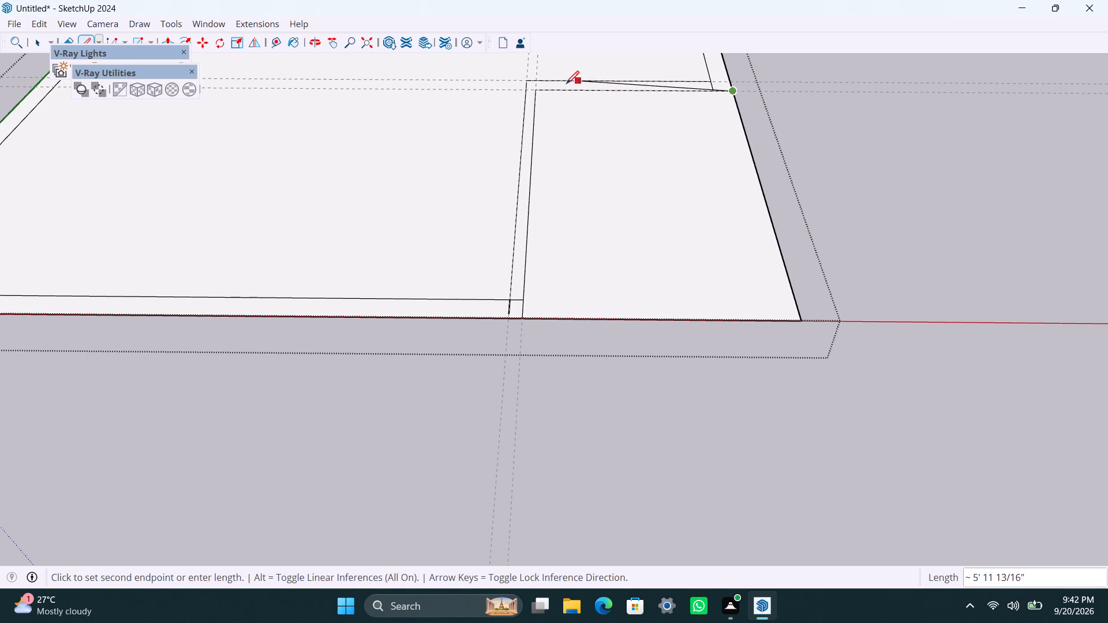
pyautogui.click(539, 89)
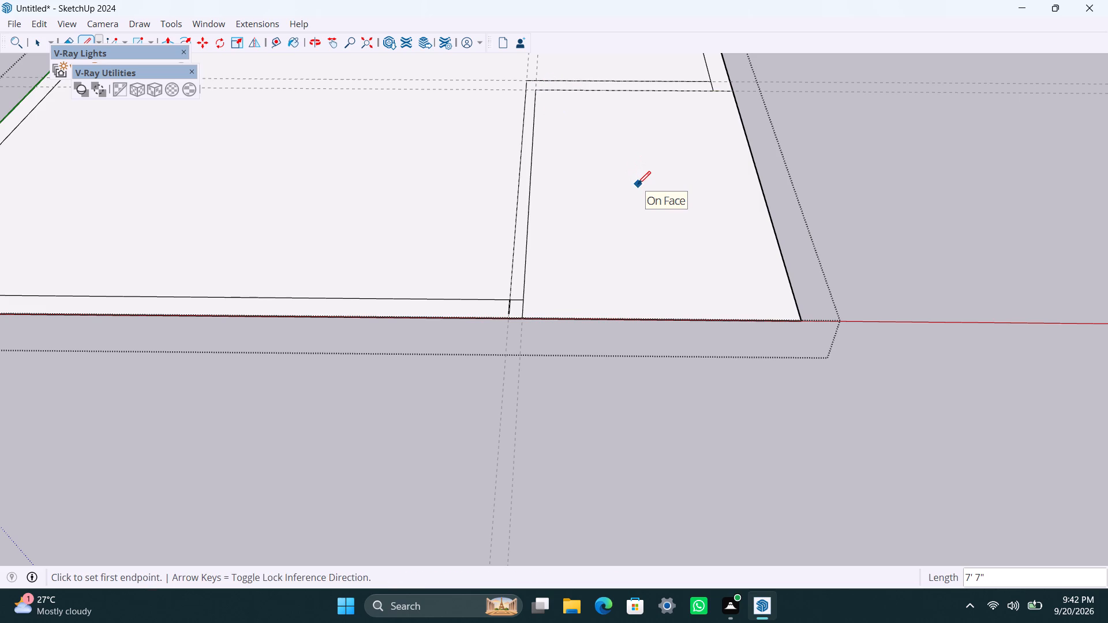
pyautogui.press('space')
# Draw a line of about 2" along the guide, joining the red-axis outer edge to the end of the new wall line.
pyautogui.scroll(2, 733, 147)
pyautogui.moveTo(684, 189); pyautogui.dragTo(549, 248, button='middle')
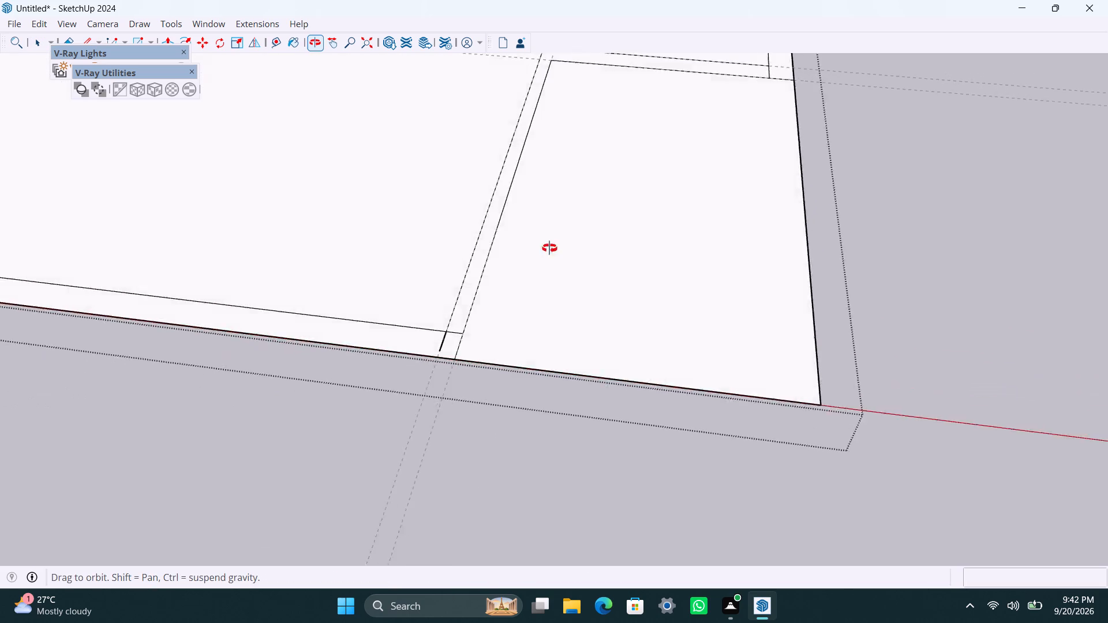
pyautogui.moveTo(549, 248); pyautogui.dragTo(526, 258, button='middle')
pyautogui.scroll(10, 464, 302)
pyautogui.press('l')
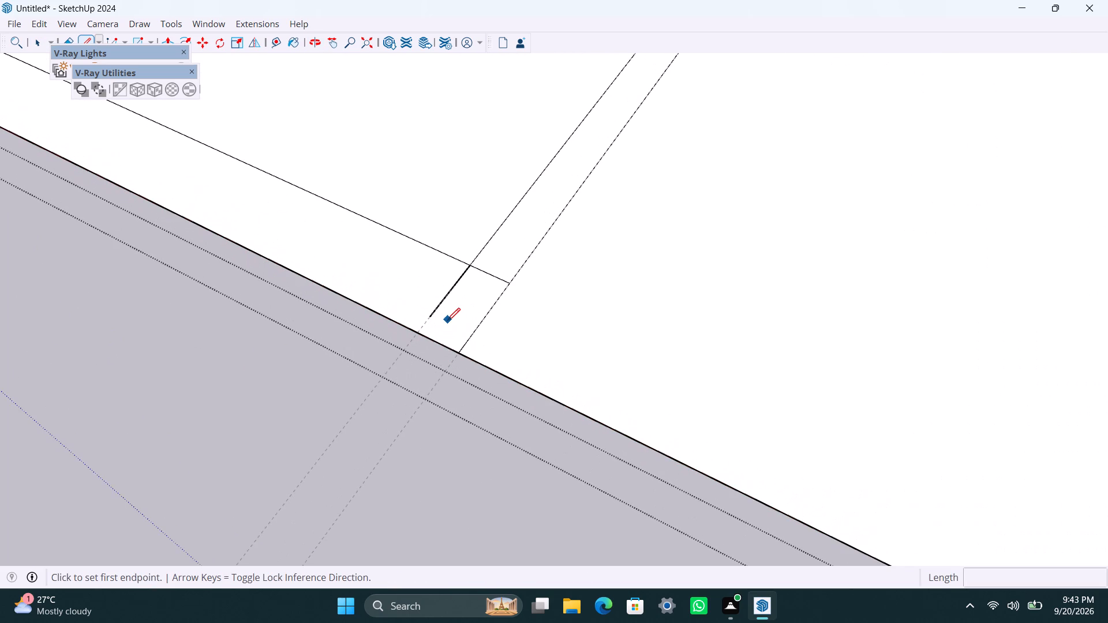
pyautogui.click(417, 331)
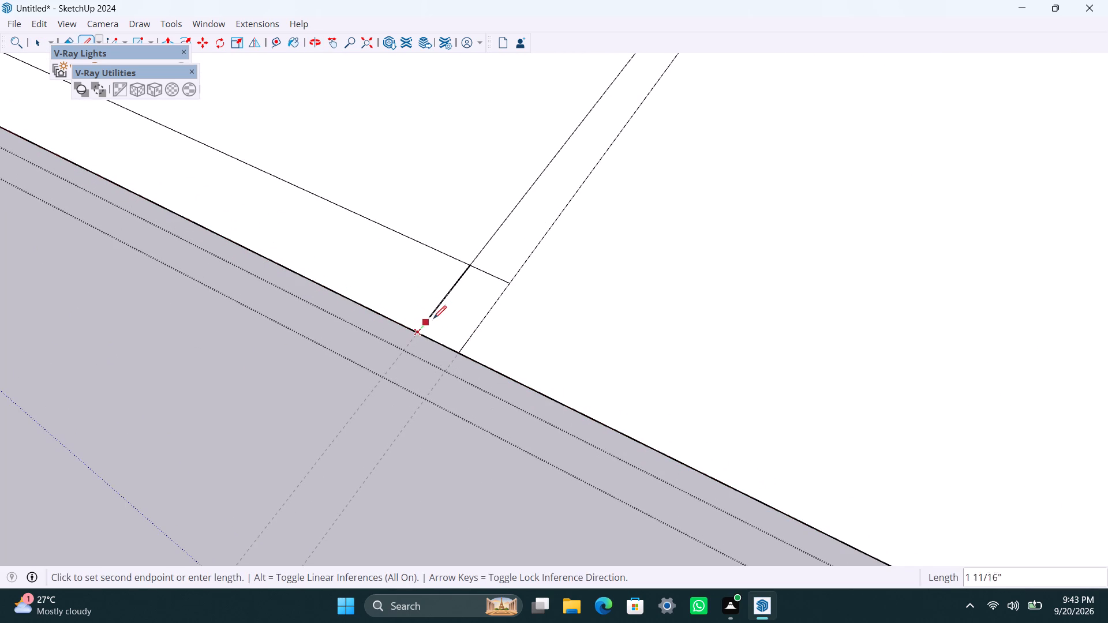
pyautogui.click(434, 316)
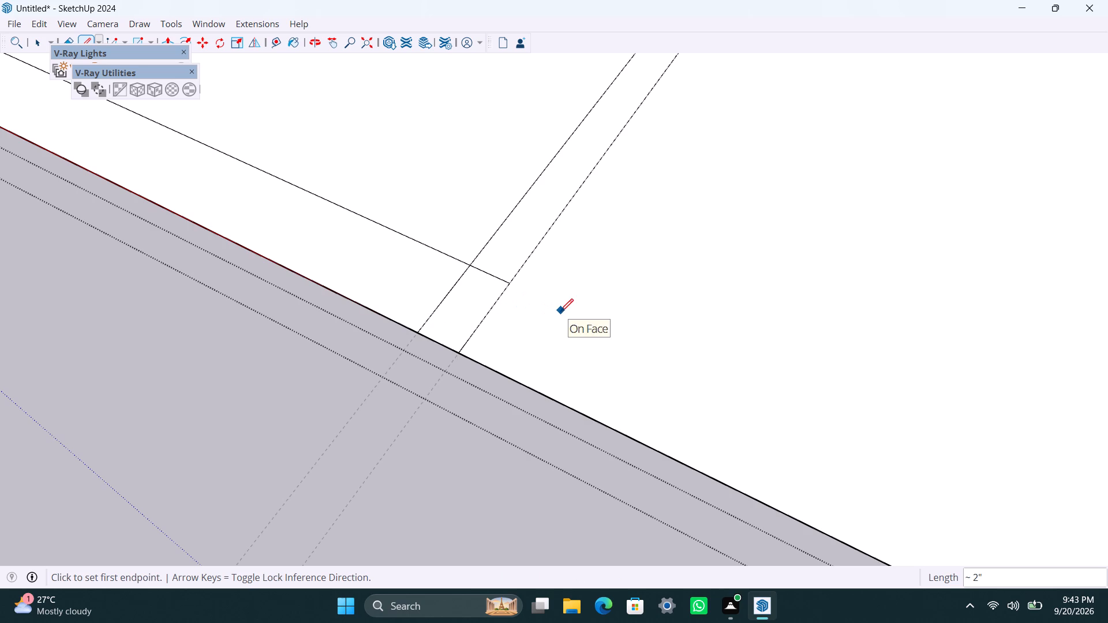
# Delete the inner edge piece between the two wall lines and the line segments crossing the red-axis outer wall.
pyautogui.press('space')
pyautogui.click(479, 268)
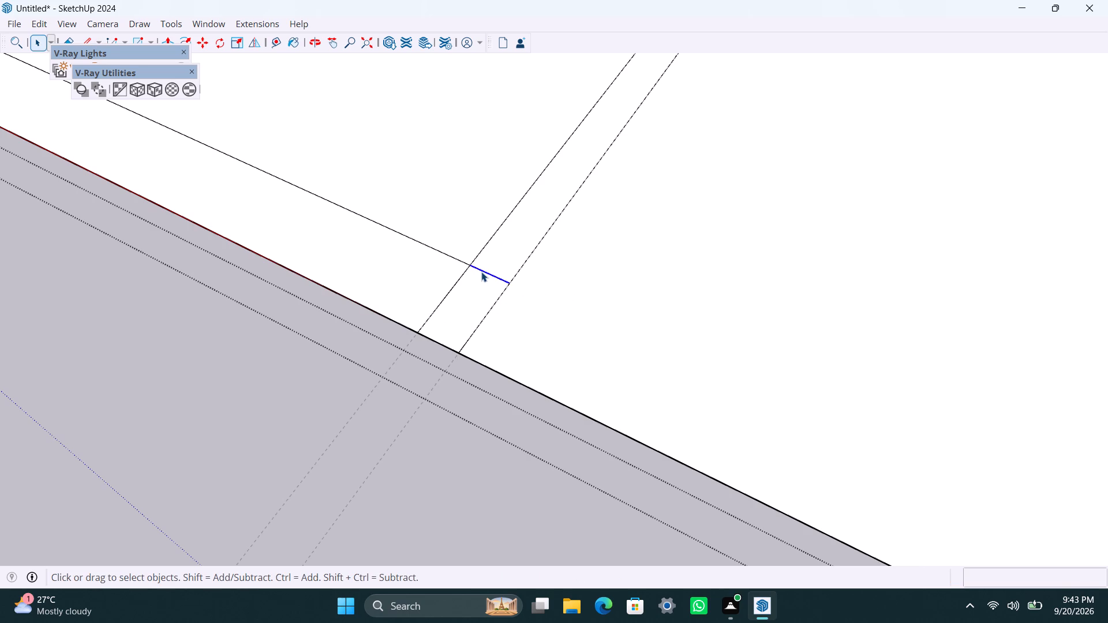
pyautogui.press('Delete')
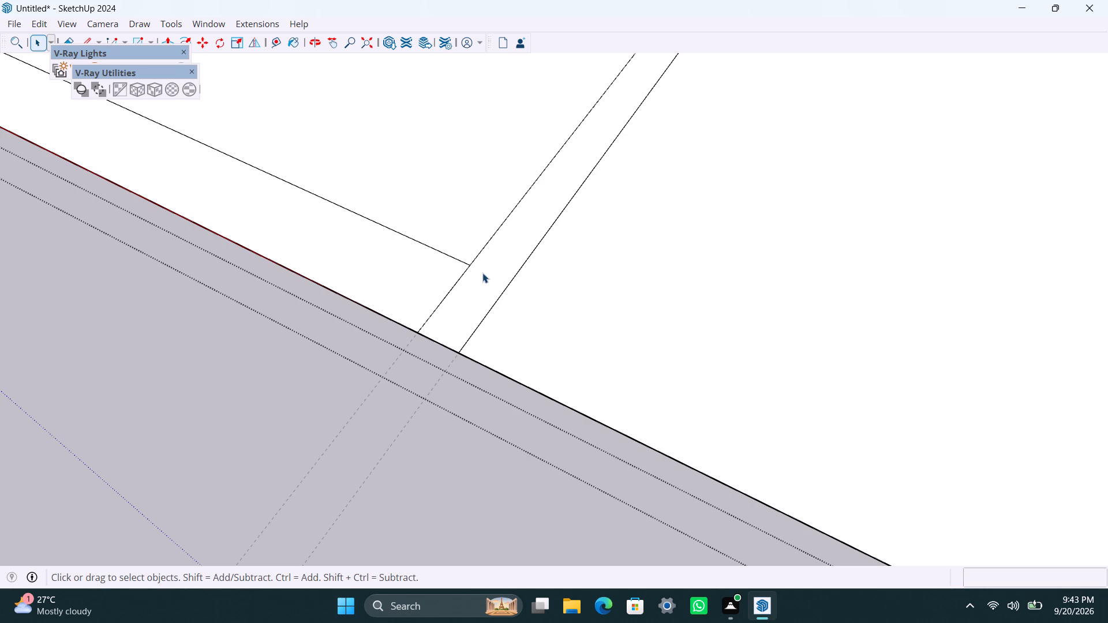
pyautogui.click(434, 305)
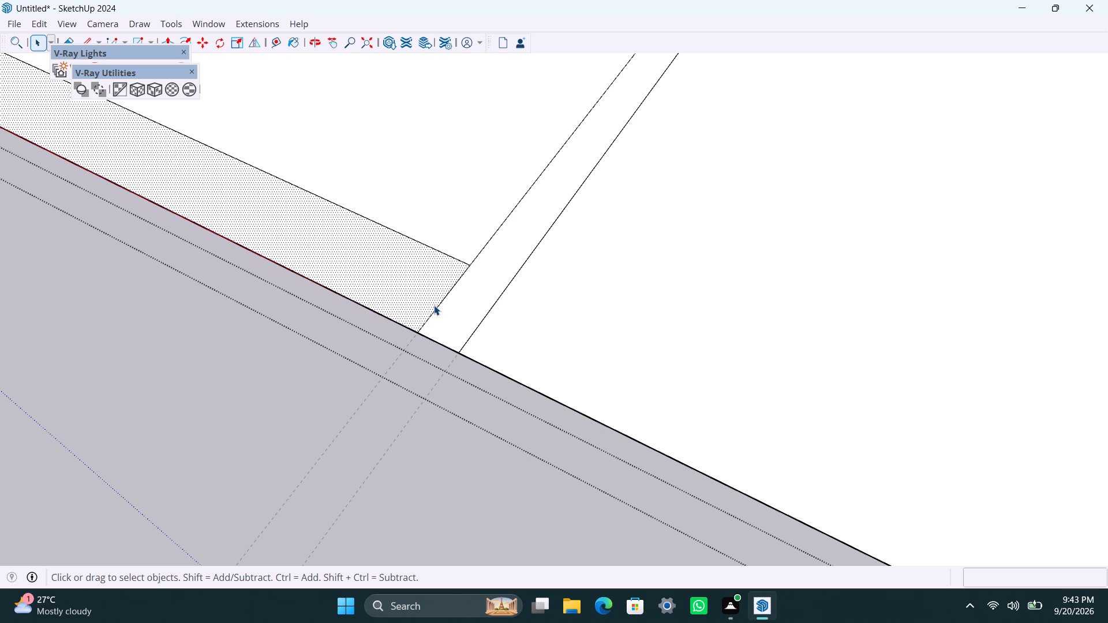
pyautogui.click(441, 302)
pyautogui.press('Delete')
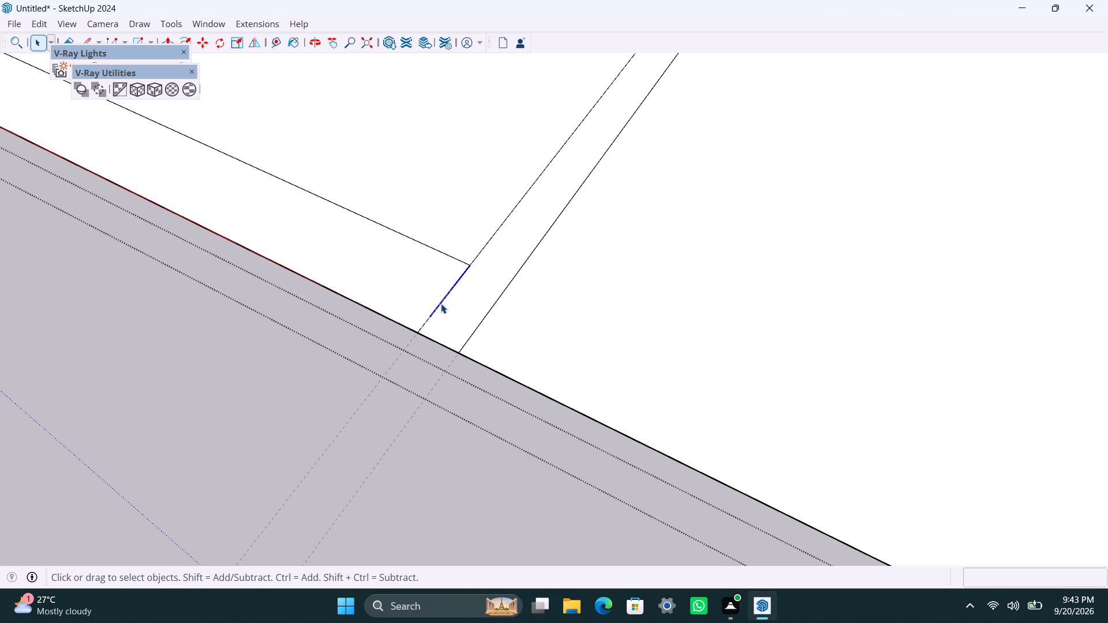
pyautogui.scroll(5, 442, 306)
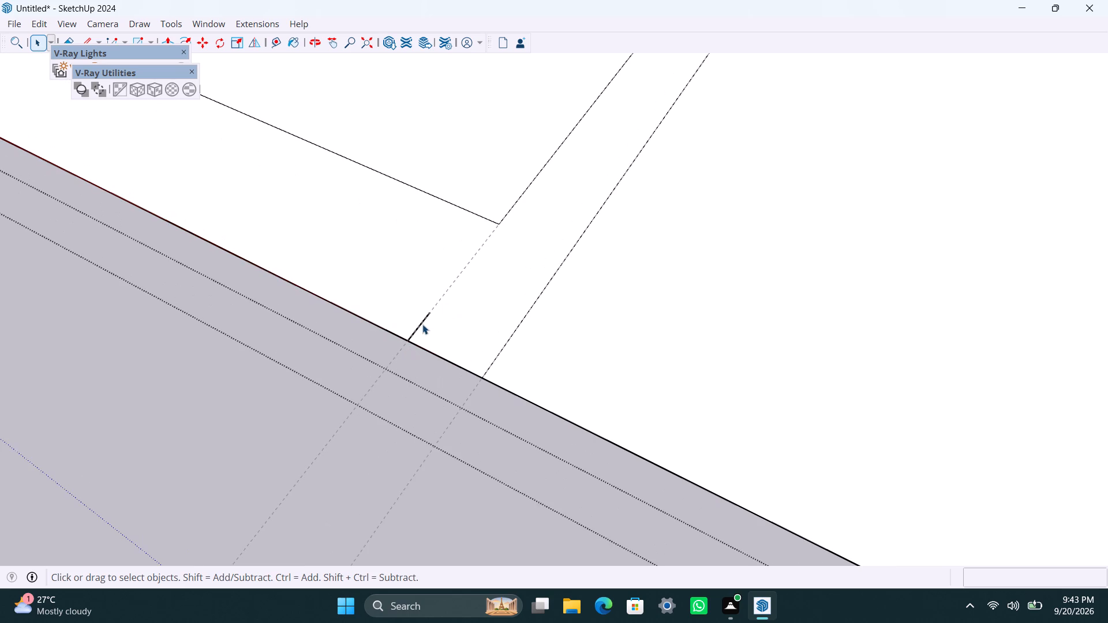
pyautogui.click(422, 324)
pyautogui.press('Delete')
pyautogui.scroll(-8, 466, 278)
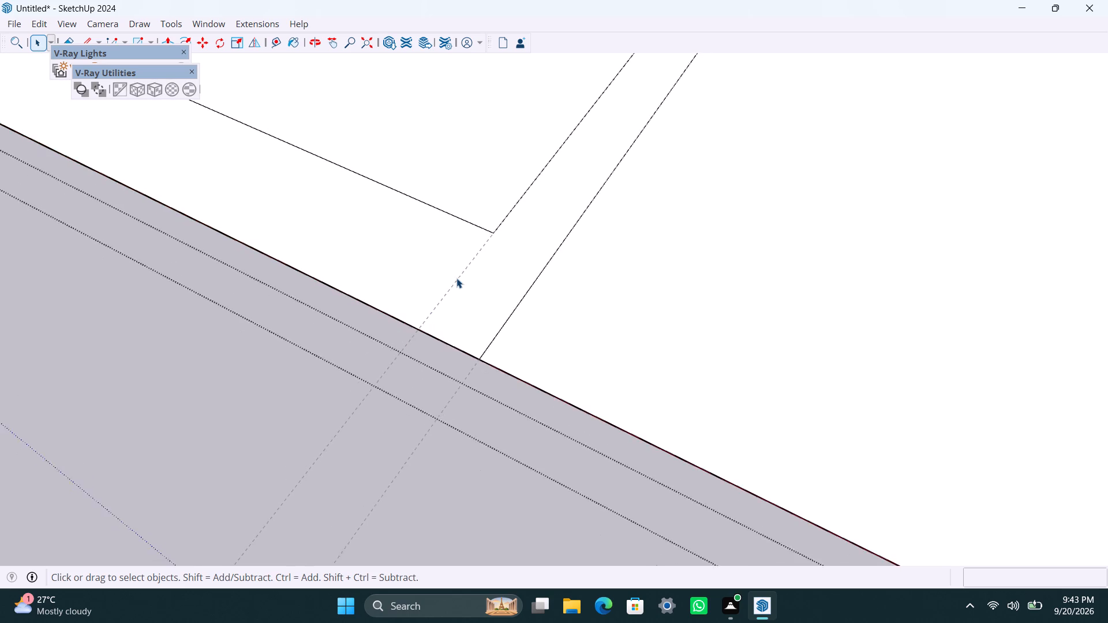
# Delete the short inner edge piece separating the new wall from the outer wall at the opposite junction.
pyautogui.scroll(-18, 456, 278)
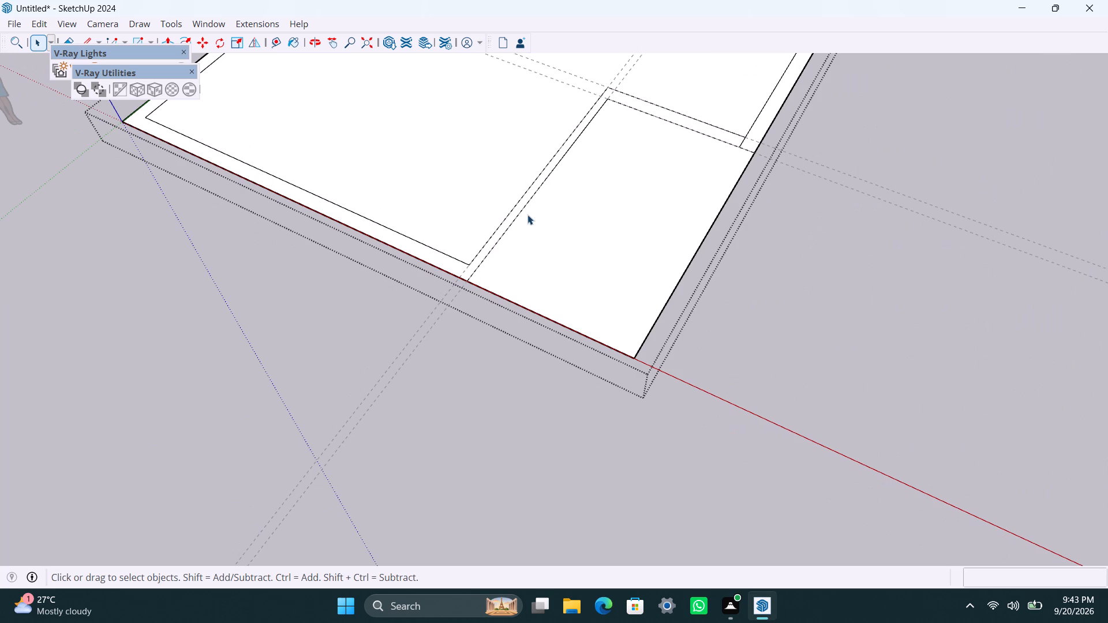
pyautogui.moveTo(527, 215); pyautogui.dragTo(416, 314, button='middle')
pyautogui.scroll(9, 646, 257)
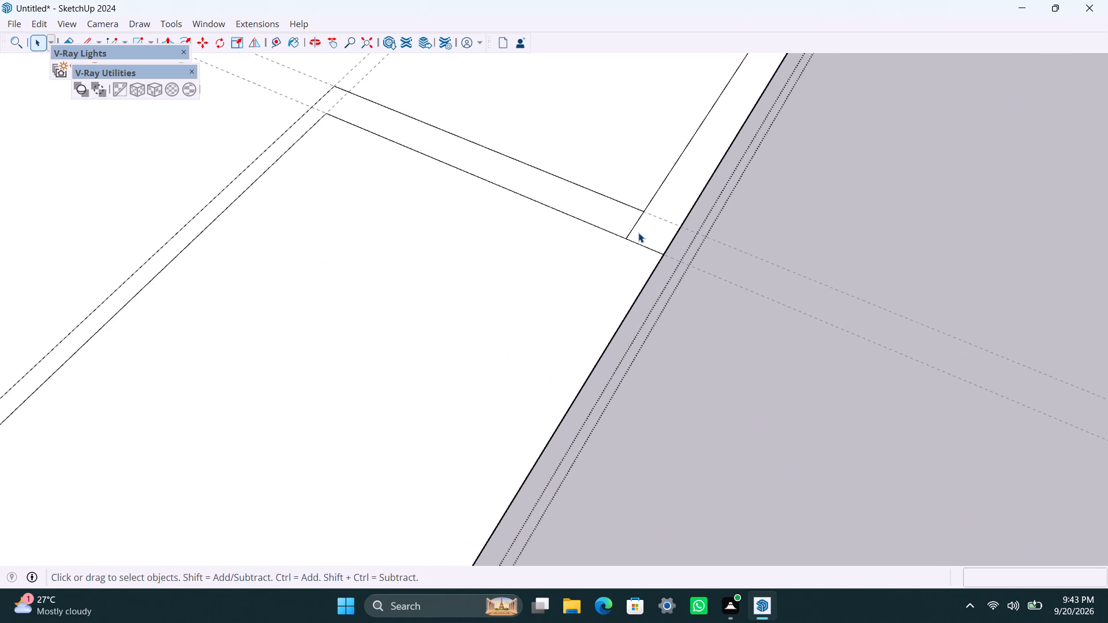
pyautogui.scroll(3, 638, 232)
pyautogui.click(637, 219)
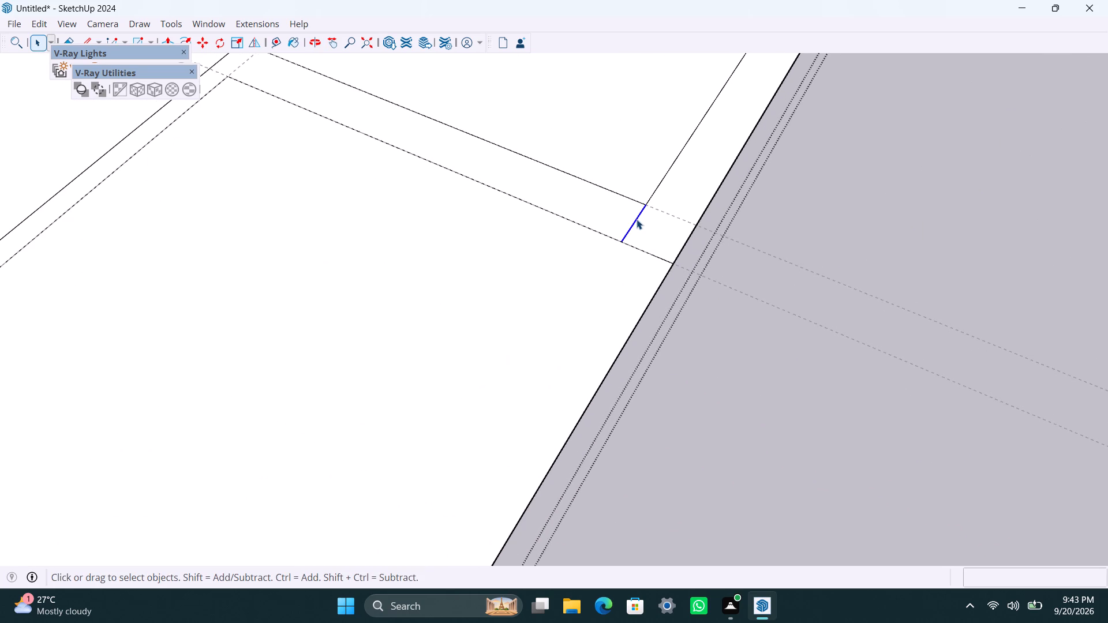
pyautogui.press('Delete')
pyautogui.scroll(-6, 420, 253)
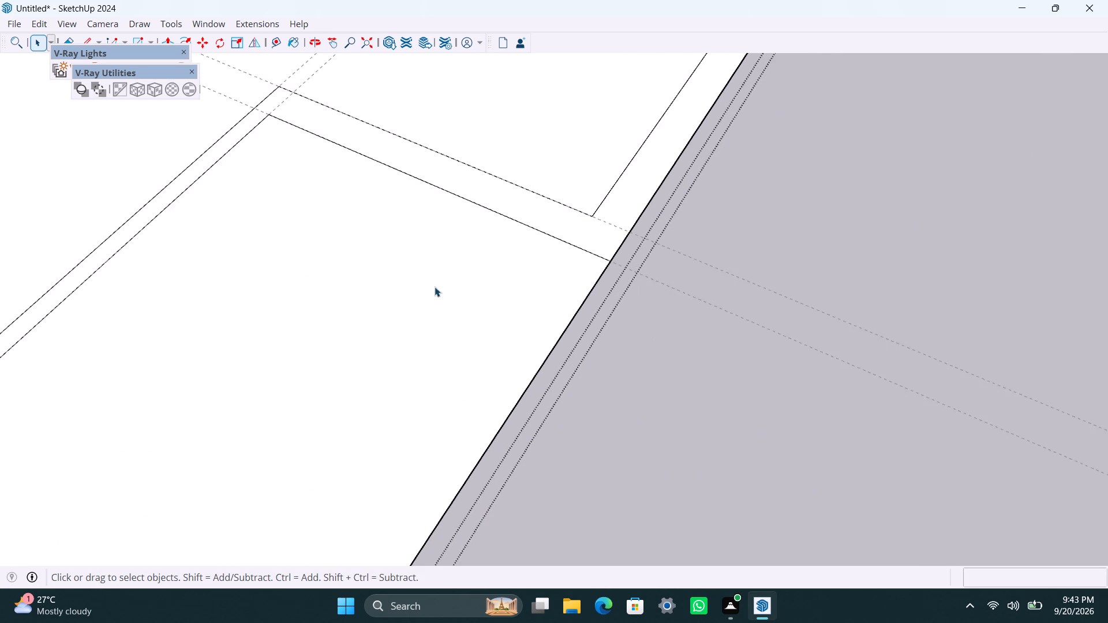
# Inside the footprint group, push/pull the continuous wall outline face up 10', leaving the floor and open corner area flat, and close the group.
pyautogui.scroll(-7, 435, 287)
pyautogui.moveTo(333, 341); pyautogui.dragTo(530, 330, button='middle')
pyautogui.scroll(-7, 376, 355)
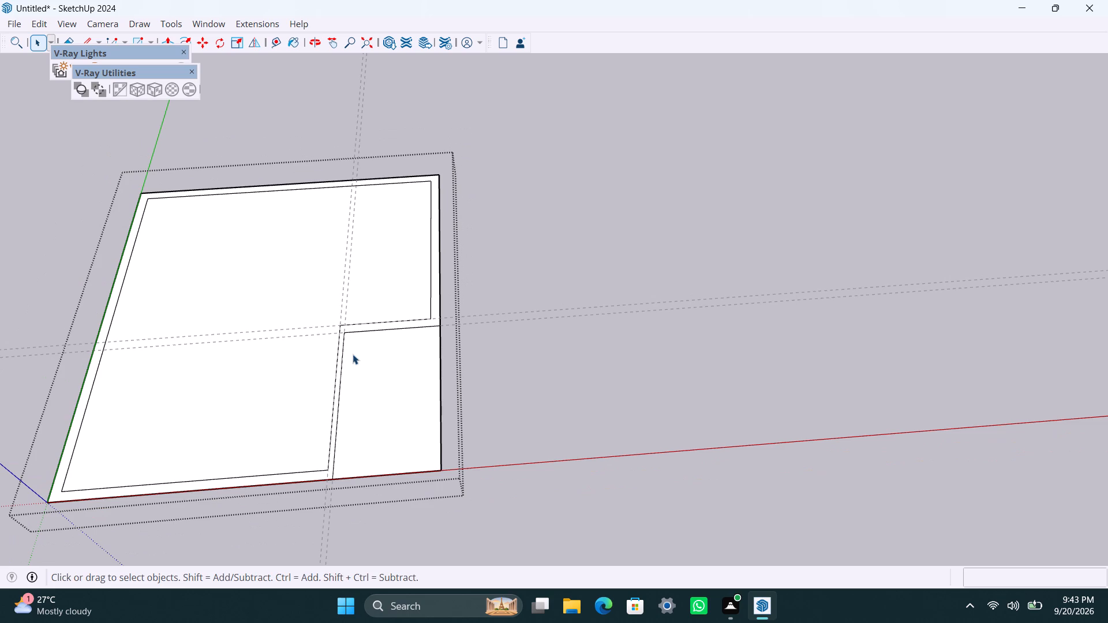
pyautogui.moveTo(353, 354); pyautogui.dragTo(462, 344, button='middle')
pyautogui.scroll(-3, 440, 346)
pyautogui.moveTo(425, 361); pyautogui.dragTo(604, 288, button='middle')
pyautogui.scroll(3, 587, 313)
pyautogui.moveTo(578, 333); pyautogui.dragTo(444, 335, button='middle')
pyautogui.click(714, 249)
pyautogui.scroll(3, 657, 288)
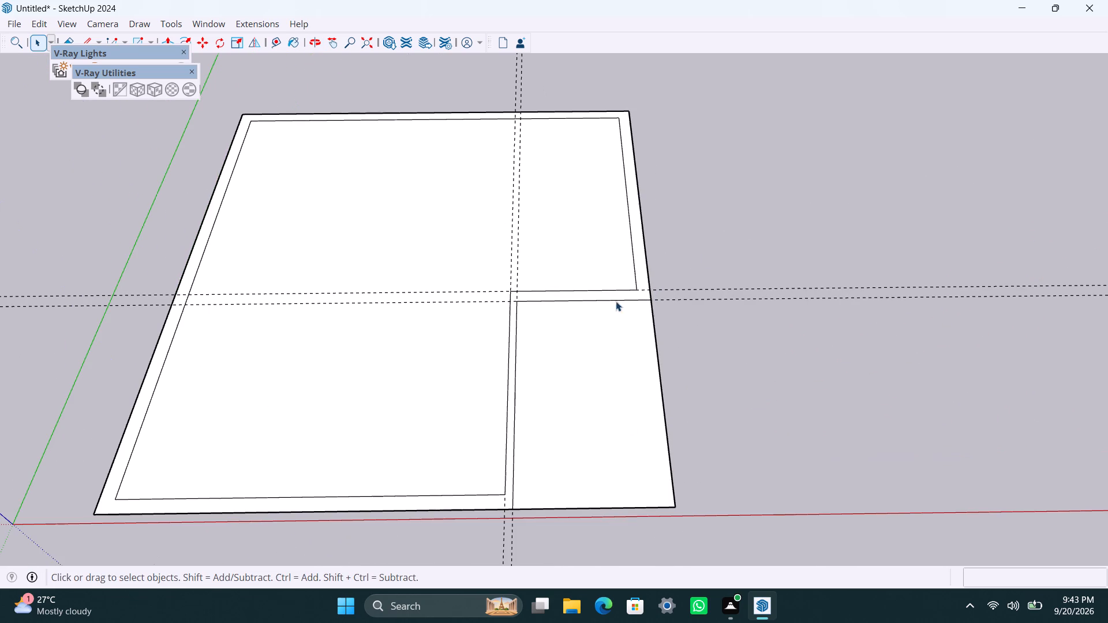
pyautogui.doubleClick(538, 294)
pyautogui.click(538, 294)
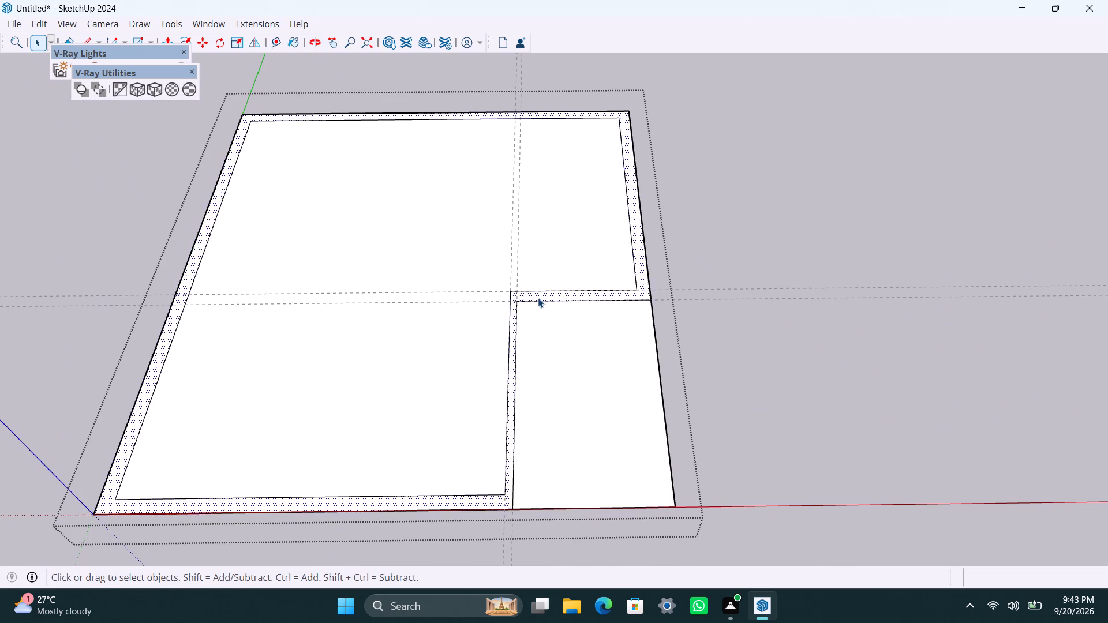
pyautogui.scroll(3, 538, 298)
pyautogui.scroll(-4, 538, 298)
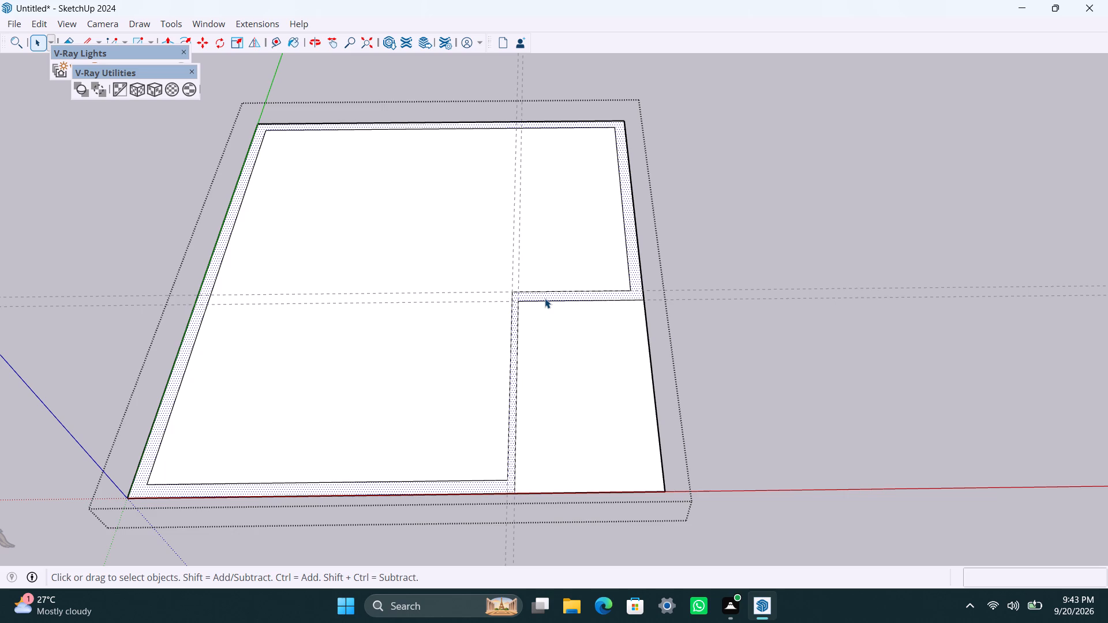
pyautogui.press('p')
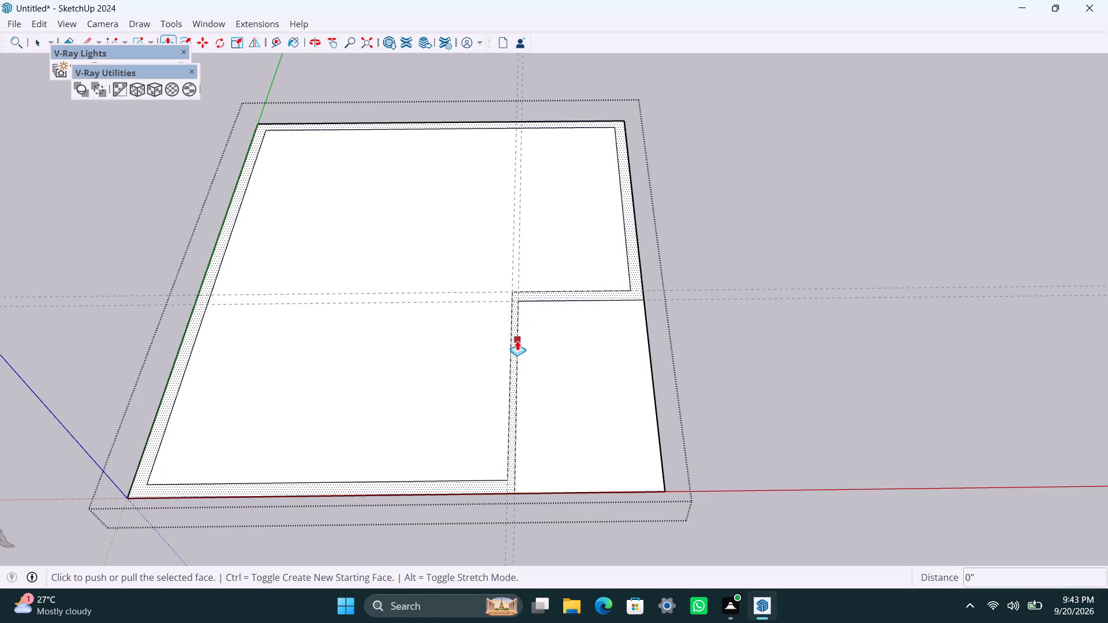
pyautogui.click(603, 292)
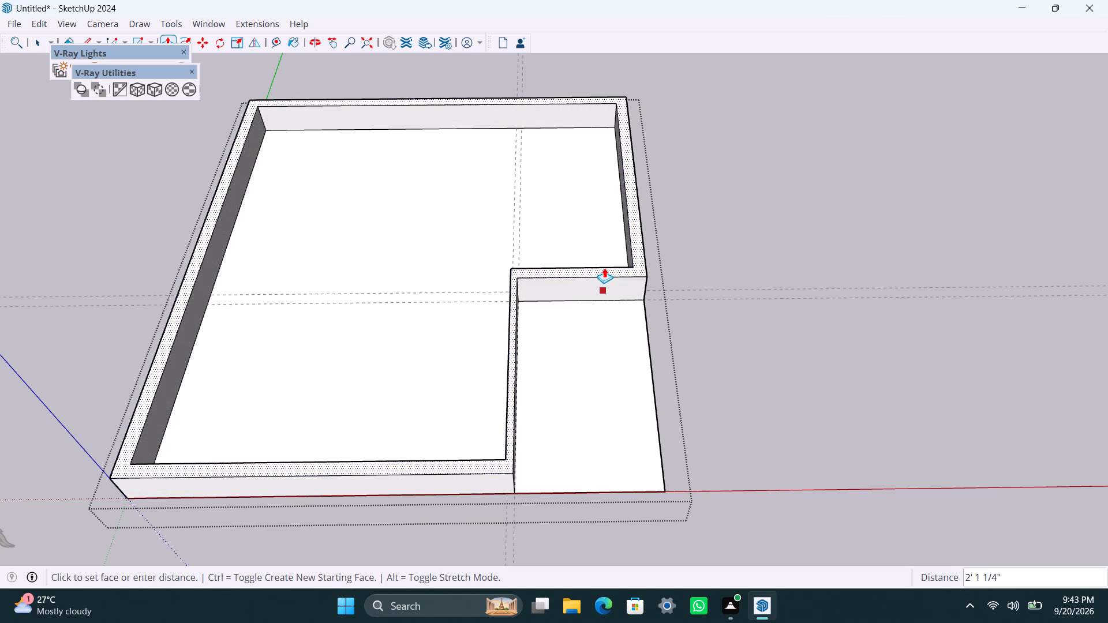
pyautogui.write("10'")
pyautogui.press('Return')
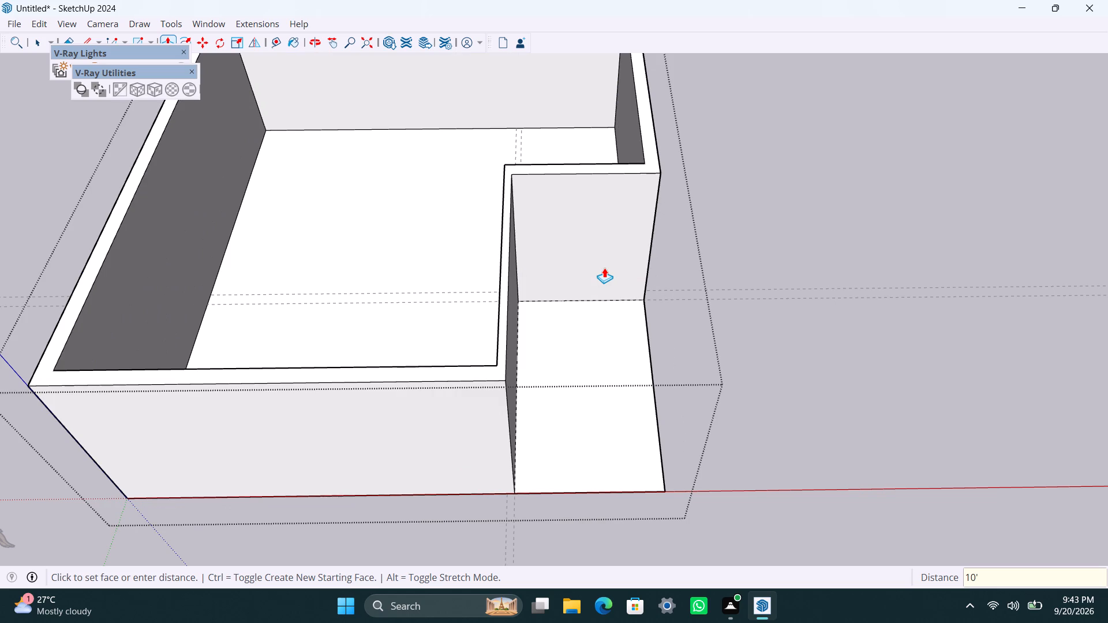
pyautogui.press('space')
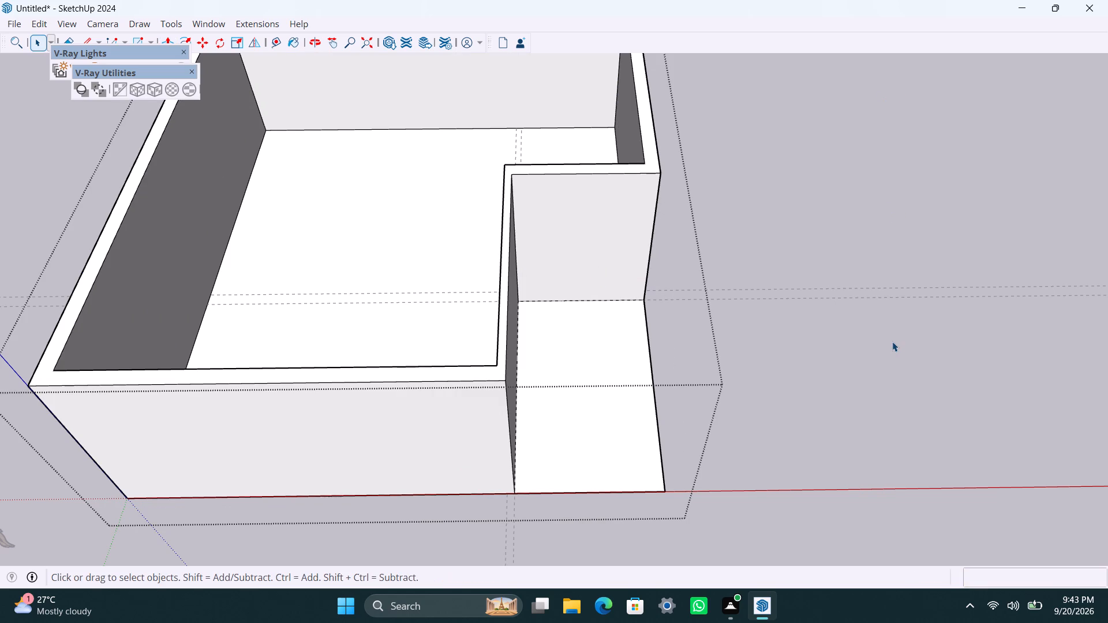
pyautogui.scroll(-3, 817, 344)
pyautogui.click(810, 258)
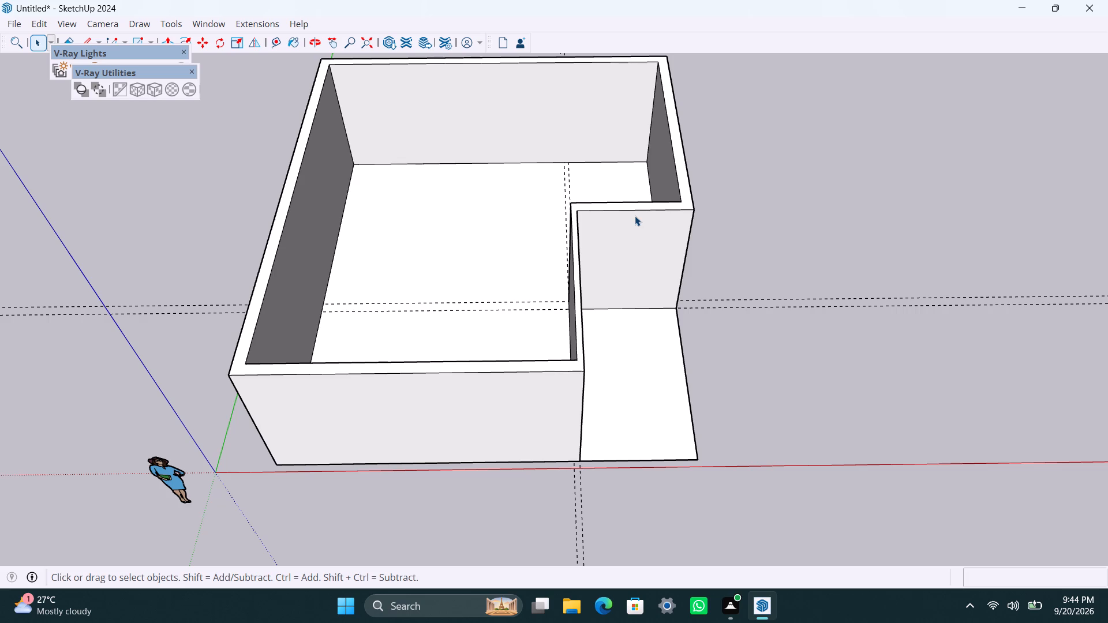
# Delete all the dashed guide lines in the model.
pyautogui.click(40, 24)
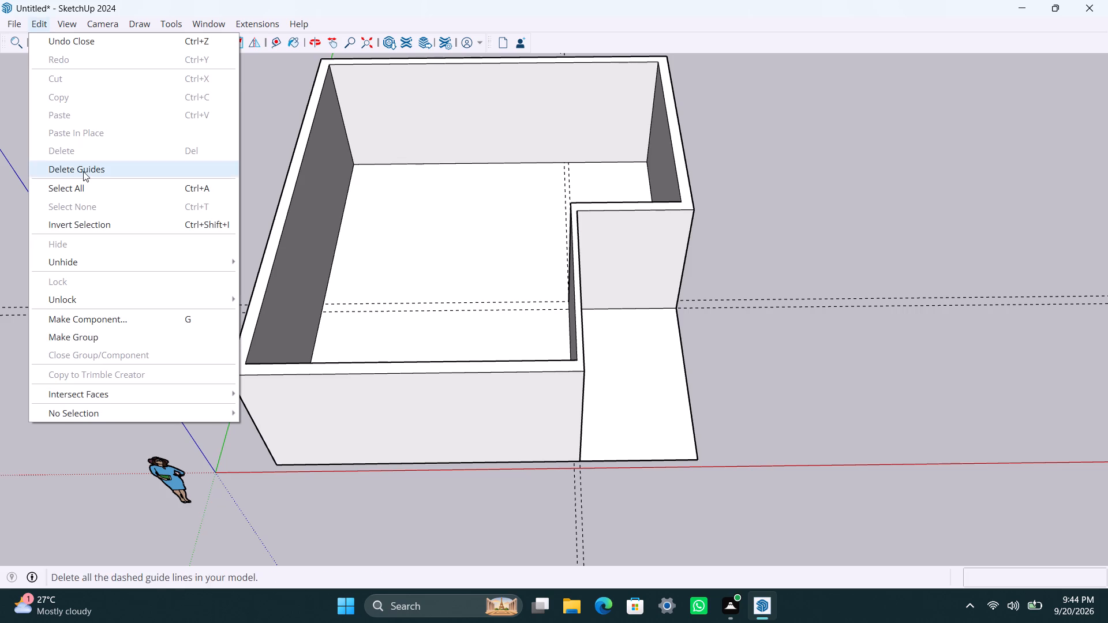
pyautogui.click(84, 172)
pyautogui.scroll(-3, 328, 366)
pyautogui.scroll(2, 348, 347)
pyautogui.scroll(-4, 410, 301)
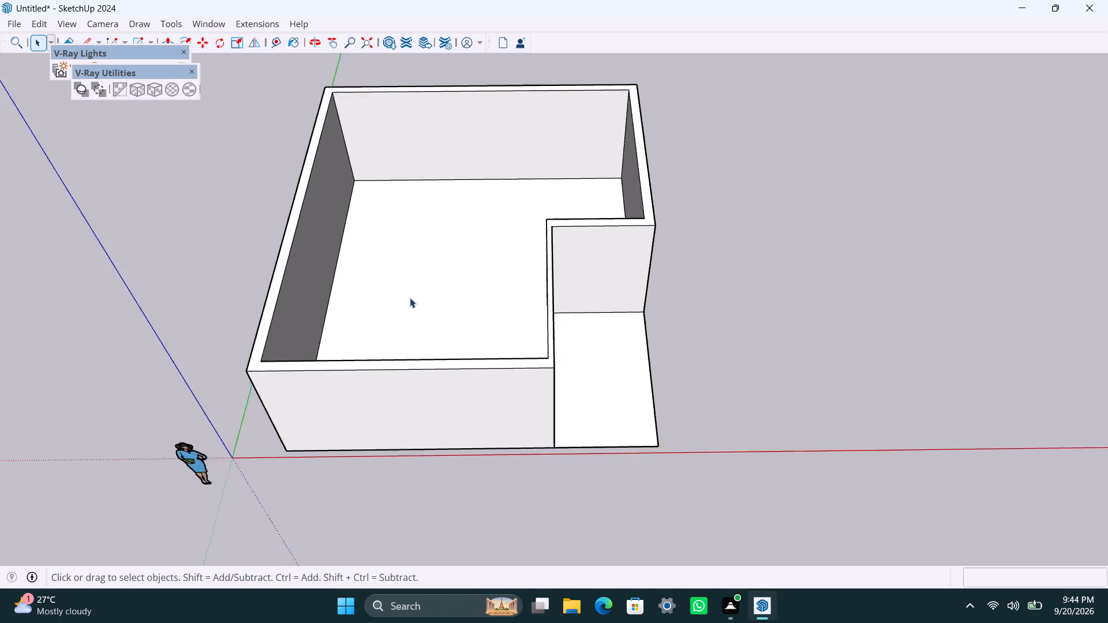
pyautogui.scroll(1, 411, 310)
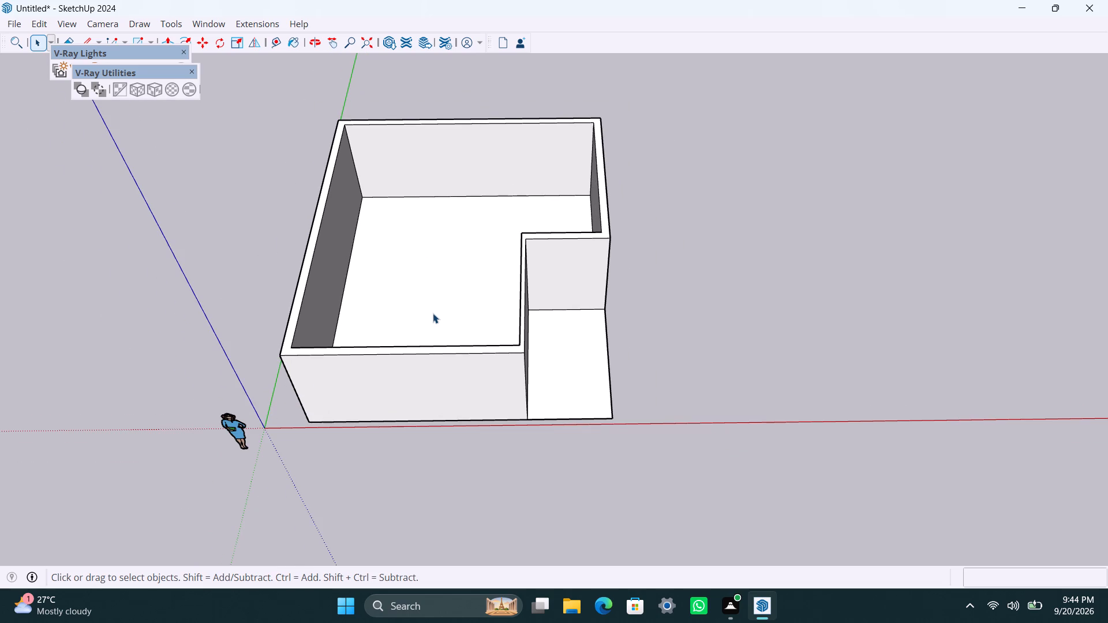
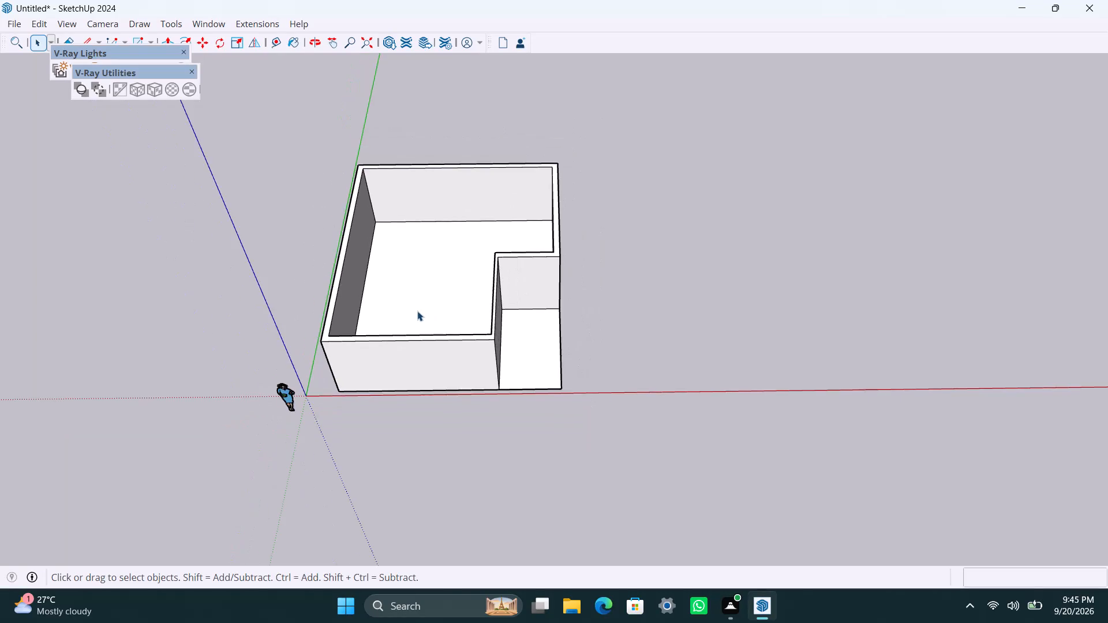
# Open the building group, select its geometry and floor face to check them, and close the group.
pyautogui.scroll(3, 417, 311)
pyautogui.tripleClick(396, 277)
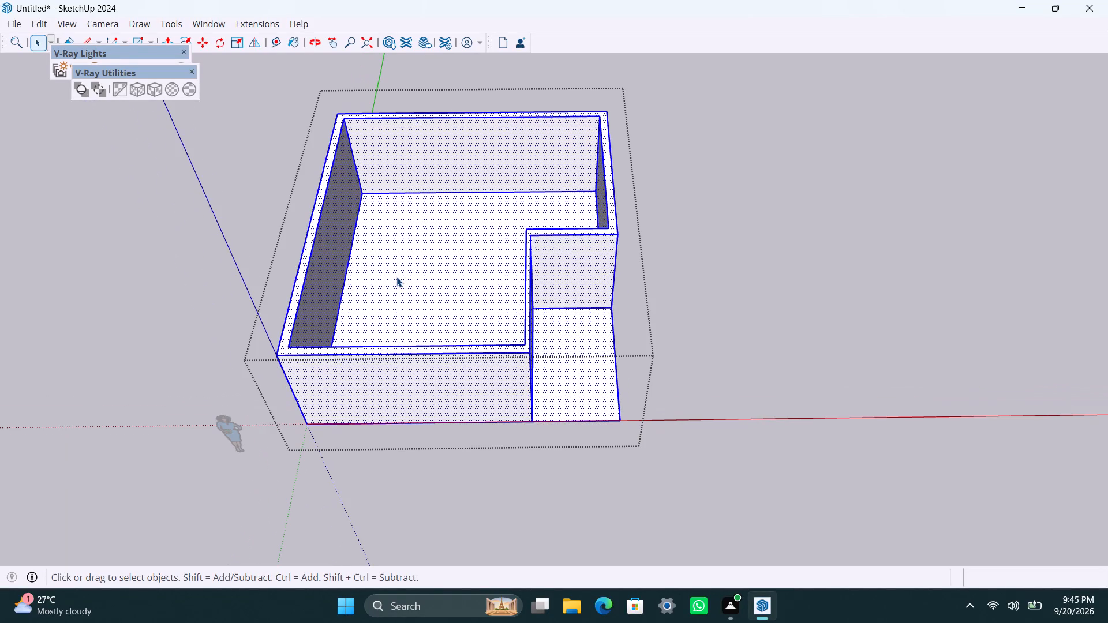
pyautogui.click(413, 277)
pyautogui.click(545, 320)
pyautogui.click(447, 308)
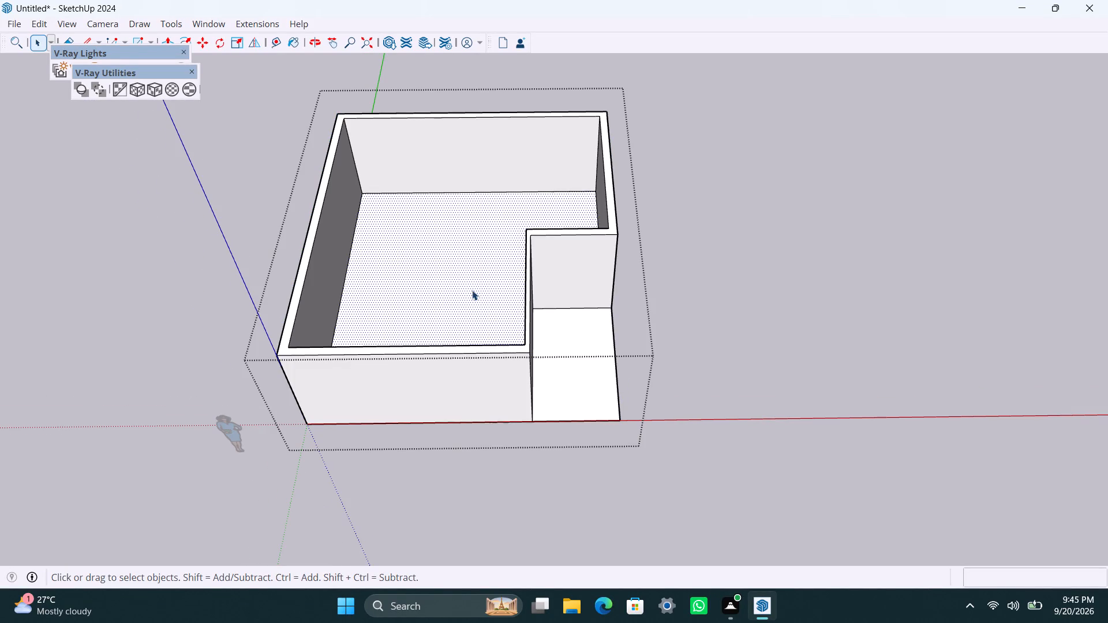
pyautogui.scroll(-3, 473, 290)
pyautogui.moveTo(681, 232); pyautogui.dragTo(676, 235)
# Examine the raised walls, the open corner area and the inner wall corner from several angles.
pyautogui.moveTo(487, 321); pyautogui.dragTo(450, 246, button='middle')
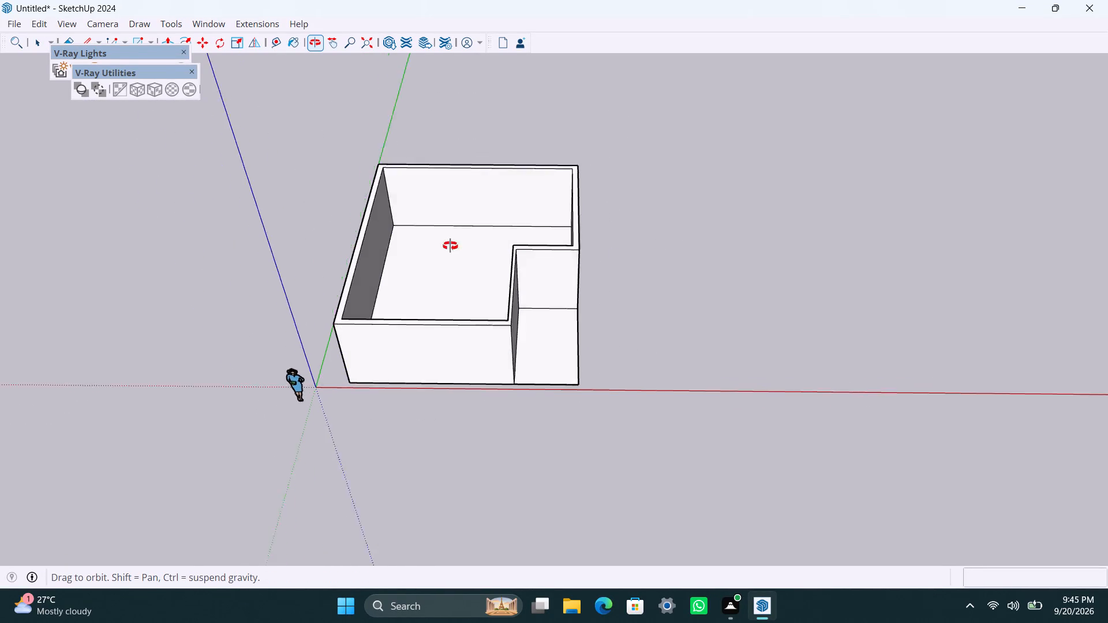
pyautogui.moveTo(450, 246); pyautogui.dragTo(279, 252, button='middle')
pyautogui.scroll(2, 582, 227)
pyautogui.scroll(-3, 504, 213)
pyautogui.moveTo(429, 261); pyautogui.dragTo(683, 332, button='middle')
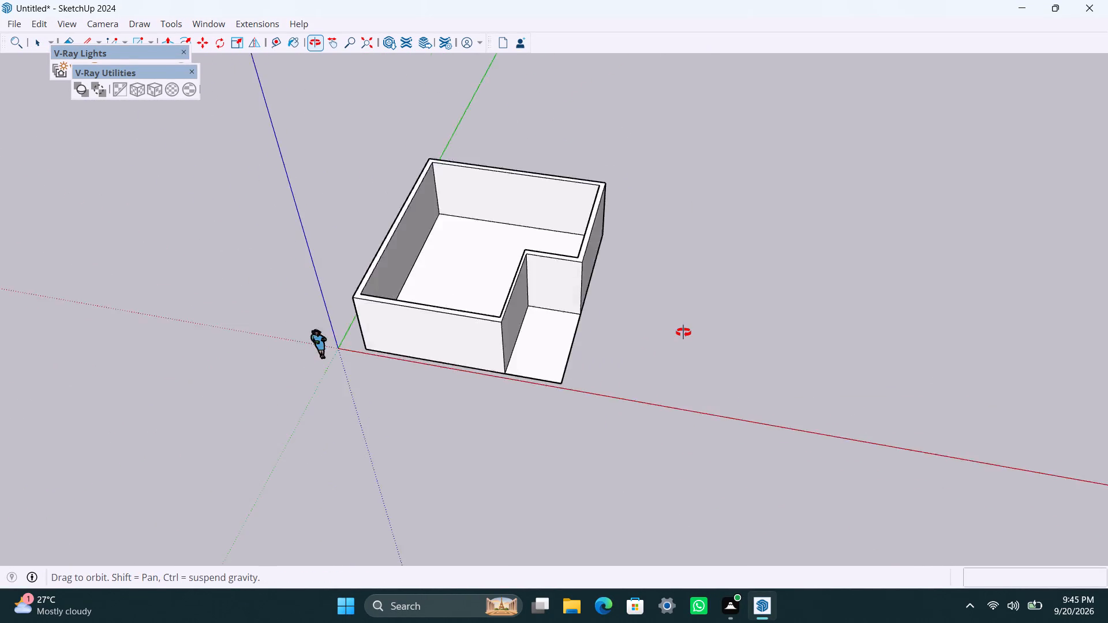
pyautogui.moveTo(683, 332); pyautogui.dragTo(682, 333, button='middle')
pyautogui.scroll(3, 463, 337)
pyautogui.moveTo(563, 201); pyautogui.dragTo(369, 252, button='middle')
pyautogui.scroll(-4, 398, 210)
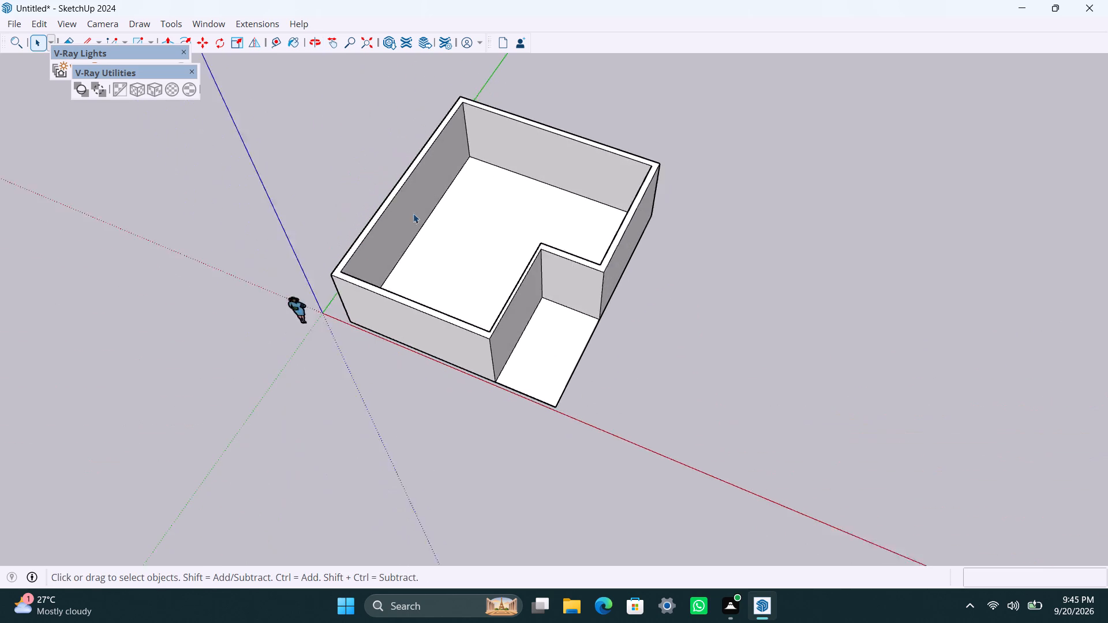
pyautogui.scroll(2, 465, 223)
pyautogui.moveTo(464, 220); pyautogui.dragTo(396, 212, button='middle')
pyautogui.scroll(-4, 411, 185)
pyautogui.click(715, 185)
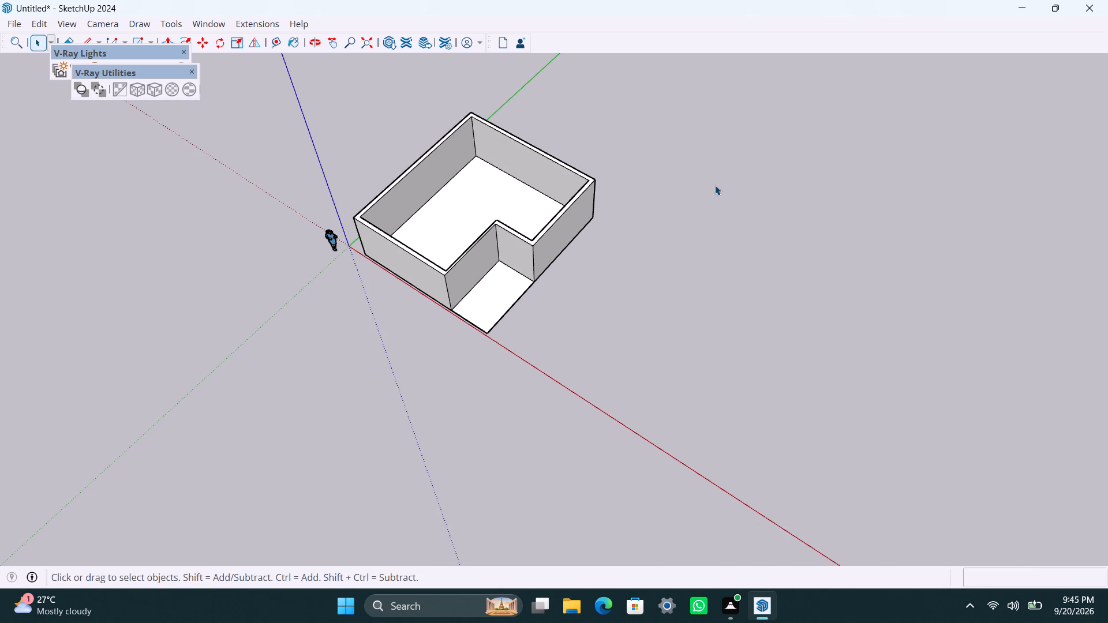
pyautogui.scroll(-3, 459, 233)
pyautogui.scroll(5, 494, 262)
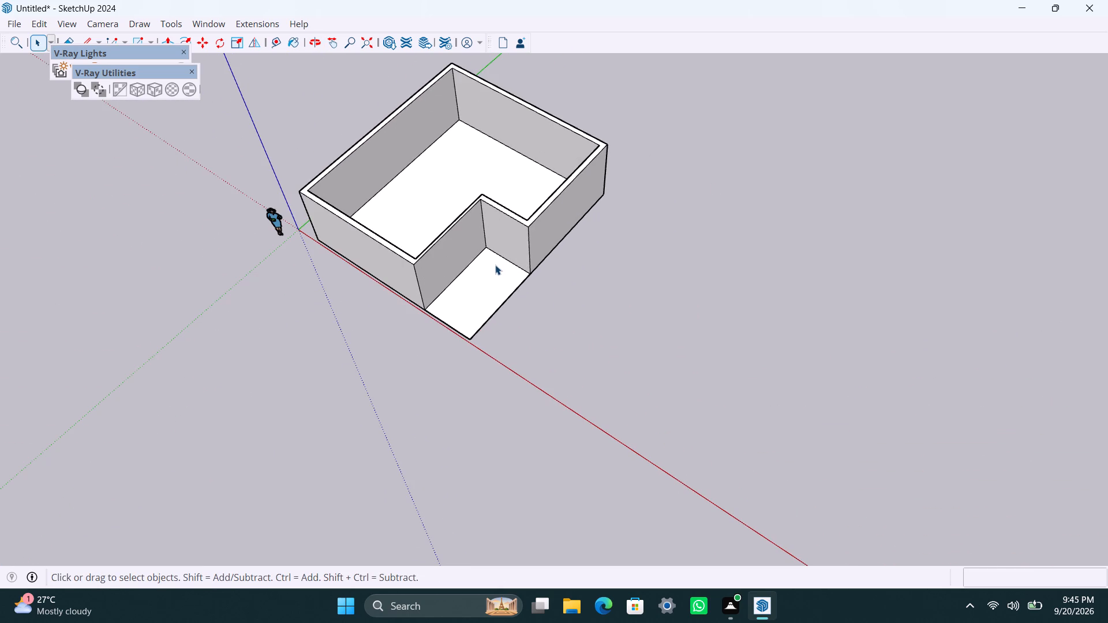
pyautogui.scroll(3, 495, 265)
pyautogui.scroll(-3, 457, 239)
pyautogui.keyDown('shift'); pyautogui.moveTo(449, 255); pyautogui.dragTo(512, 436, button='middle'); pyautogui.keyUp('shift')
pyautogui.scroll(4, 510, 420)
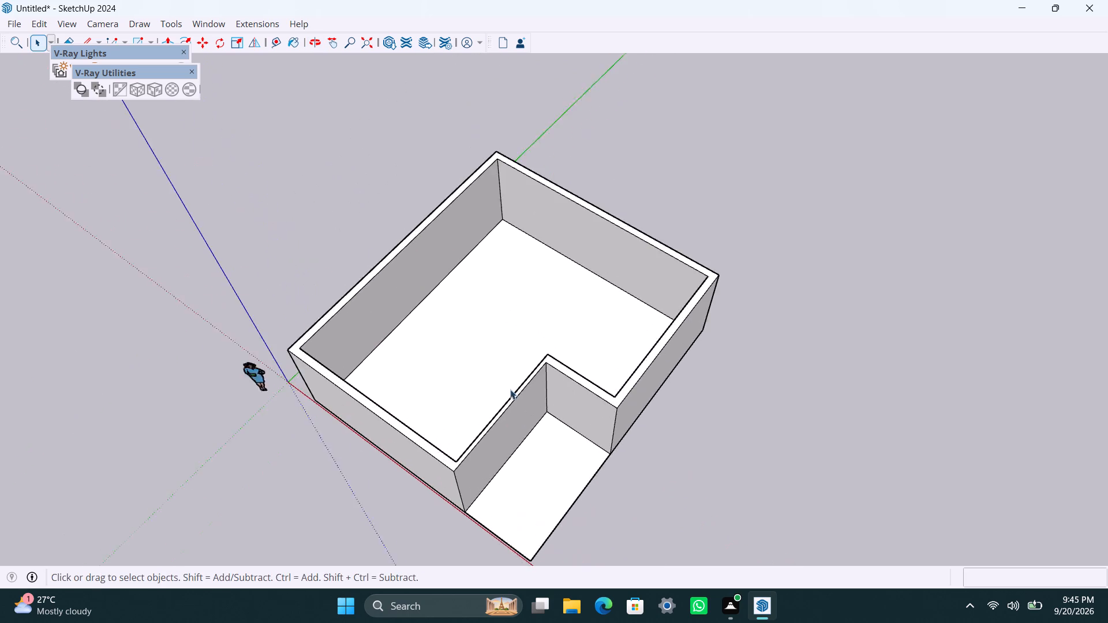
pyautogui.moveTo(511, 389); pyautogui.dragTo(500, 297, button='middle')
pyautogui.scroll(2, 501, 351)
pyautogui.scroll(-4, 508, 363)
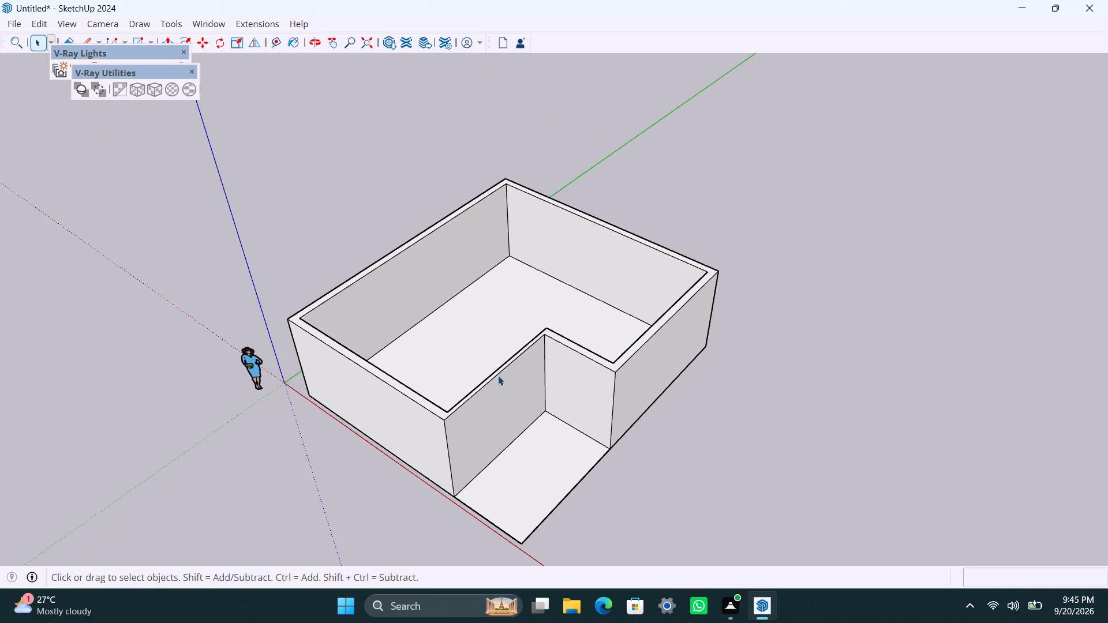
pyautogui.scroll(2, 498, 376)
pyautogui.scroll(-3, 498, 376)
pyautogui.scroll(2, 489, 359)
pyautogui.moveTo(481, 344); pyautogui.dragTo(483, 310, button='middle')
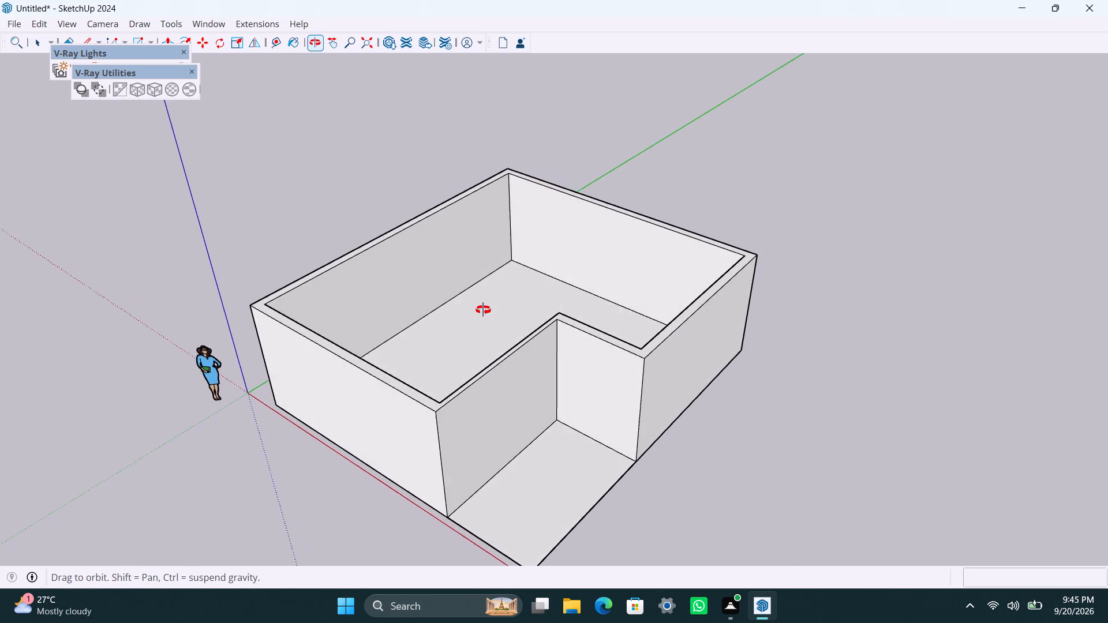
pyautogui.moveTo(483, 310); pyautogui.dragTo(482, 296, button='middle')
pyautogui.scroll(-3, 481, 286)
pyautogui.scroll(3, 471, 316)
pyautogui.moveTo(482, 282); pyautogui.dragTo(483, 283, button='middle')
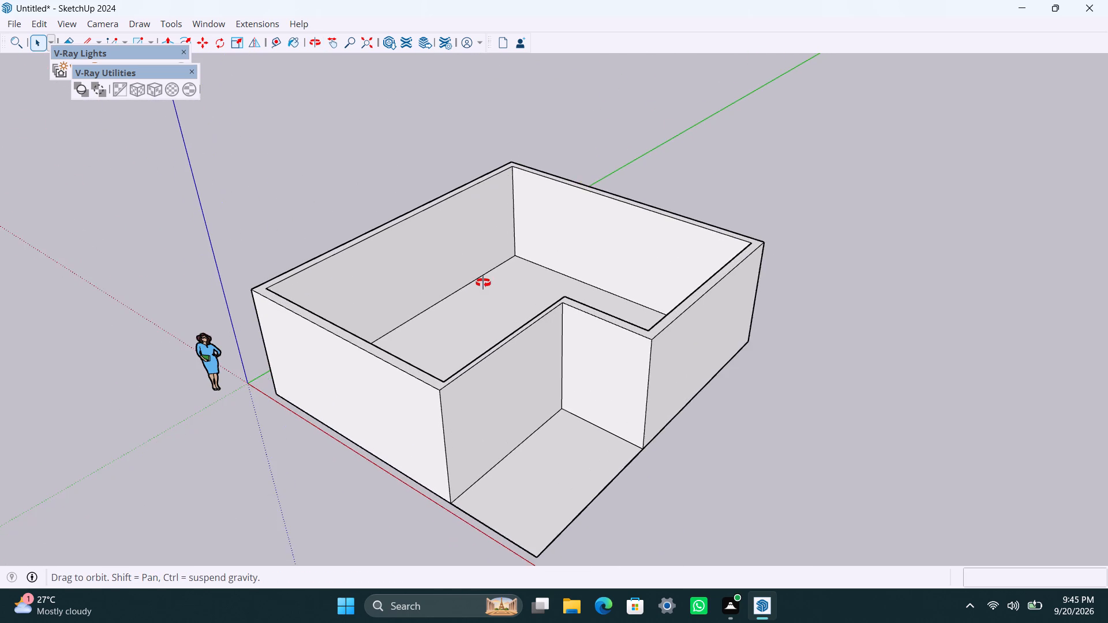
pyautogui.moveTo(483, 283); pyautogui.dragTo(466, 350, button='middle')
pyautogui.scroll(4, 530, 245)
pyautogui.scroll(-2, 509, 217)
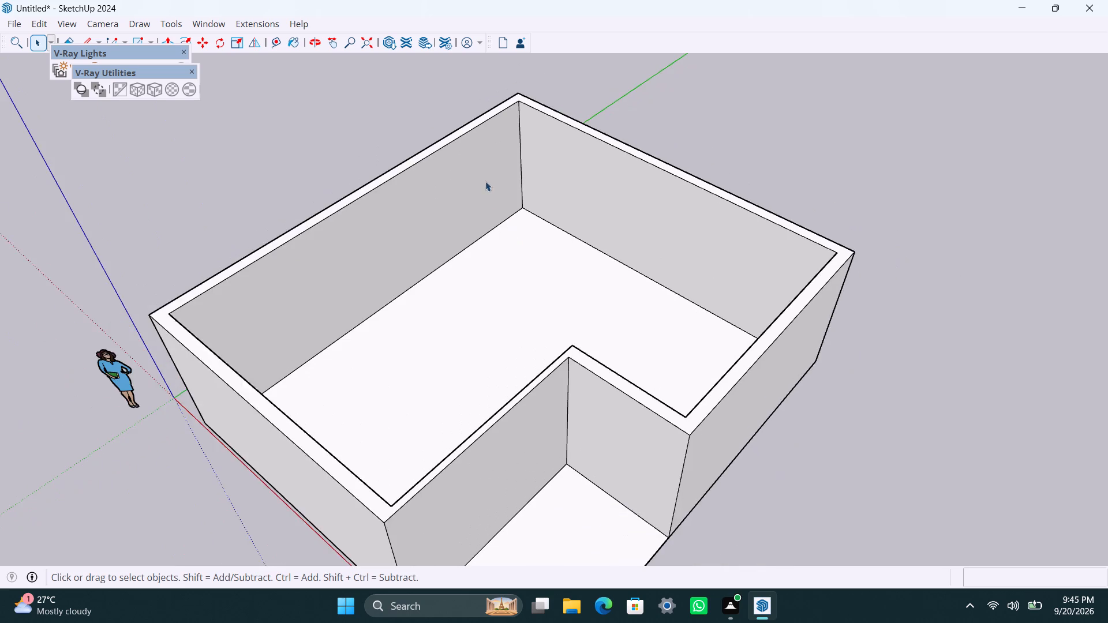
pyautogui.scroll(4, 486, 183)
pyautogui.scroll(2, 534, 176)
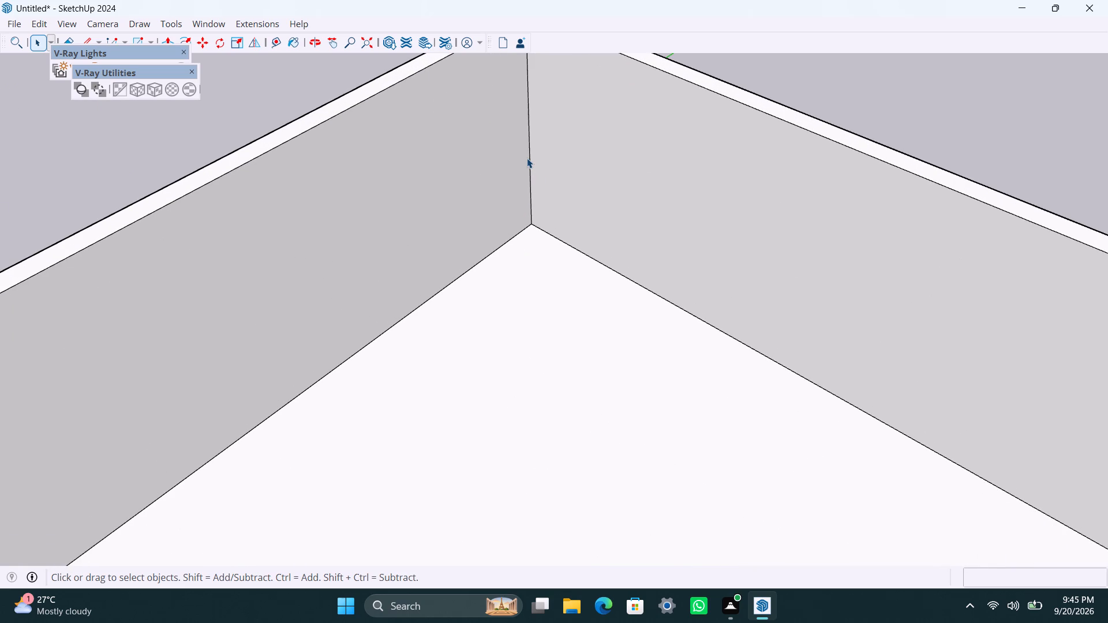
pyautogui.scroll(-4, 527, 158)
pyautogui.scroll(-4, 498, 200)
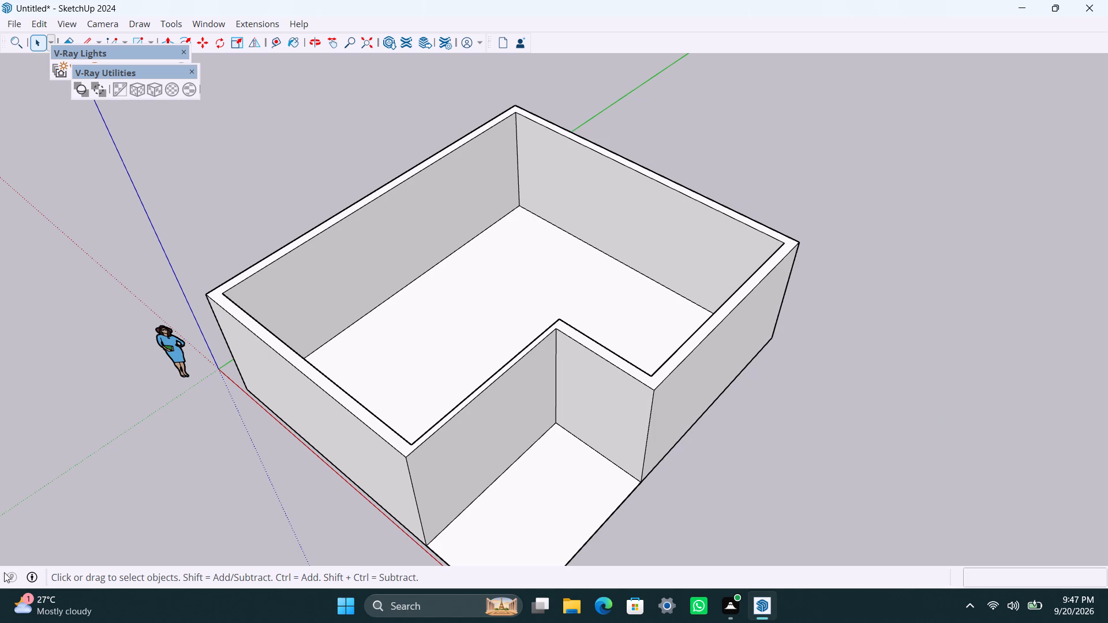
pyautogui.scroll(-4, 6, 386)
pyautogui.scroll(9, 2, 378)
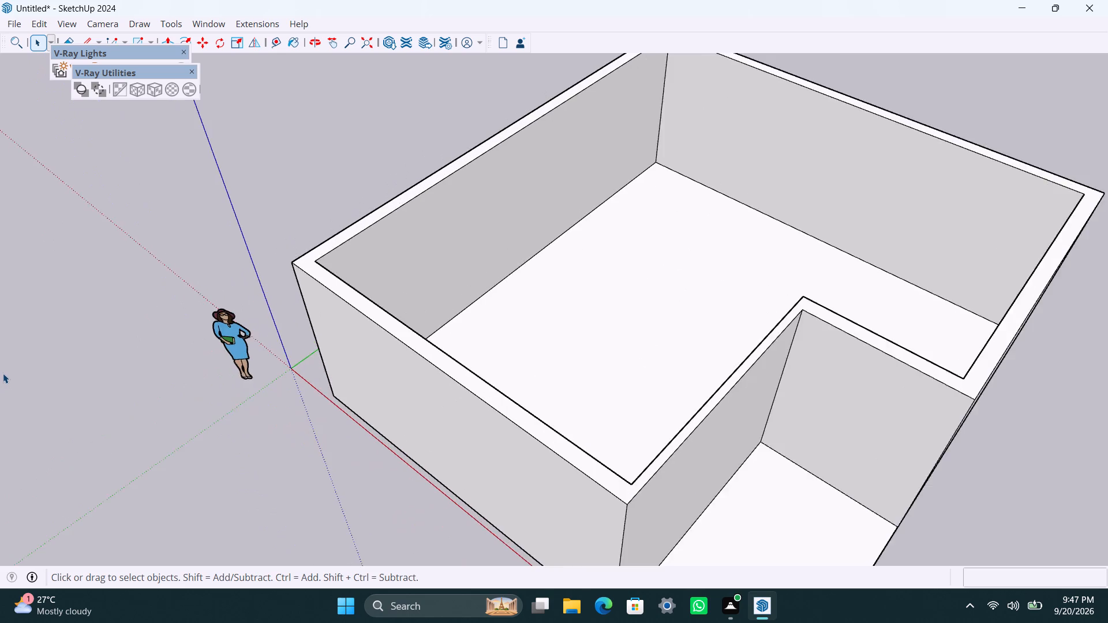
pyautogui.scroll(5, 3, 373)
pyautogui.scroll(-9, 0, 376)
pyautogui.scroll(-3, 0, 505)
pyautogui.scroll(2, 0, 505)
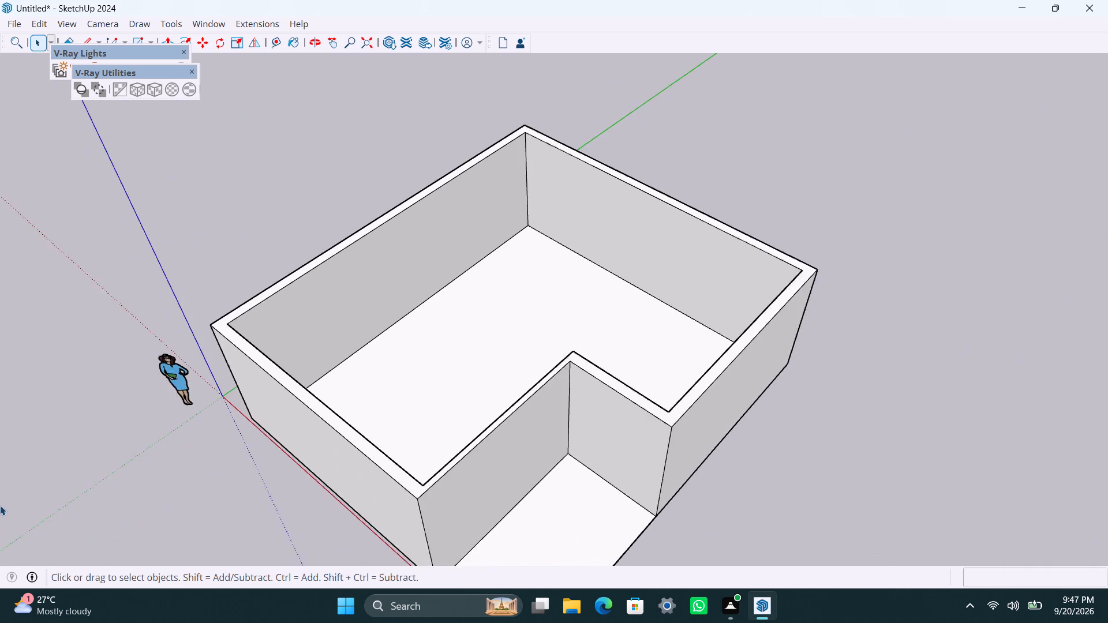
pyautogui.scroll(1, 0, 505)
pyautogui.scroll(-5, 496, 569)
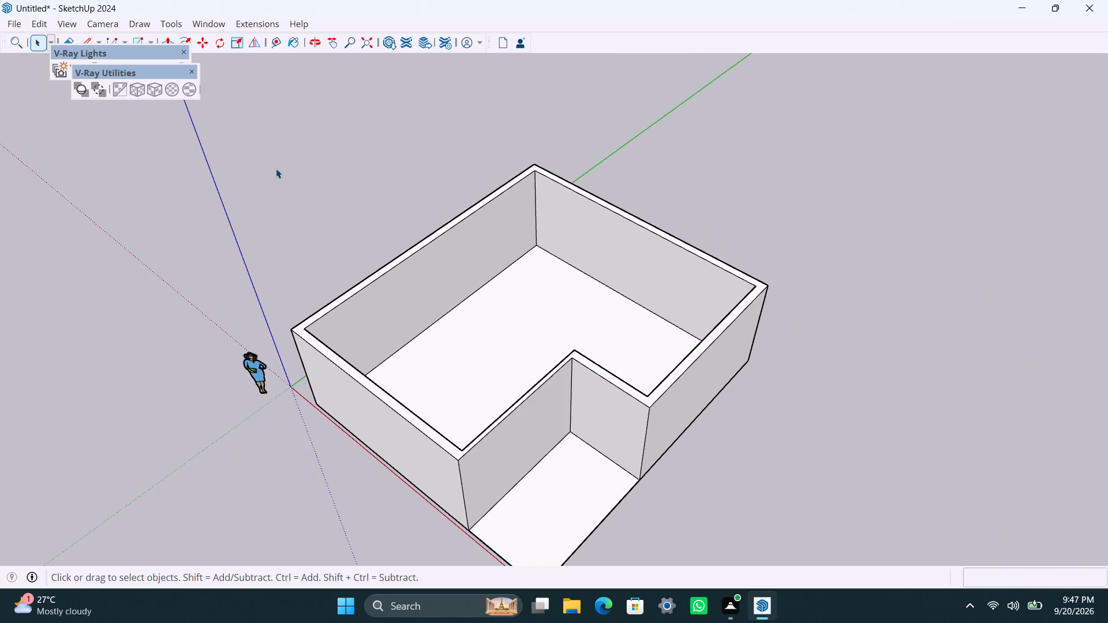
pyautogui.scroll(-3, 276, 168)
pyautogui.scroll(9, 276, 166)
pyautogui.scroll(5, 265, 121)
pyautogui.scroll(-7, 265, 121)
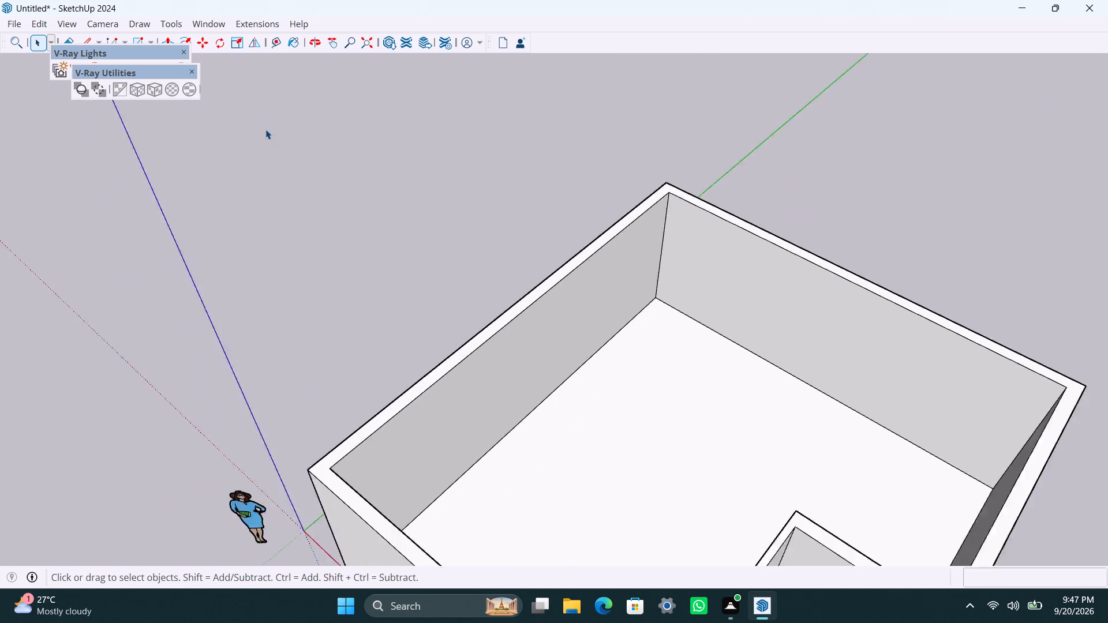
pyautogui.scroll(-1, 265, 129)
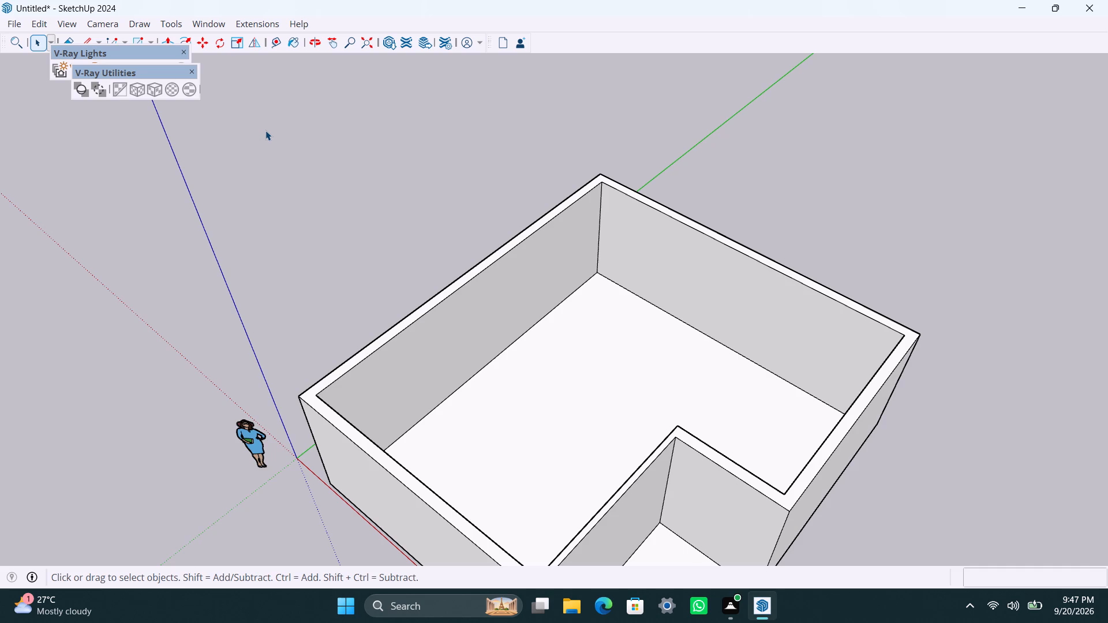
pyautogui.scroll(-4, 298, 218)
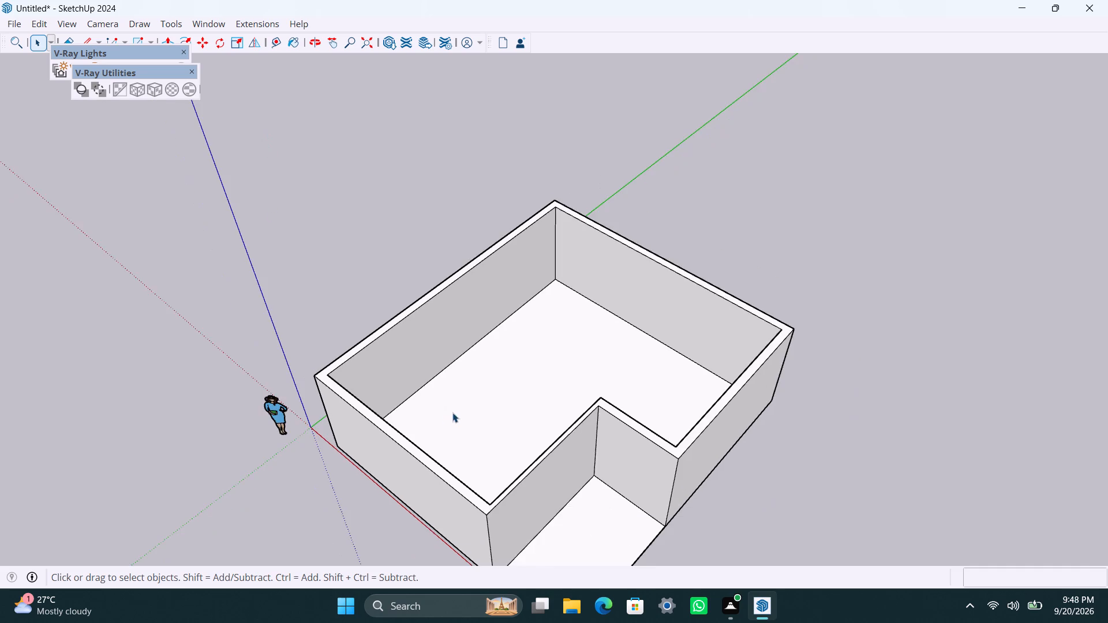
# Inspect the whole building from different sides, from underneath and from above.
pyautogui.scroll(-4, 452, 412)
pyautogui.moveTo(1028, 303); pyautogui.dragTo(747, 212, button='middle')
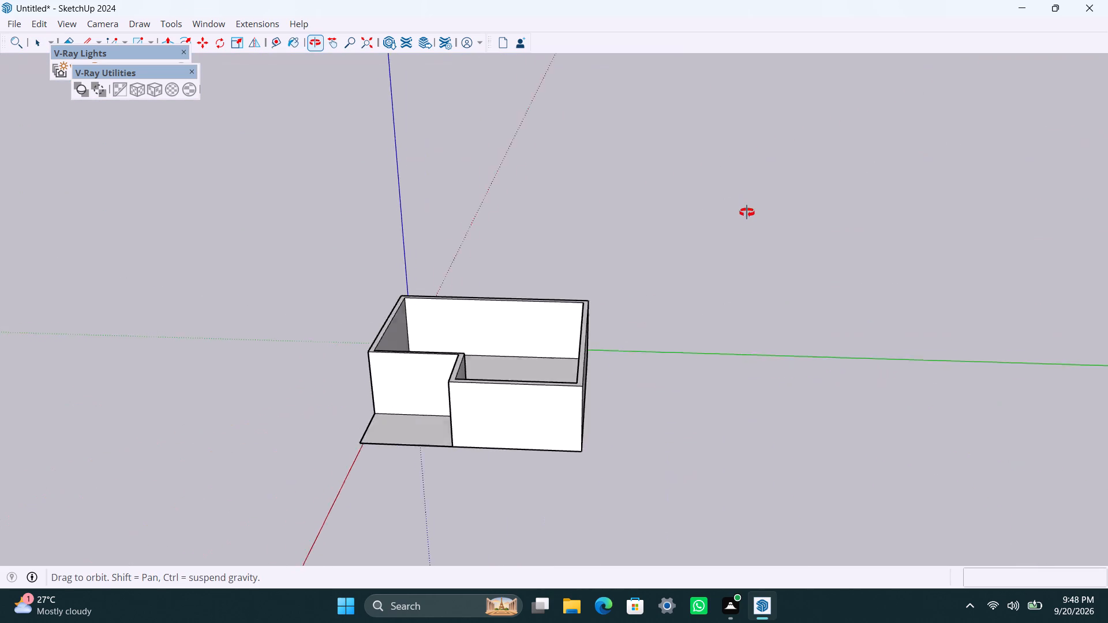
pyautogui.moveTo(747, 212); pyautogui.dragTo(740, 189, button='middle')
pyautogui.scroll(-4, 455, 376)
pyautogui.moveTo(443, 358); pyautogui.dragTo(623, 401, button='middle')
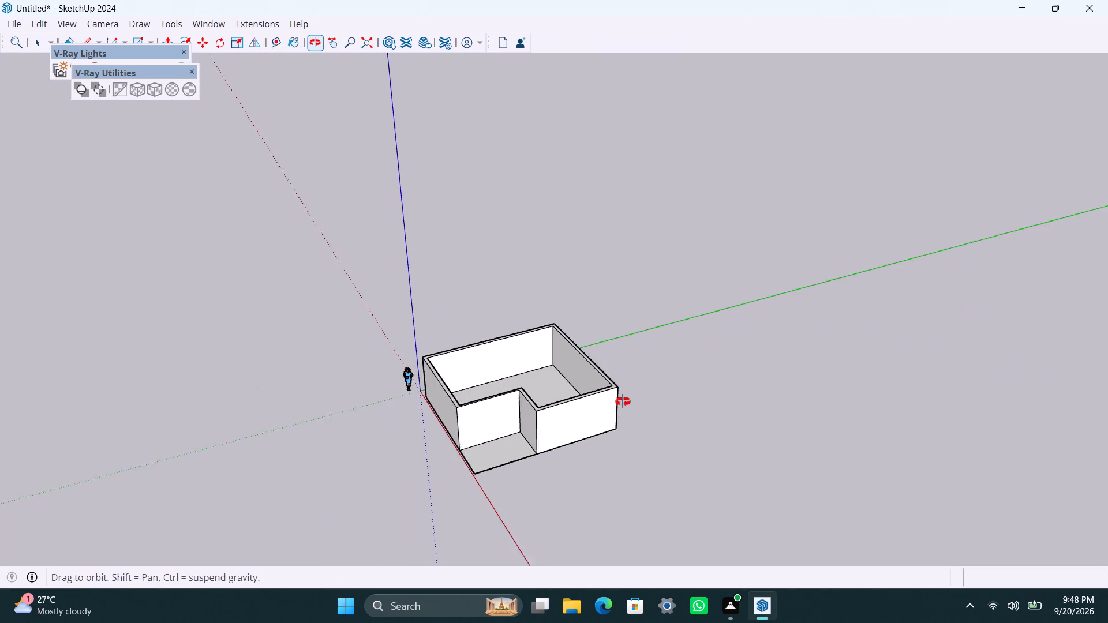
pyautogui.moveTo(623, 401); pyautogui.dragTo(623, 401, button='middle')
pyautogui.scroll(8, 437, 395)
pyautogui.moveTo(471, 419); pyautogui.dragTo(599, 355, button='middle')
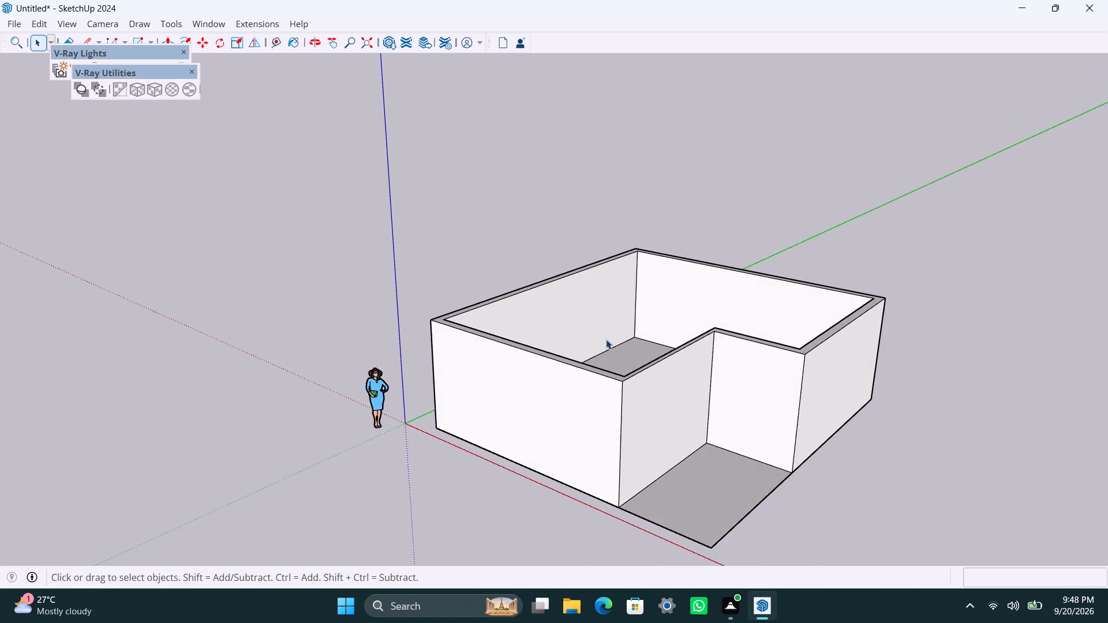
pyautogui.scroll(-4, 656, 432)
pyautogui.scroll(5, 661, 443)
pyautogui.moveTo(676, 471); pyautogui.dragTo(548, 115, button='middle')
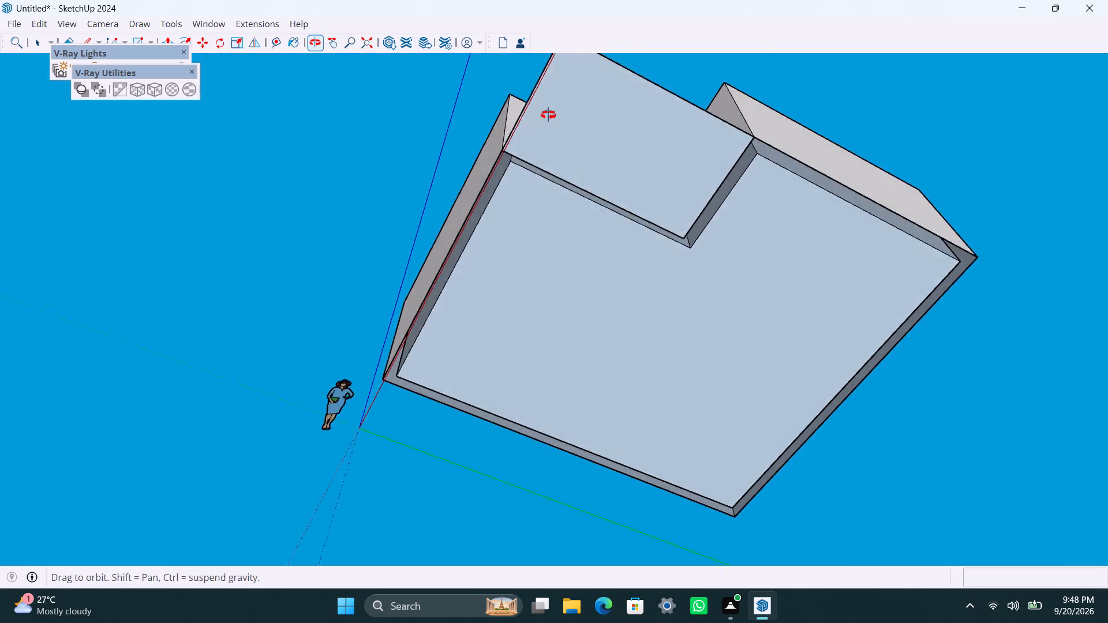
pyautogui.moveTo(548, 115); pyautogui.dragTo(569, 375, button='middle')
pyautogui.scroll(-5, 569, 375)
pyautogui.moveTo(584, 386); pyautogui.dragTo(472, 505, button='middle')
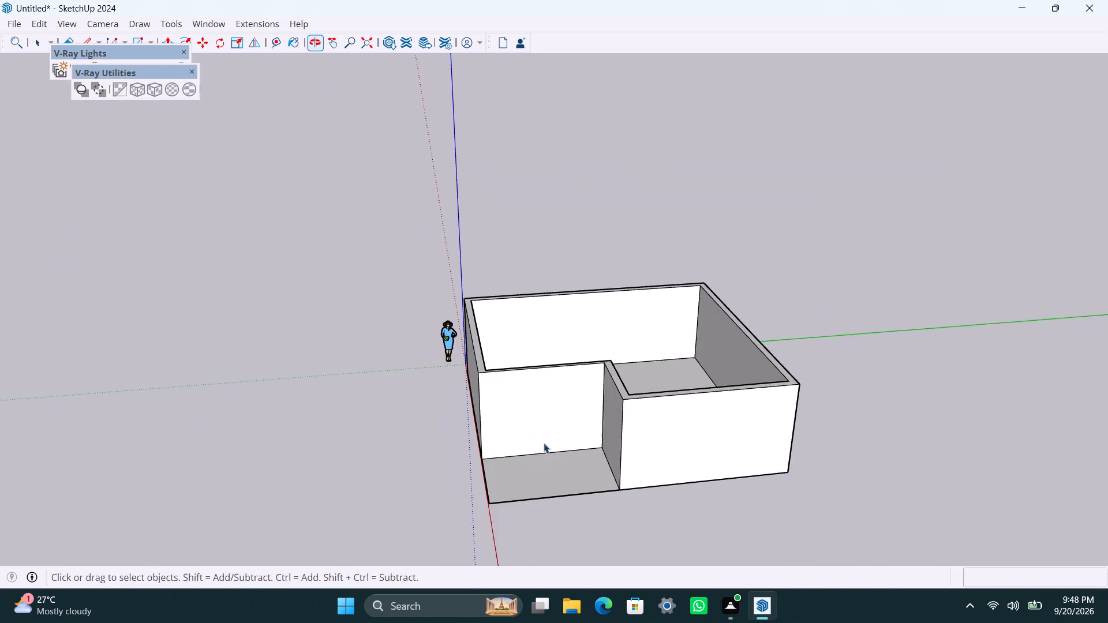
pyautogui.scroll(3, 546, 432)
pyautogui.moveTo(583, 360); pyautogui.dragTo(450, 607, button='middle')
pyautogui.scroll(-4, 526, 399)
pyautogui.moveTo(525, 412); pyautogui.dragTo(586, 438, button='middle')
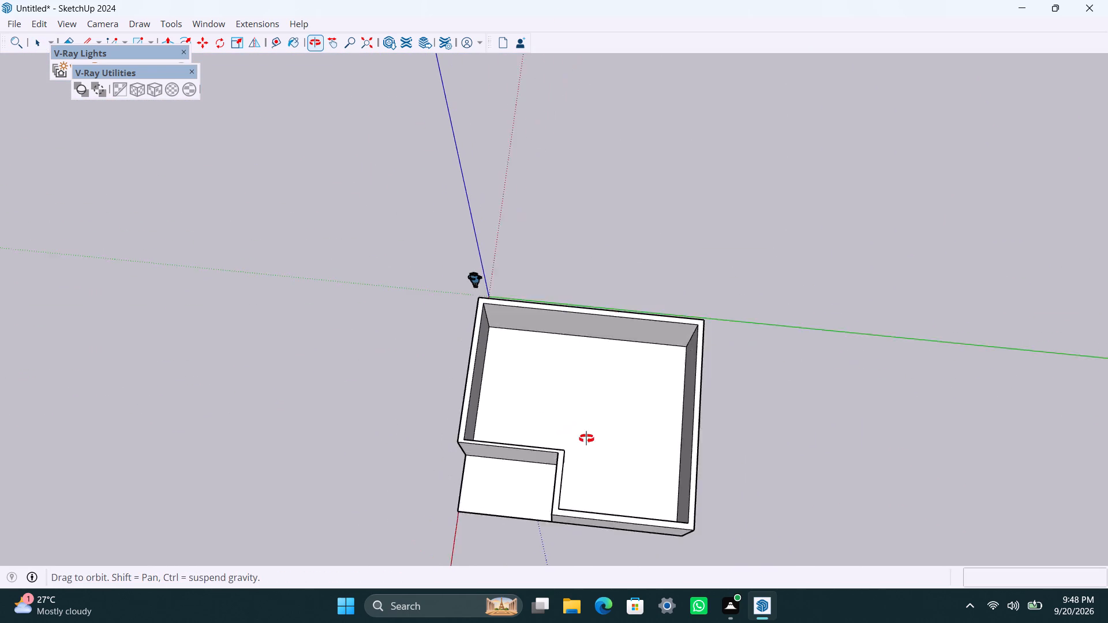
pyautogui.moveTo(586, 438); pyautogui.dragTo(1028, 400, button='middle')
pyautogui.scroll(5, 695, 307)
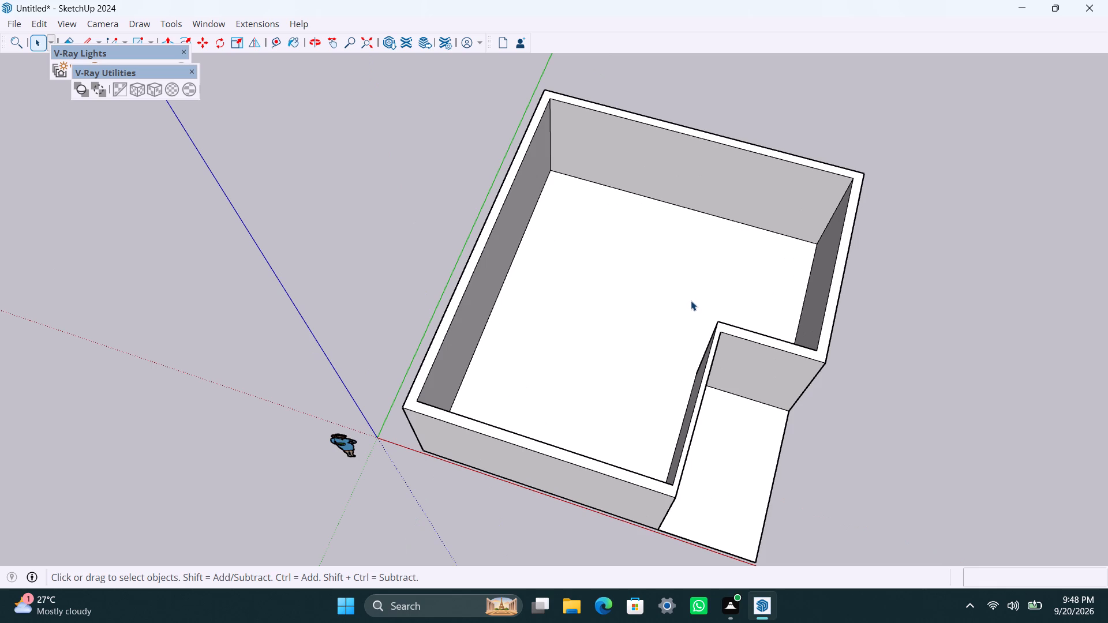
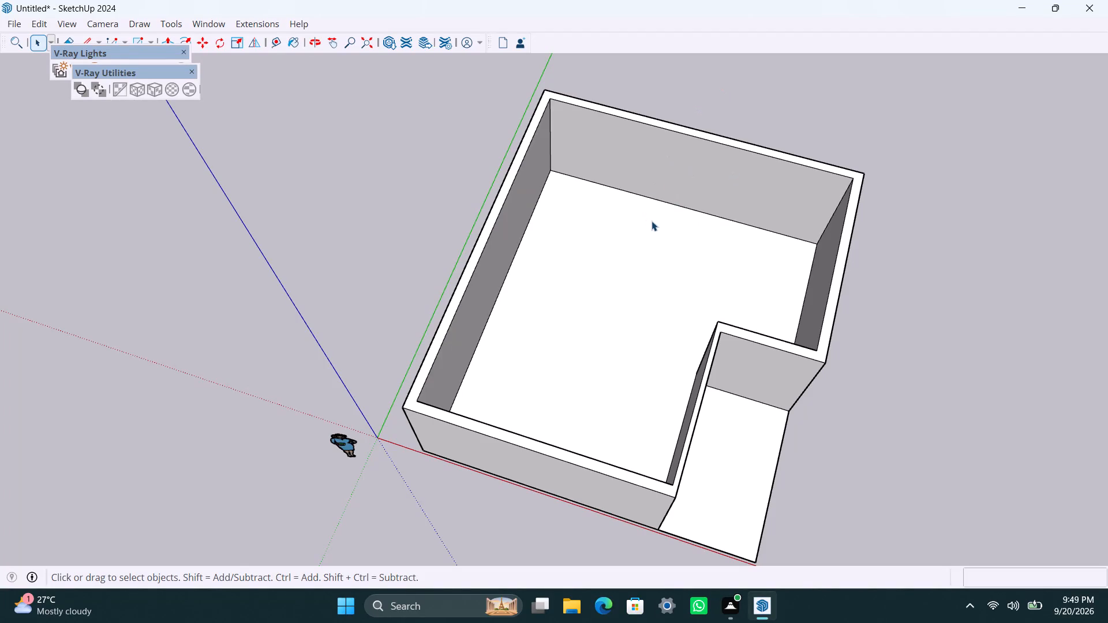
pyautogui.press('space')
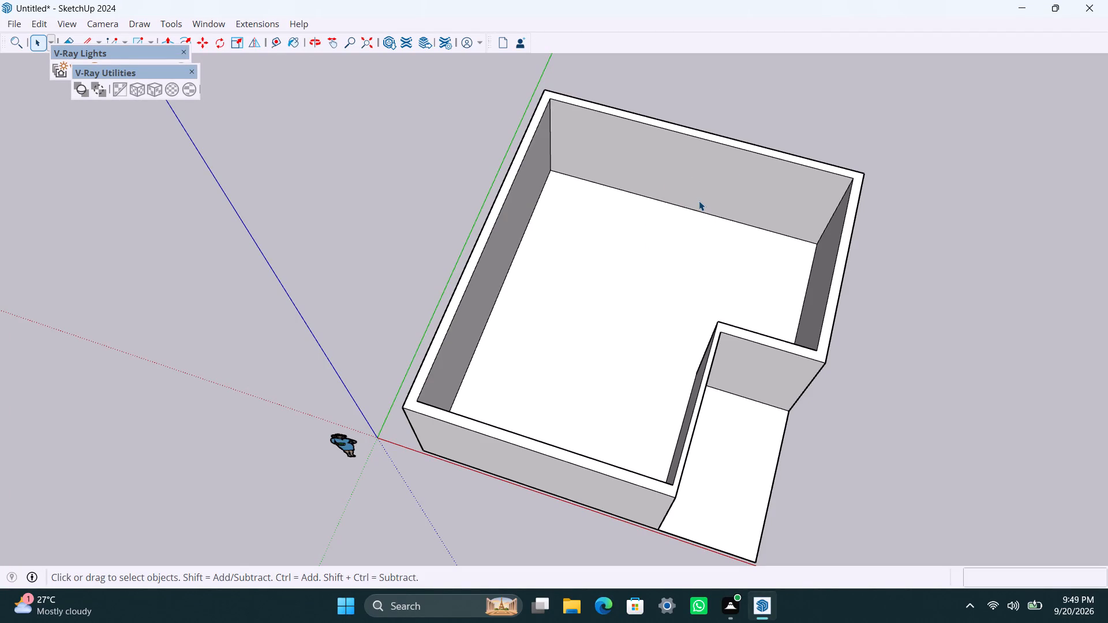
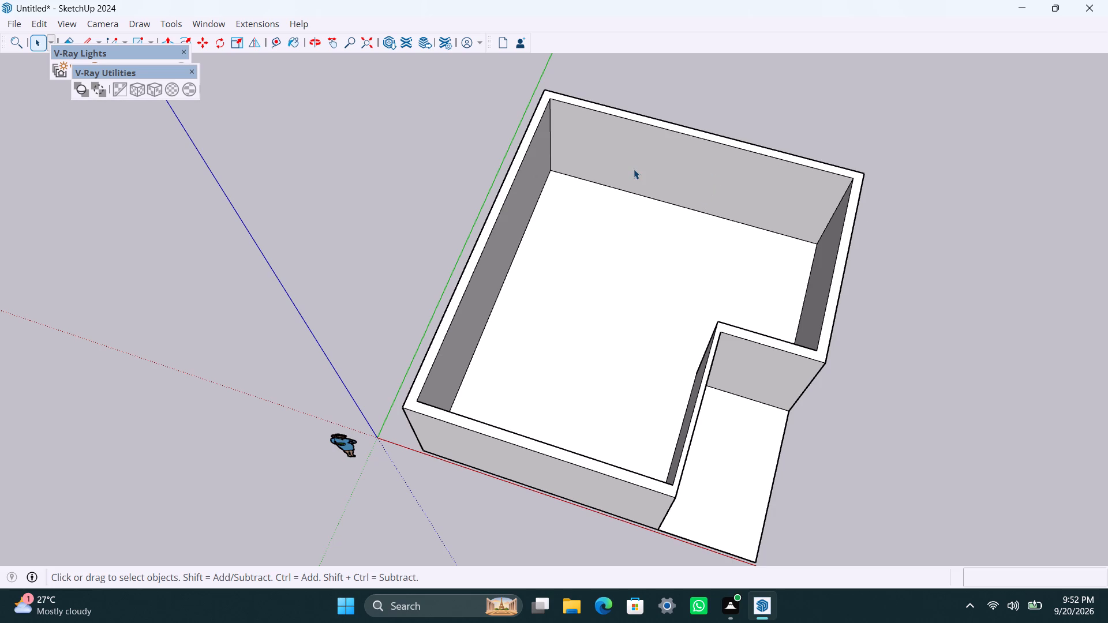
# Examine the raised walls, floor and open corner area of the building from several angles.
pyautogui.scroll(-4, 199, 249)
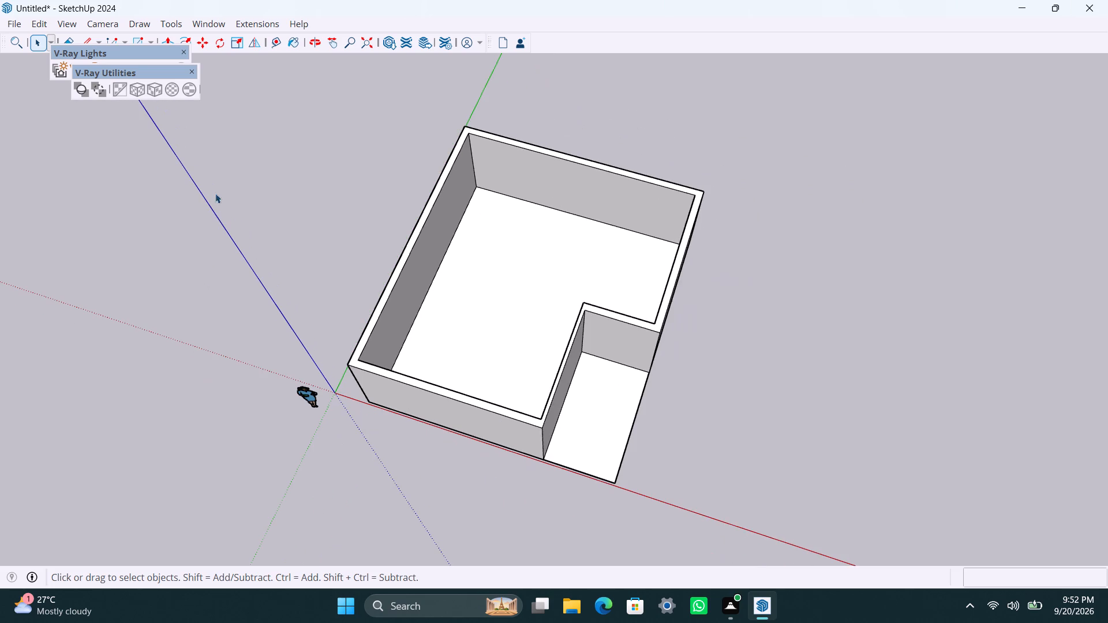
pyautogui.scroll(7, 1107, 622)
pyautogui.scroll(3, 1094, 472)
pyautogui.scroll(3, 667, 345)
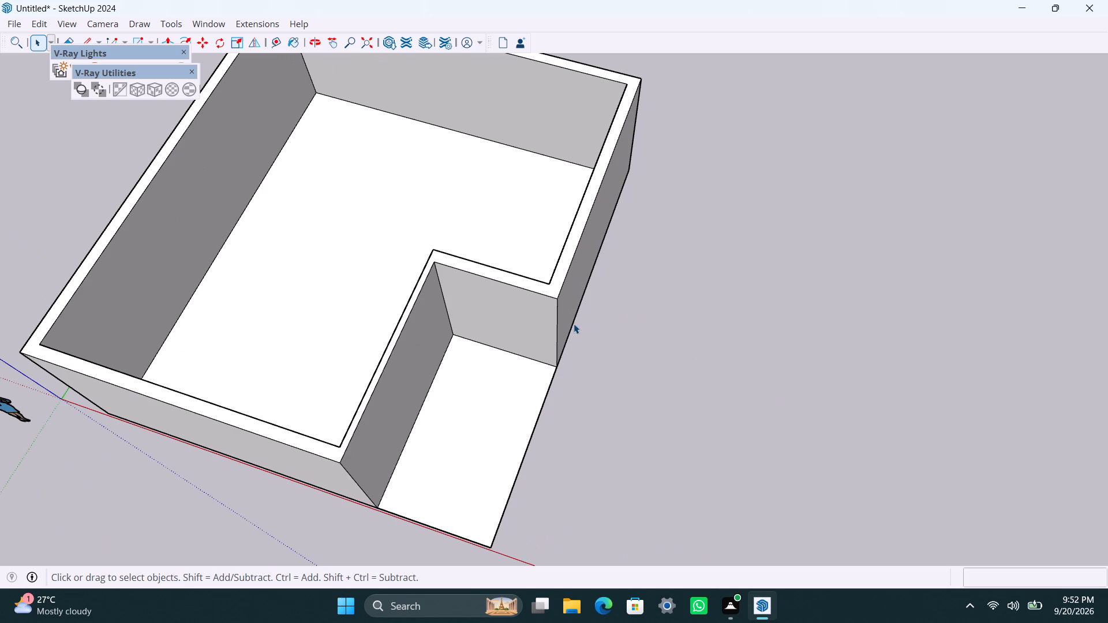
pyautogui.scroll(-2, 574, 324)
pyautogui.scroll(2, 556, 337)
pyautogui.moveTo(554, 333); pyautogui.dragTo(642, 388, button='middle')
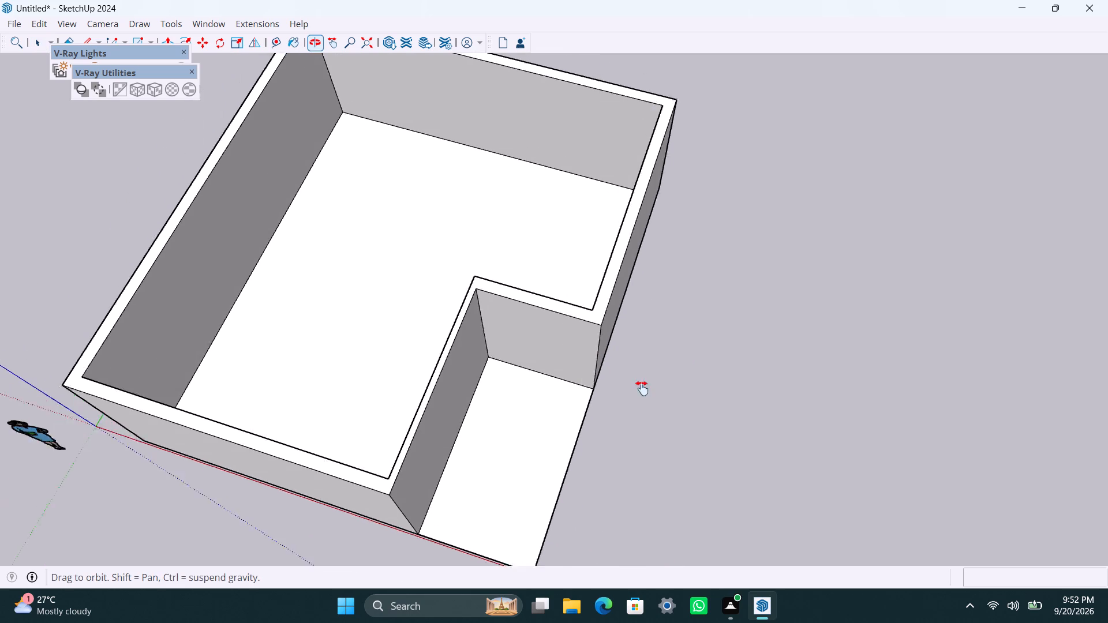
pyautogui.moveTo(642, 388); pyautogui.dragTo(740, 383, button='middle')
pyautogui.scroll(3, 738, 362)
pyautogui.moveTo(736, 391); pyautogui.dragTo(650, 299, button='middle')
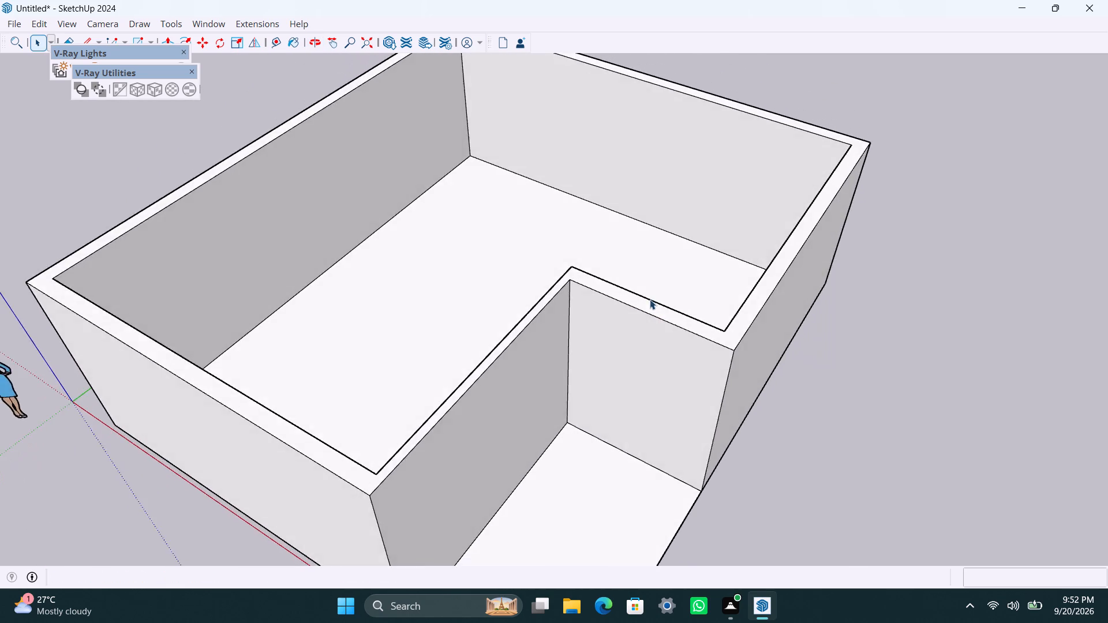
pyautogui.scroll(-4, 650, 307)
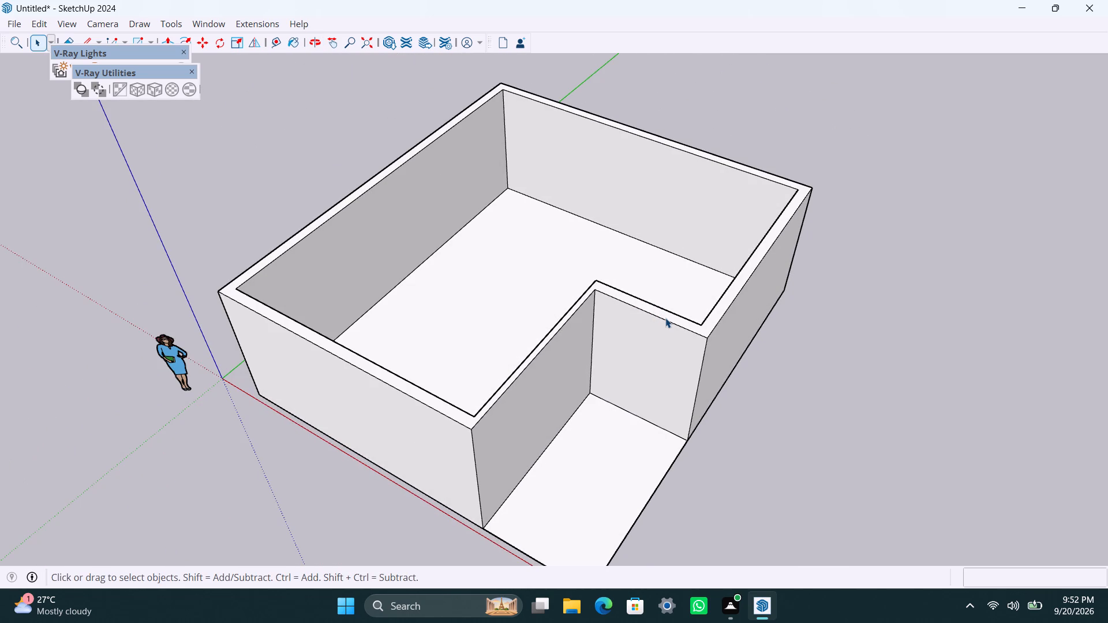
pyautogui.scroll(-3, 632, 387)
pyautogui.scroll(2, 631, 393)
pyautogui.keyDown('shift'); pyautogui.moveTo(625, 397); pyautogui.dragTo(616, 395, button='middle'); pyautogui.keyUp('shift')
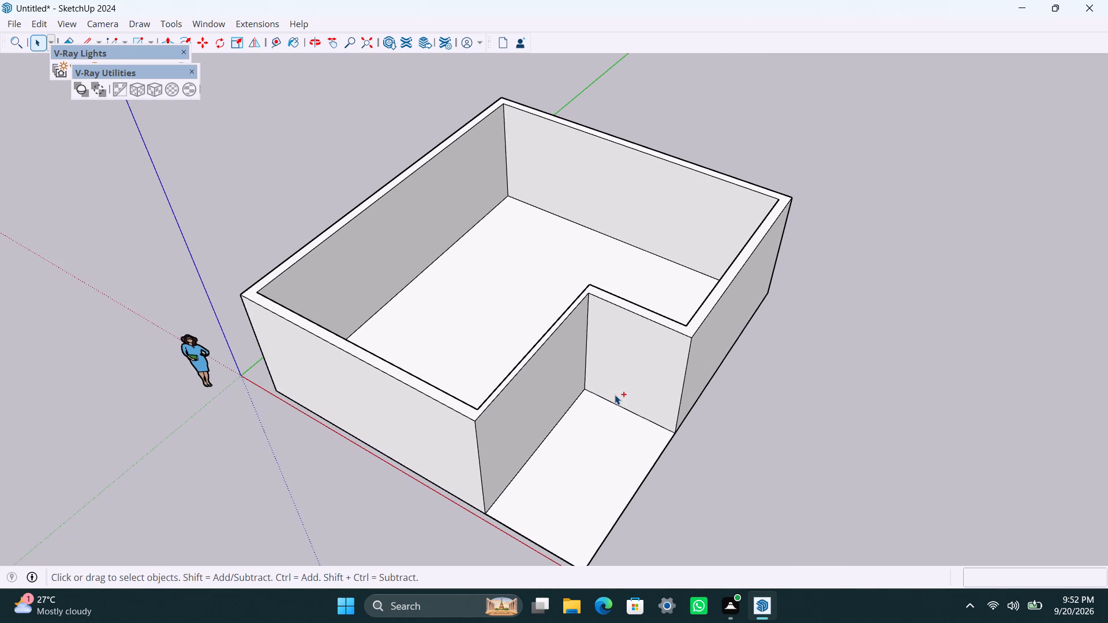
# Save the model as 27'x30' in the sketch up folder inside Documents > internship.
pyautogui.hotkey('ctrl', 's')
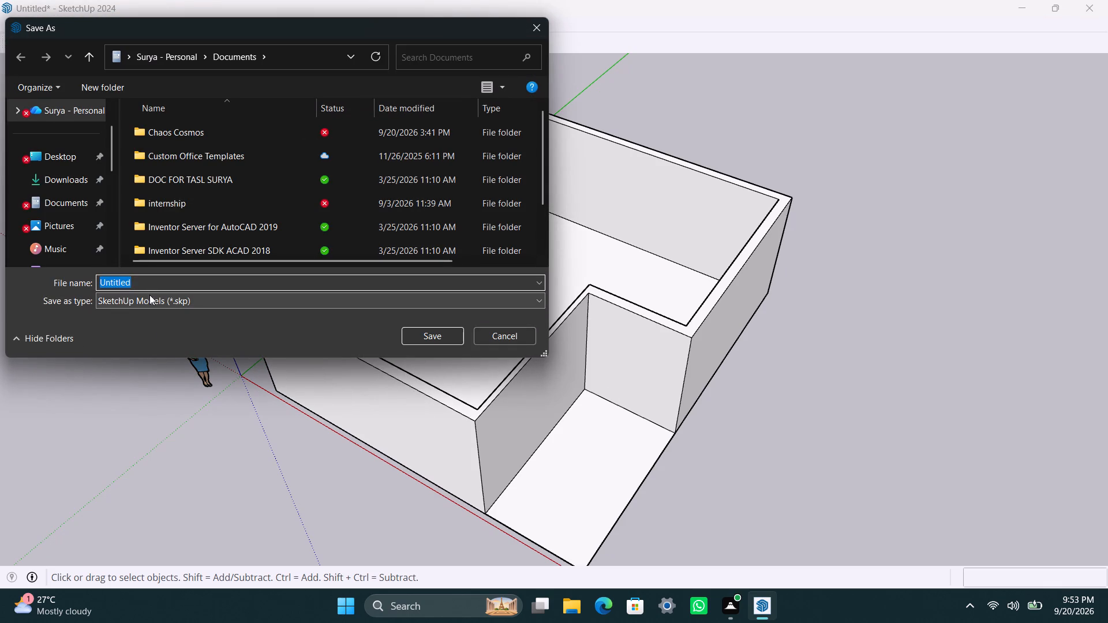
pyautogui.write("27'x")
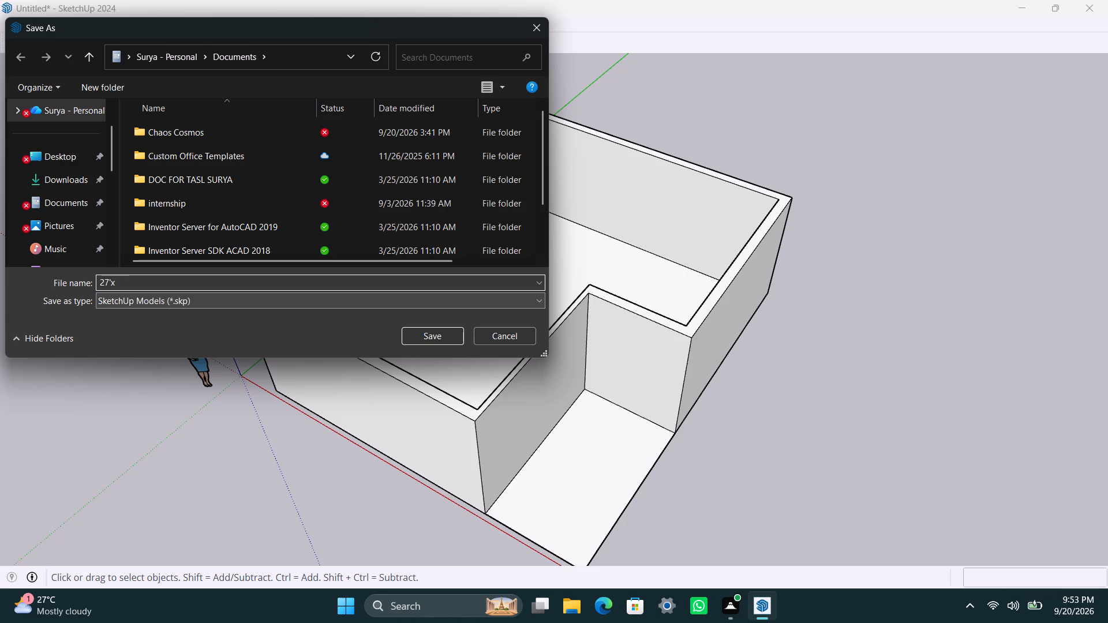
pyautogui.write('30')
pyautogui.press("'")
pyautogui.doubleClick(172, 200)
pyautogui.doubleClick(184, 202)
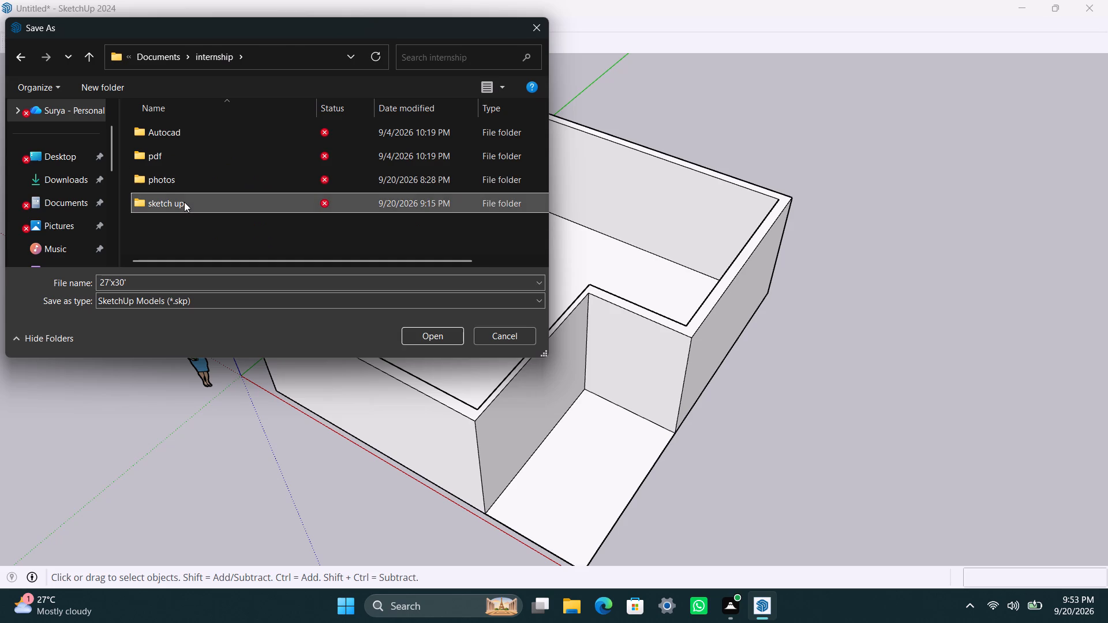
pyautogui.click(421, 331)
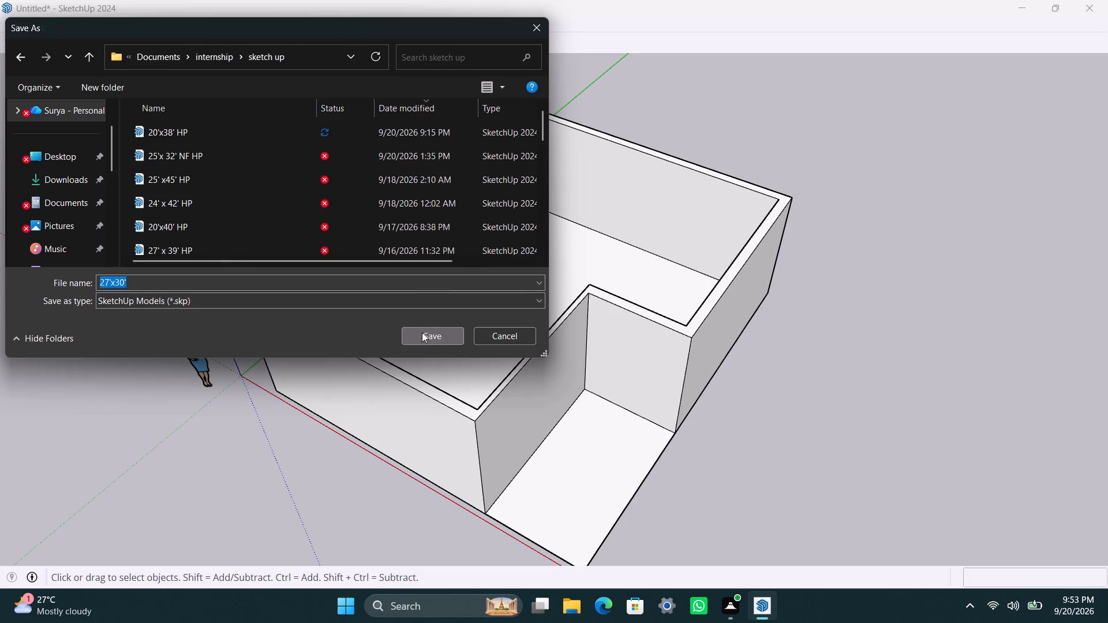
# Open the walls group for editing and copy the far inner corner's vertical edge 4' along the back wall.
pyautogui.scroll(5, 448, 320)
pyautogui.scroll(-4, 486, 280)
pyautogui.moveTo(511, 283); pyautogui.dragTo(503, 283, button='middle')
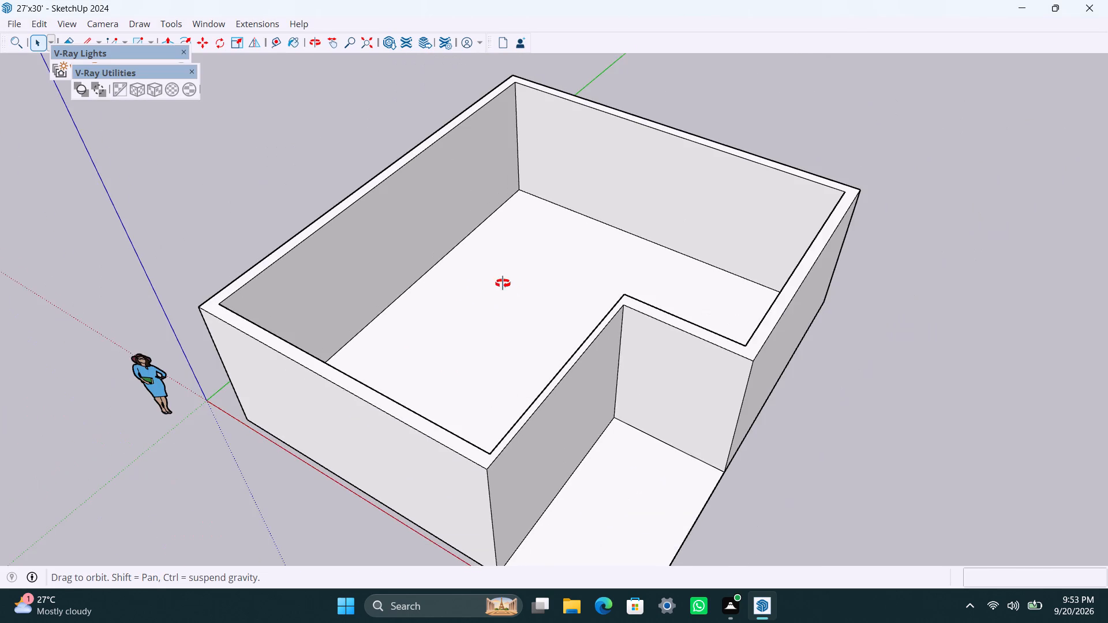
pyautogui.moveTo(503, 283); pyautogui.dragTo(442, 283, button='middle')
pyautogui.scroll(1, 521, 237)
pyautogui.scroll(-7, 553, 175)
pyautogui.scroll(1, 553, 174)
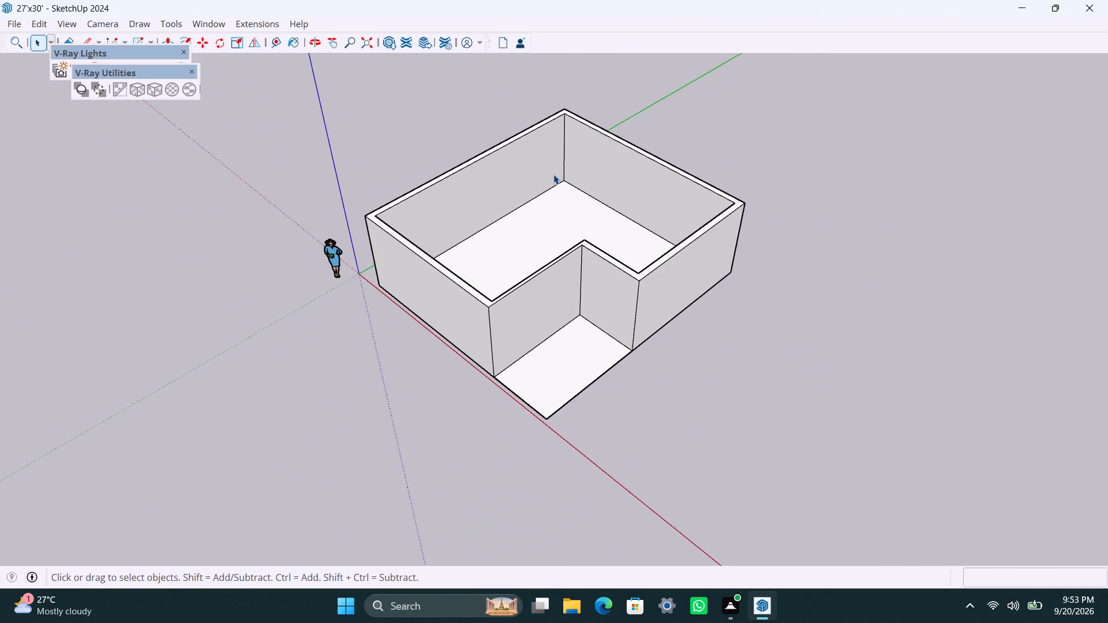
pyautogui.scroll(4, 553, 174)
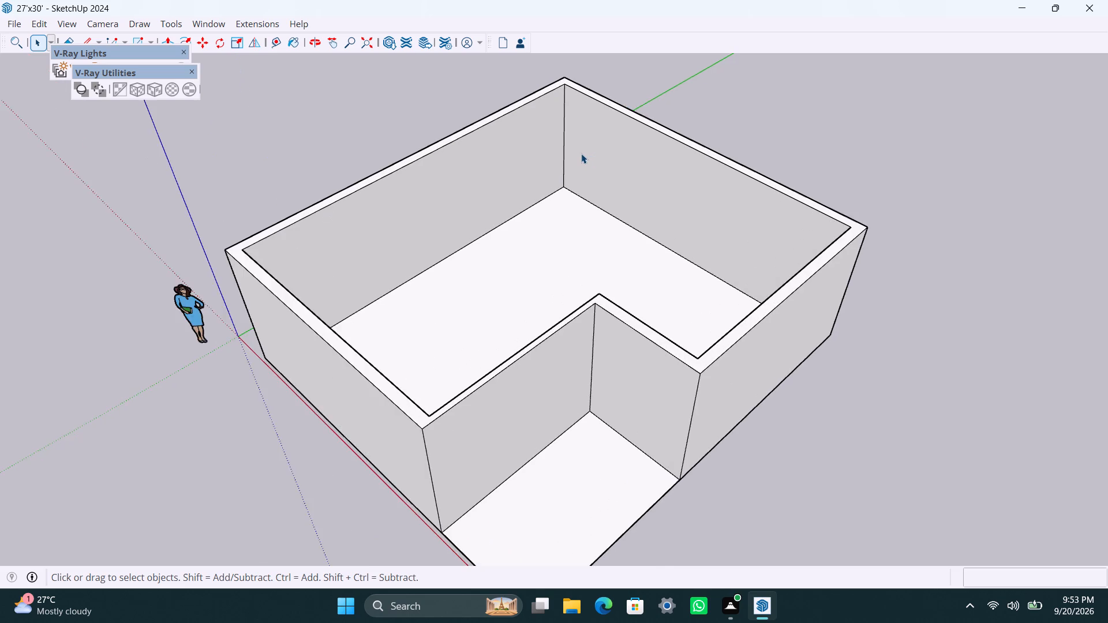
pyautogui.scroll(4, 575, 153)
pyautogui.tripleClick(561, 134)
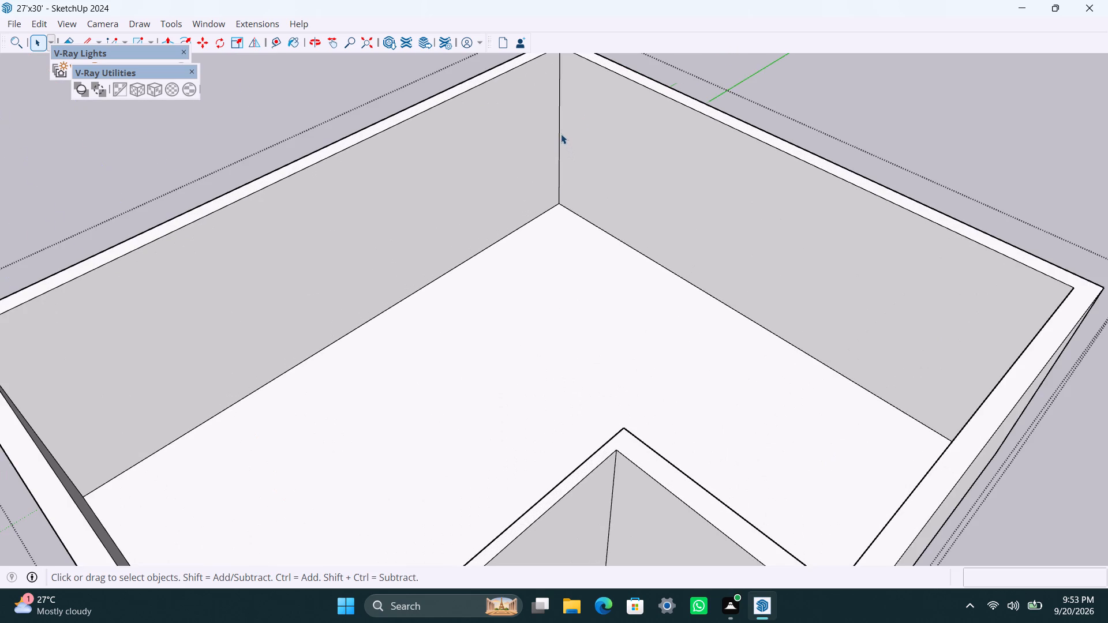
pyautogui.scroll(2, 560, 140)
pyautogui.click(563, 141)
pyautogui.click(560, 146)
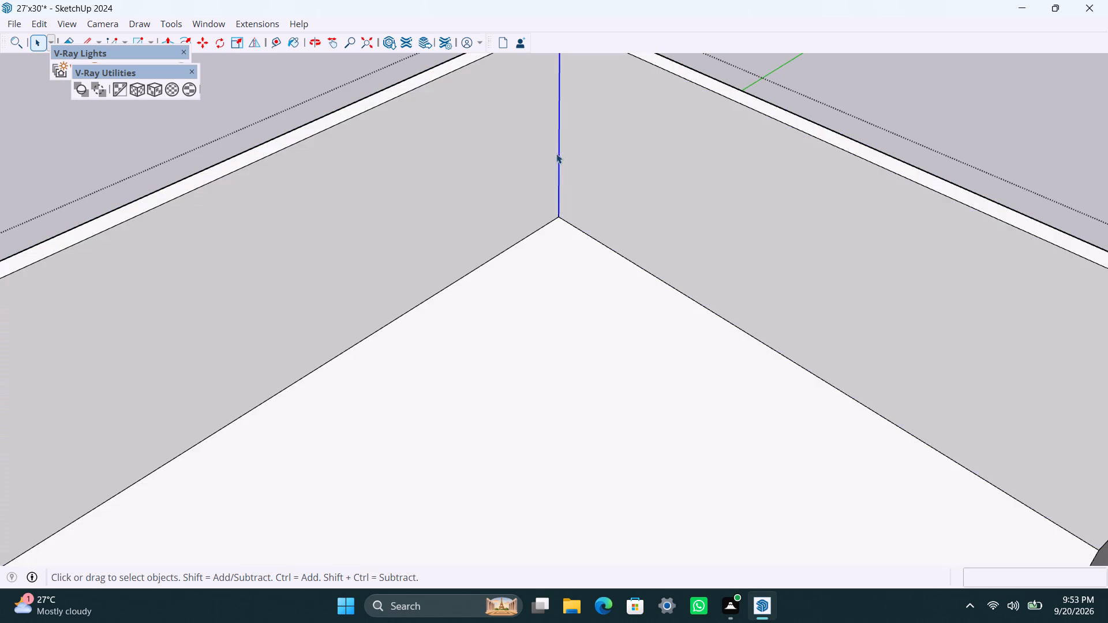
pyautogui.scroll(-6, 551, 193)
pyautogui.scroll(1, 552, 211)
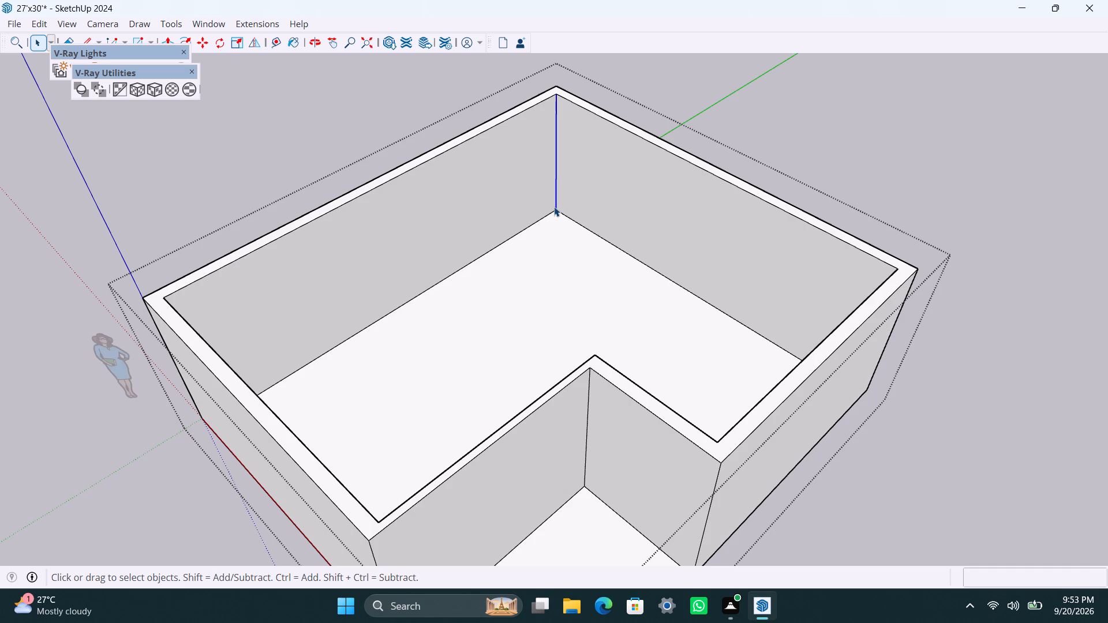
pyautogui.press('m')
pyautogui.click(553, 205)
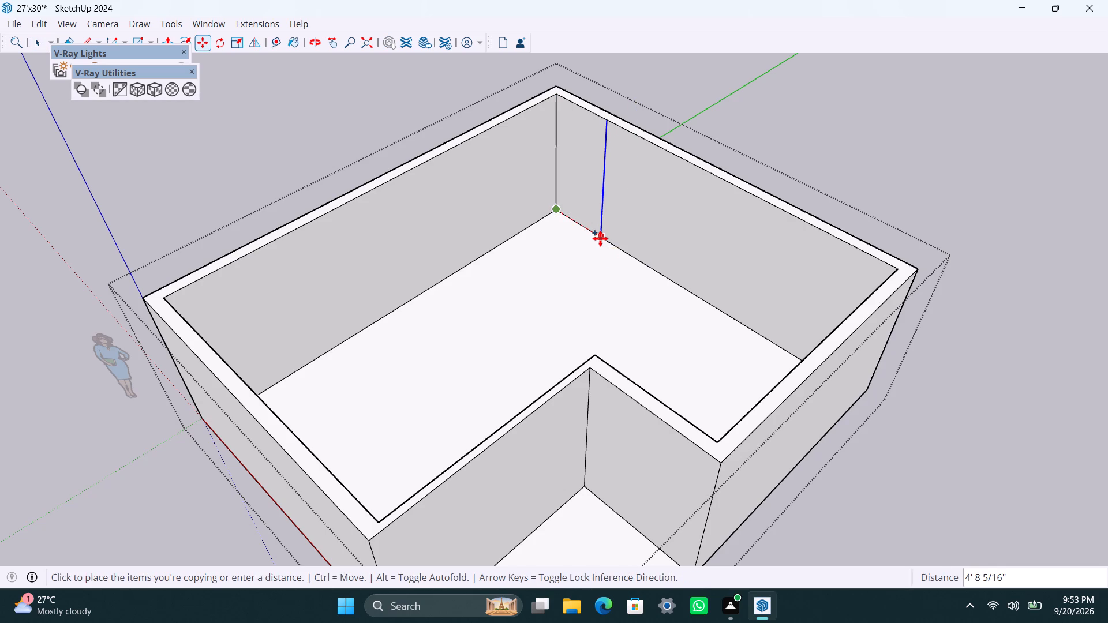
pyautogui.press('4')
pyautogui.press("'")
pyautogui.press('Return')
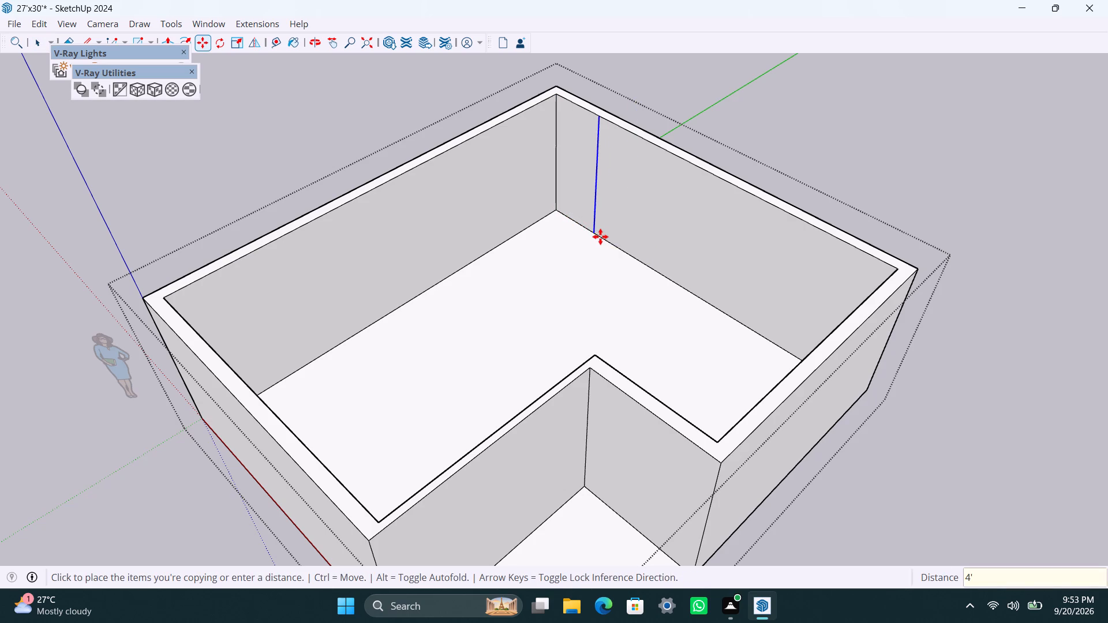
# Copy the new vertical edge on the back wall a further 4.5" away from the corner to outline a partition's thickness.
pyautogui.keyDown('ctrl'); pyautogui.click(591, 228); pyautogui.keyUp('ctrl')
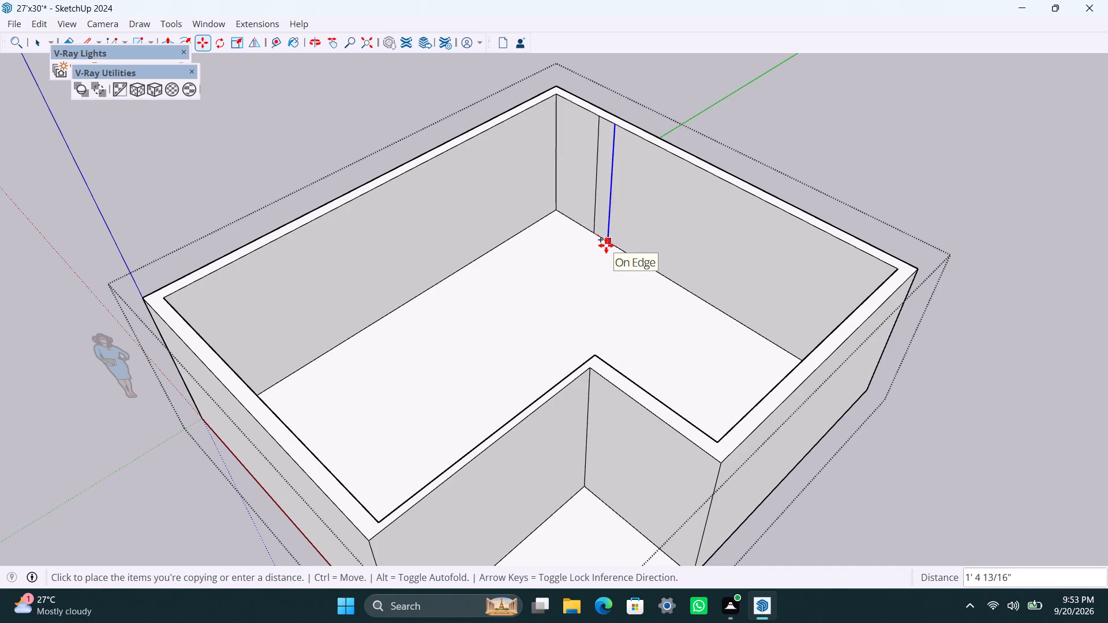
pyautogui.press('4')
pyautogui.write('.5"')
pyautogui.press('Return')
pyautogui.press('space')
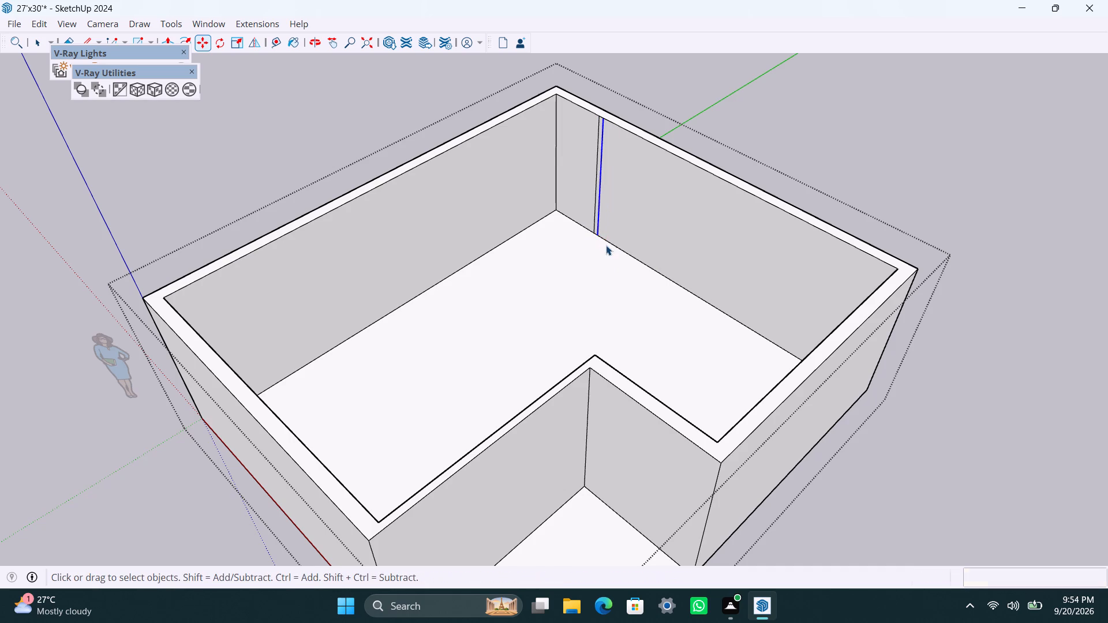
# Push/Pull the narrow 4.5" strip on the back wall 1' into the room as a short stub wall.
pyautogui.scroll(5, 604, 234)
pyautogui.moveTo(586, 247); pyautogui.dragTo(694, 244, button='middle')
pyautogui.scroll(-8, 647, 246)
pyautogui.moveTo(567, 292); pyautogui.dragTo(611, 275, button='middle')
pyautogui.scroll(9, 583, 230)
pyautogui.moveTo(515, 392); pyautogui.dragTo(559, 456, button='middle')
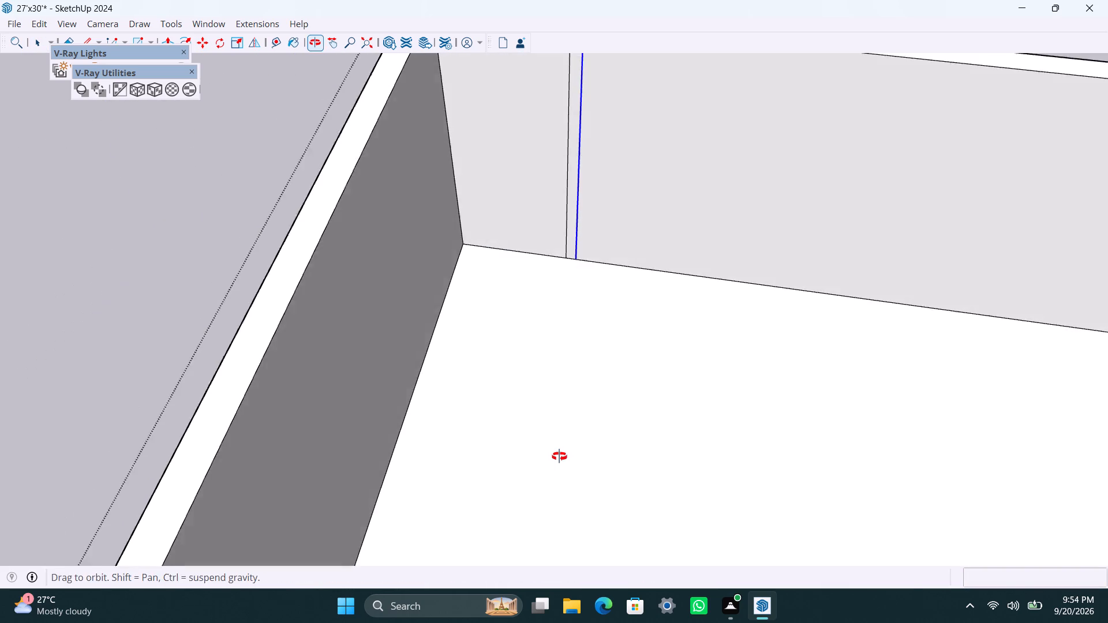
pyautogui.moveTo(559, 456); pyautogui.dragTo(559, 442, button='middle')
pyautogui.scroll(-5, 563, 311)
pyautogui.scroll(4, 559, 238)
pyautogui.click(575, 198)
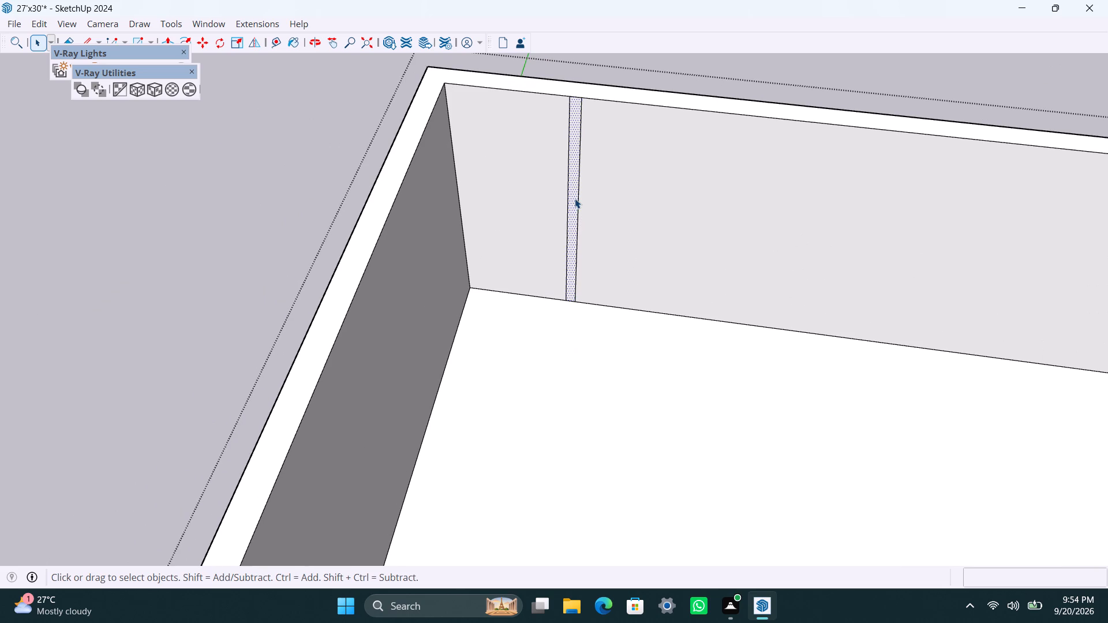
pyautogui.press('p')
pyautogui.moveTo(573, 195); pyautogui.dragTo(573, 230)
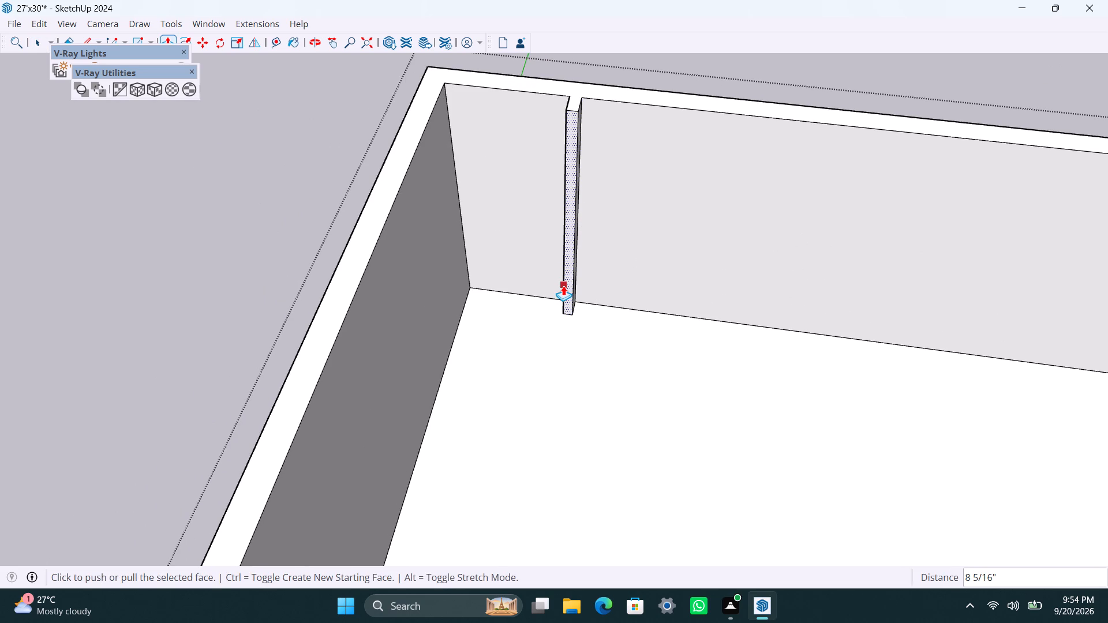
pyautogui.write("1'")
pyautogui.press('Return')
pyautogui.press('space')
# Copy the same inner corner's vertical edge 7' along the long side wall adjoining the back wall.
pyautogui.scroll(-2, 569, 285)
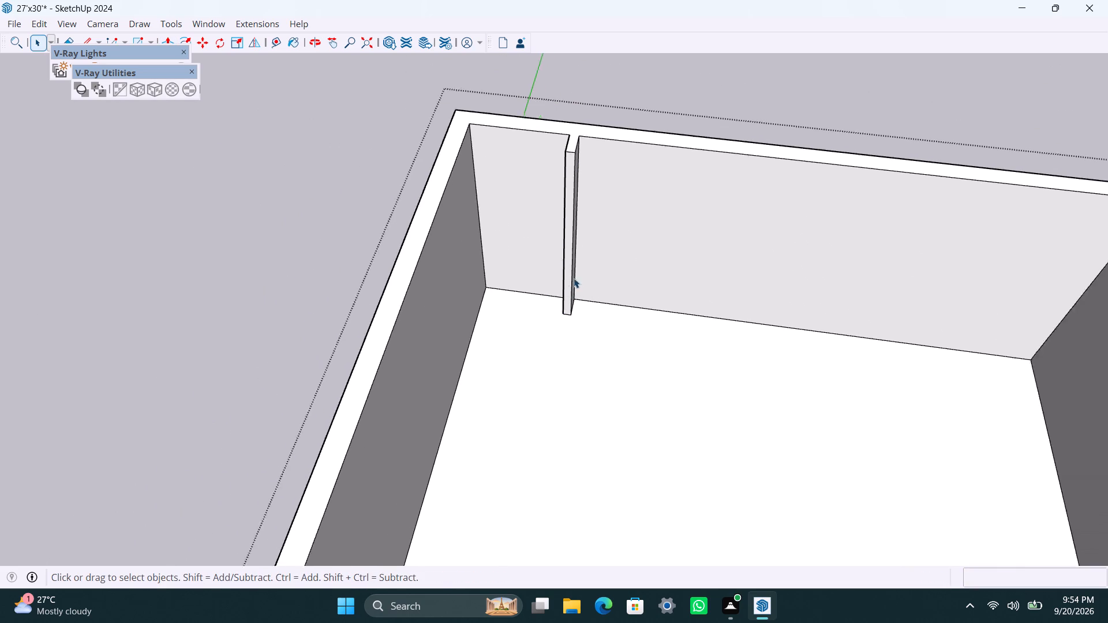
pyautogui.scroll(-6, 574, 278)
pyautogui.scroll(2, 567, 268)
pyautogui.moveTo(555, 296); pyautogui.dragTo(387, 255, button='middle')
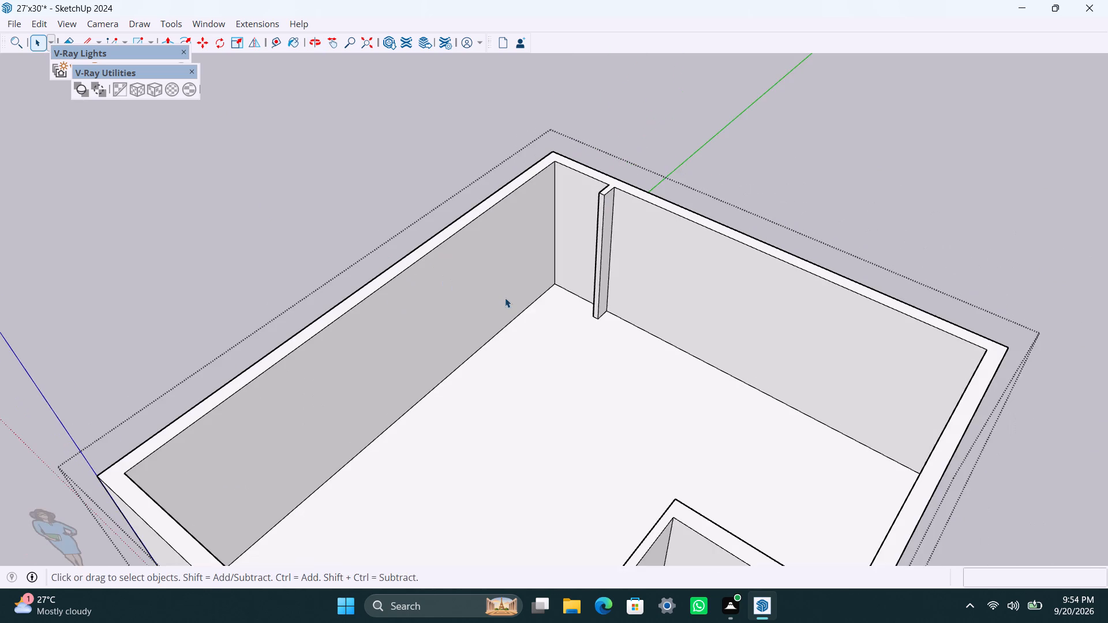
pyautogui.scroll(4, 505, 298)
pyautogui.click(568, 249)
pyautogui.press('m')
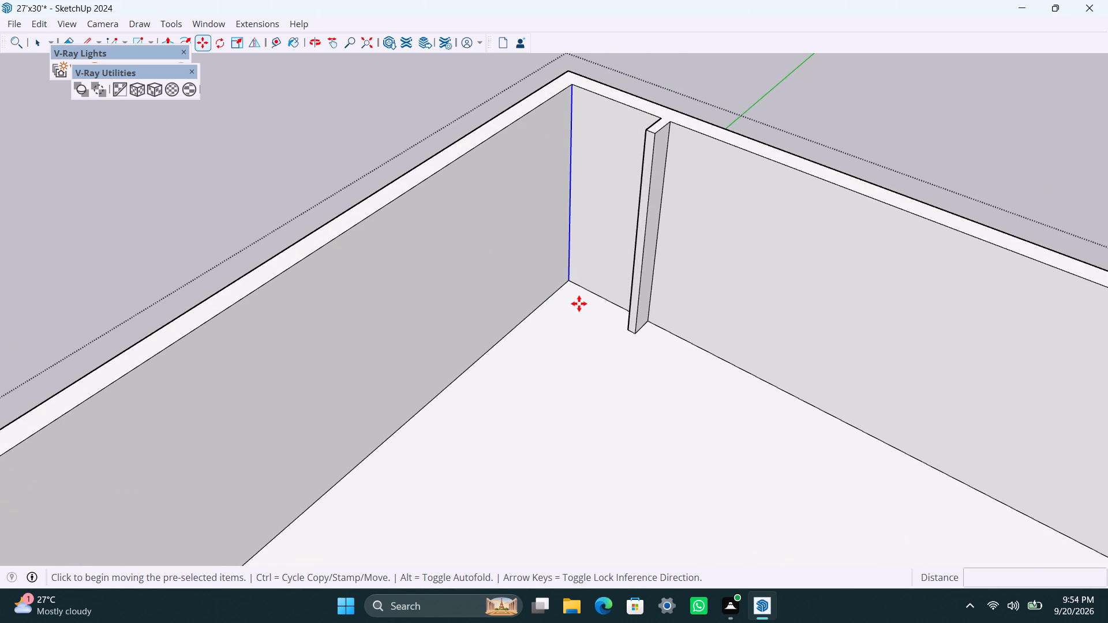
pyautogui.click(572, 277)
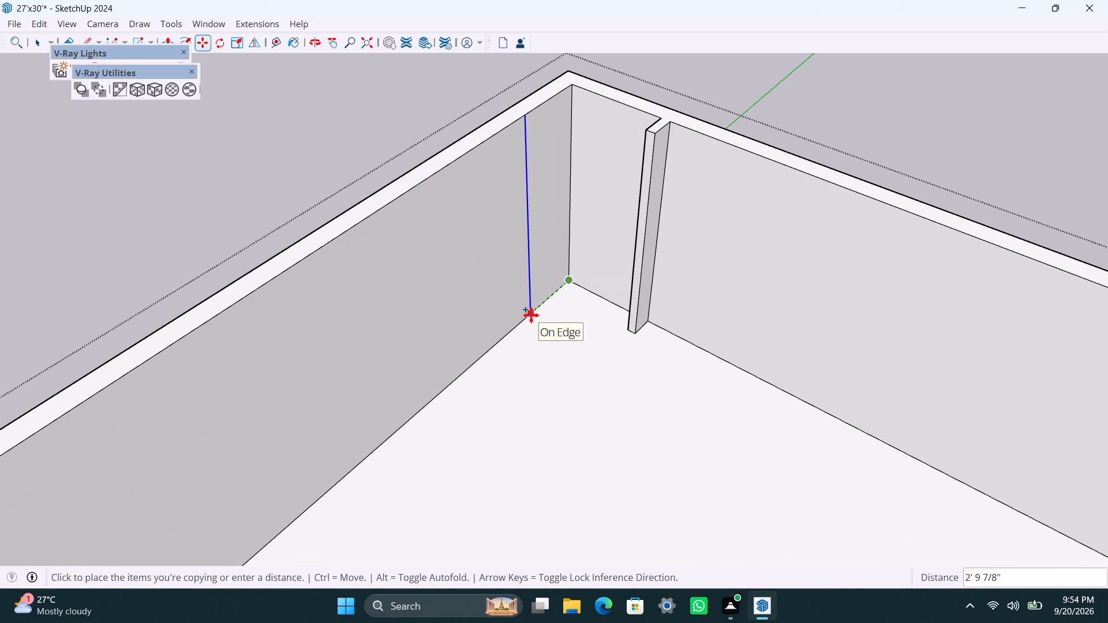
pyautogui.write("7'")
pyautogui.press('Return')
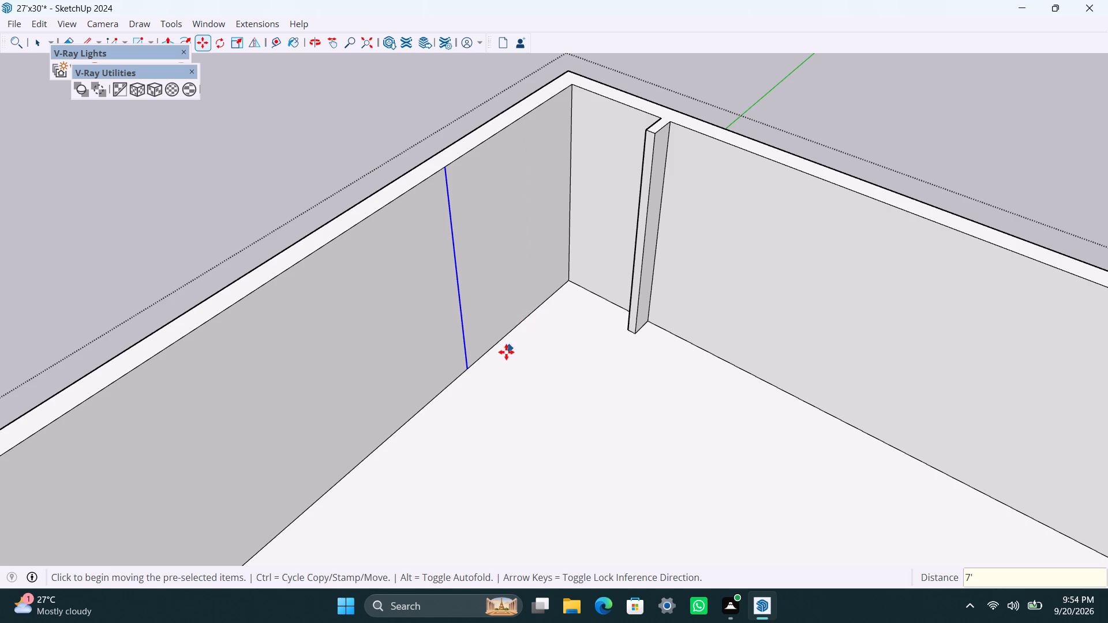
# Copy the new side-wall edge a further 4.5" away from the corner to outline the second partition's thickness.
pyautogui.click(469, 364)
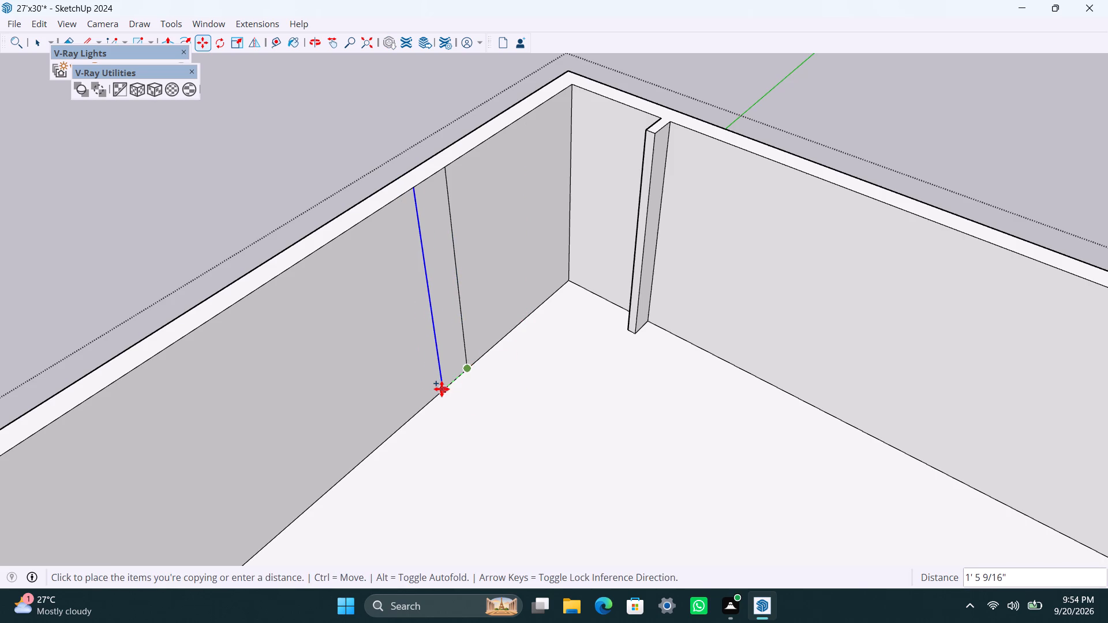
pyautogui.write('4.5"')
pyautogui.press('Return')
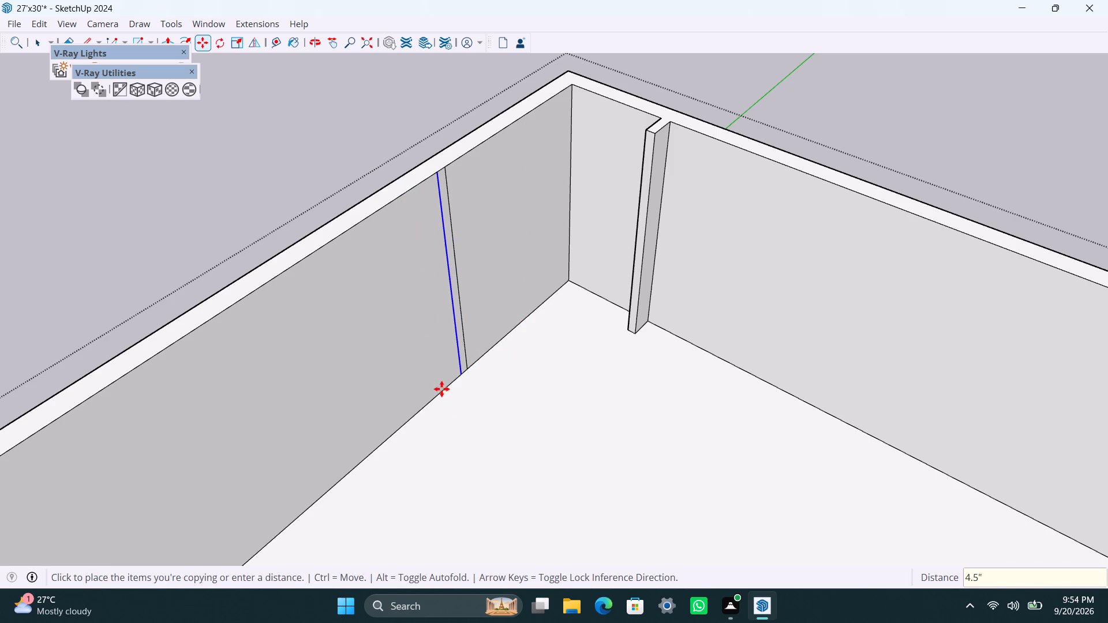
pyautogui.press('space')
# Push/Pull the side wall's 4.5" strip 4' 4 1/2" into the room, aligning its end with the stub wall's far face.
pyautogui.scroll(5, 464, 290)
pyautogui.moveTo(496, 449); pyautogui.dragTo(418, 452, button='middle')
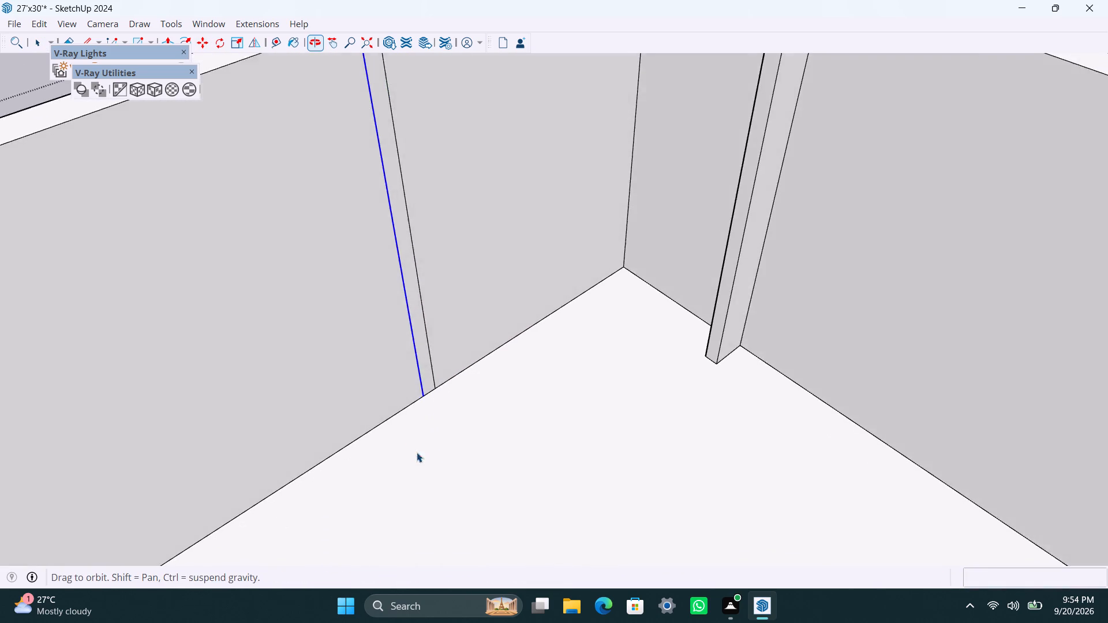
pyautogui.scroll(1, 421, 391)
pyautogui.click(409, 355)
pyautogui.press('p')
pyautogui.moveTo(409, 355); pyautogui.dragTo(415, 367)
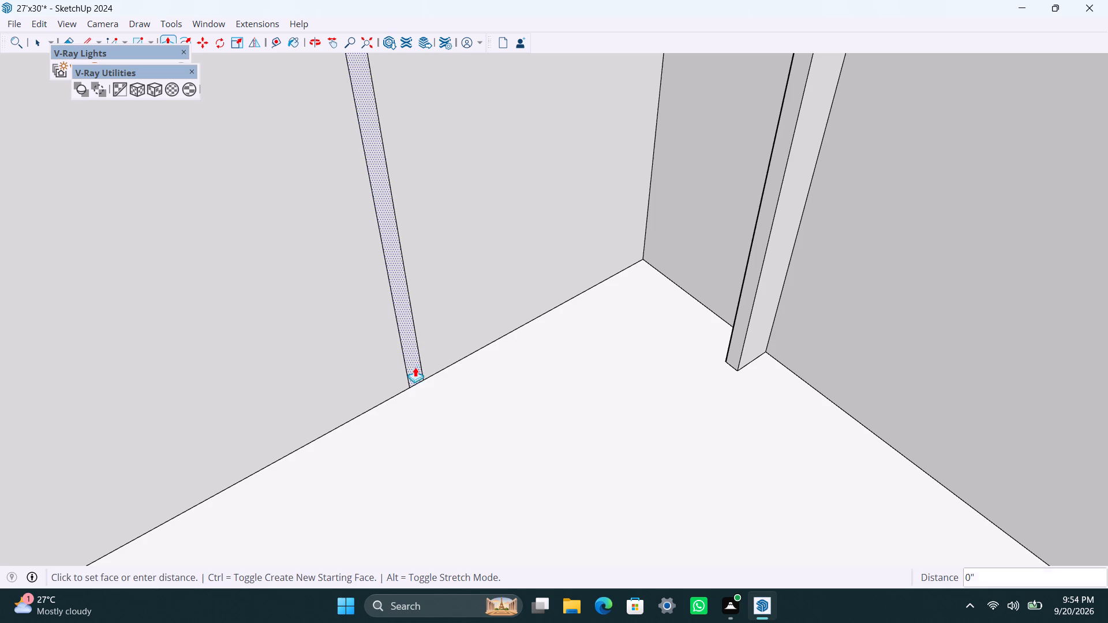
pyautogui.moveTo(415, 367); pyautogui.dragTo(756, 328)
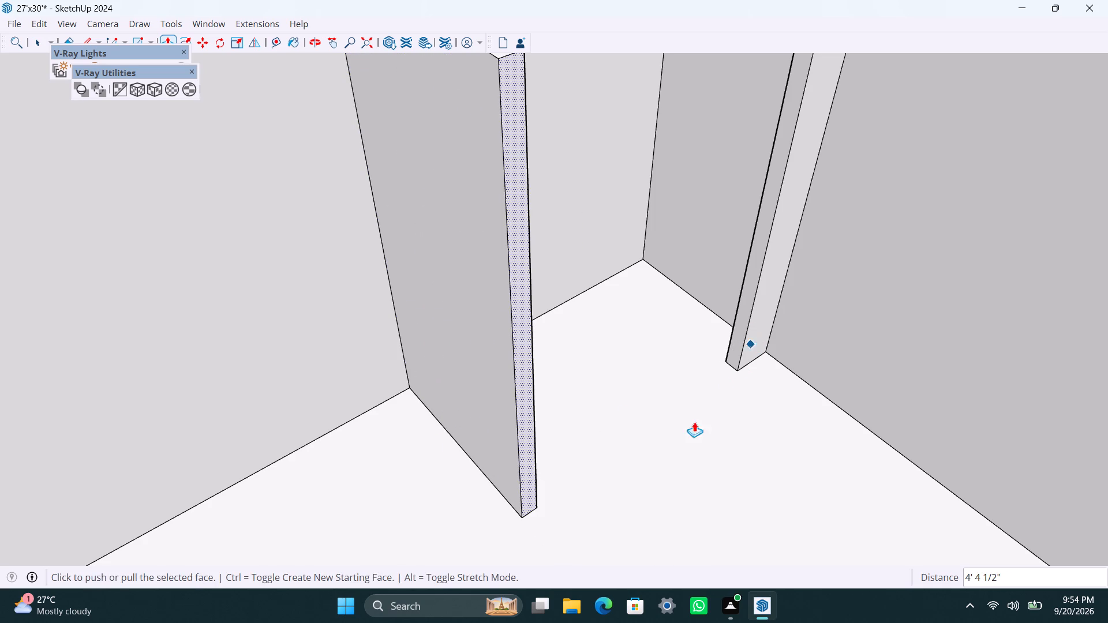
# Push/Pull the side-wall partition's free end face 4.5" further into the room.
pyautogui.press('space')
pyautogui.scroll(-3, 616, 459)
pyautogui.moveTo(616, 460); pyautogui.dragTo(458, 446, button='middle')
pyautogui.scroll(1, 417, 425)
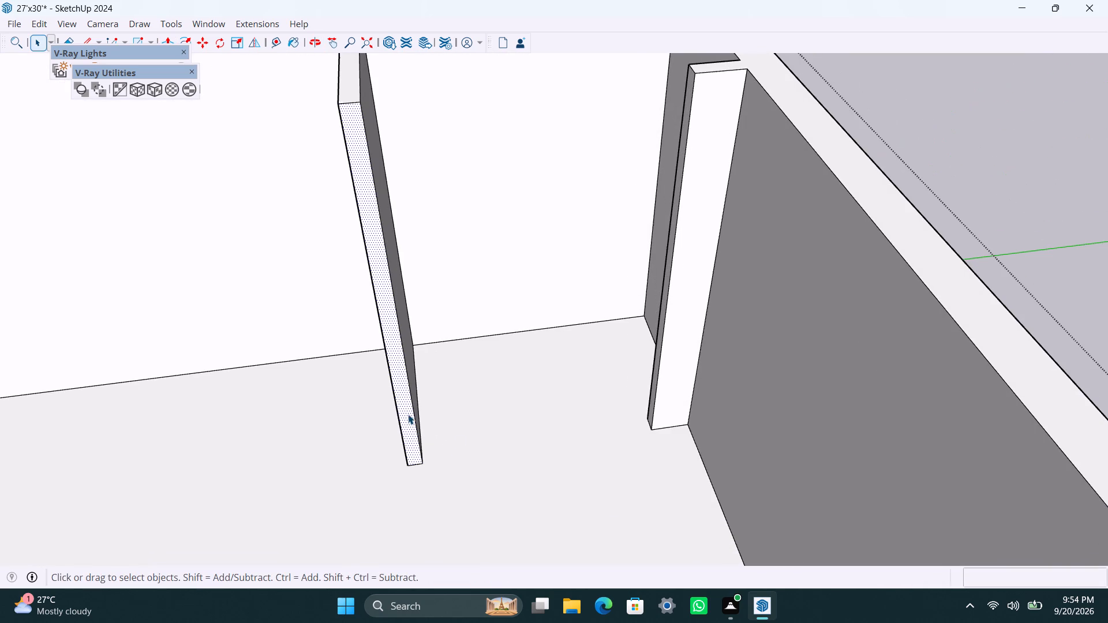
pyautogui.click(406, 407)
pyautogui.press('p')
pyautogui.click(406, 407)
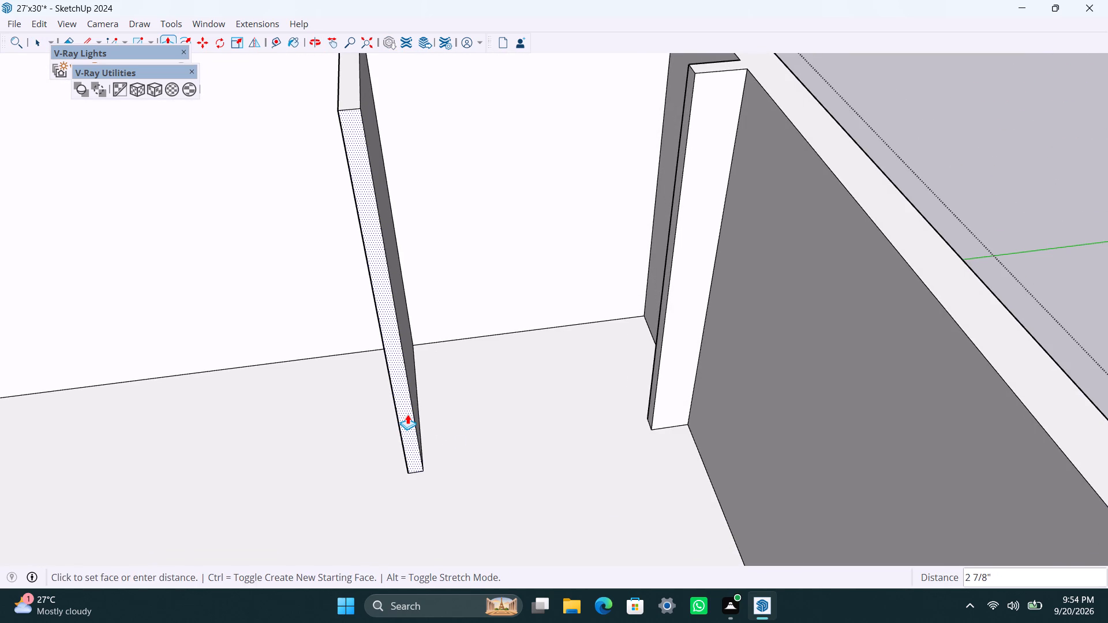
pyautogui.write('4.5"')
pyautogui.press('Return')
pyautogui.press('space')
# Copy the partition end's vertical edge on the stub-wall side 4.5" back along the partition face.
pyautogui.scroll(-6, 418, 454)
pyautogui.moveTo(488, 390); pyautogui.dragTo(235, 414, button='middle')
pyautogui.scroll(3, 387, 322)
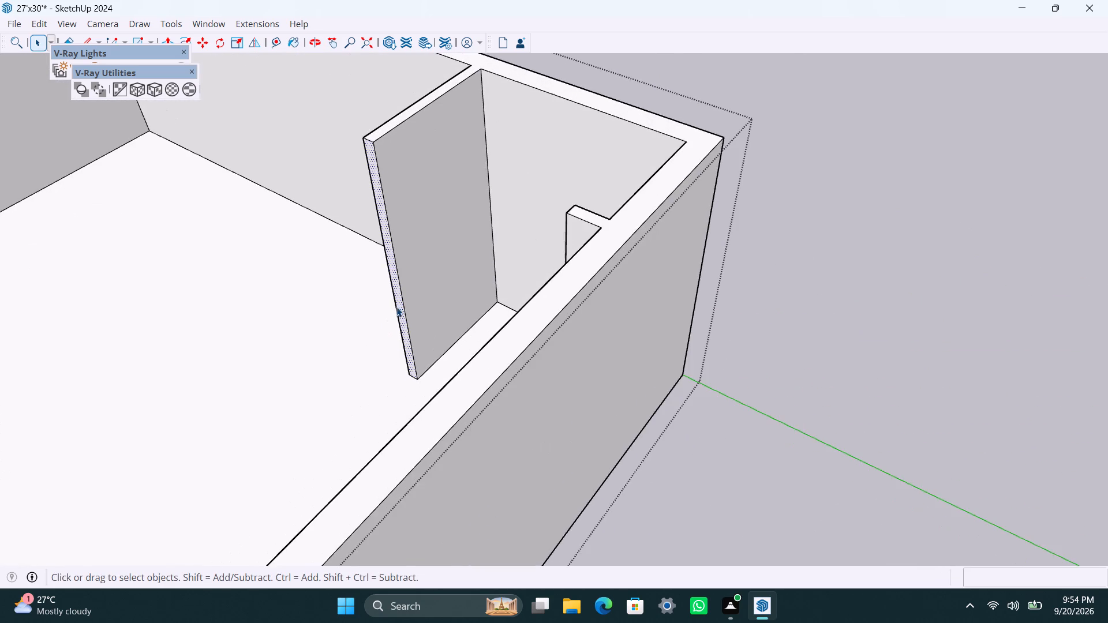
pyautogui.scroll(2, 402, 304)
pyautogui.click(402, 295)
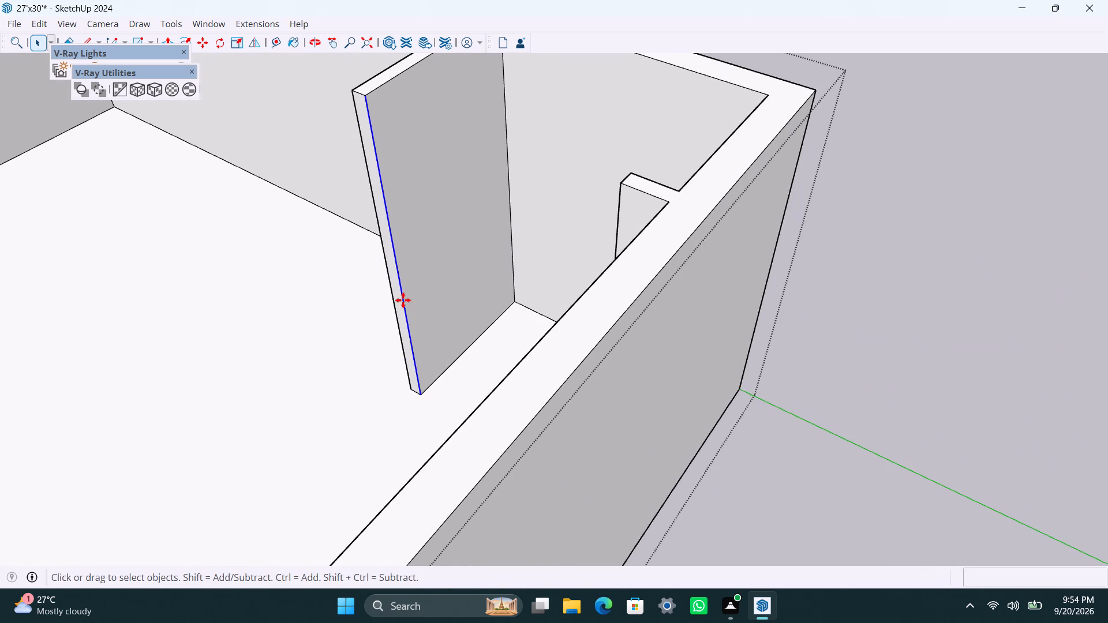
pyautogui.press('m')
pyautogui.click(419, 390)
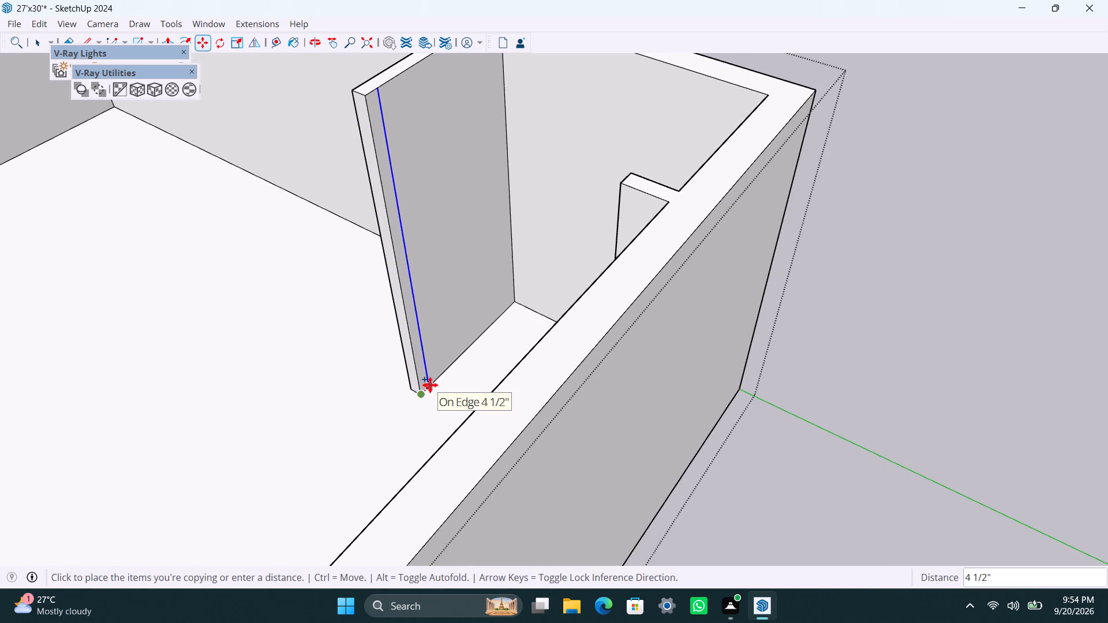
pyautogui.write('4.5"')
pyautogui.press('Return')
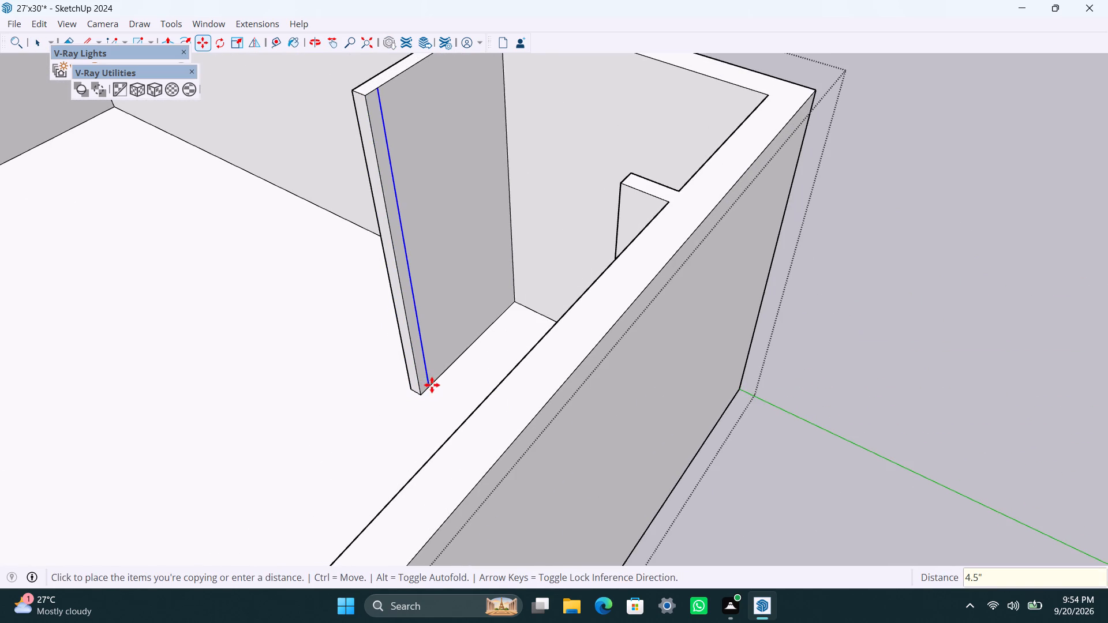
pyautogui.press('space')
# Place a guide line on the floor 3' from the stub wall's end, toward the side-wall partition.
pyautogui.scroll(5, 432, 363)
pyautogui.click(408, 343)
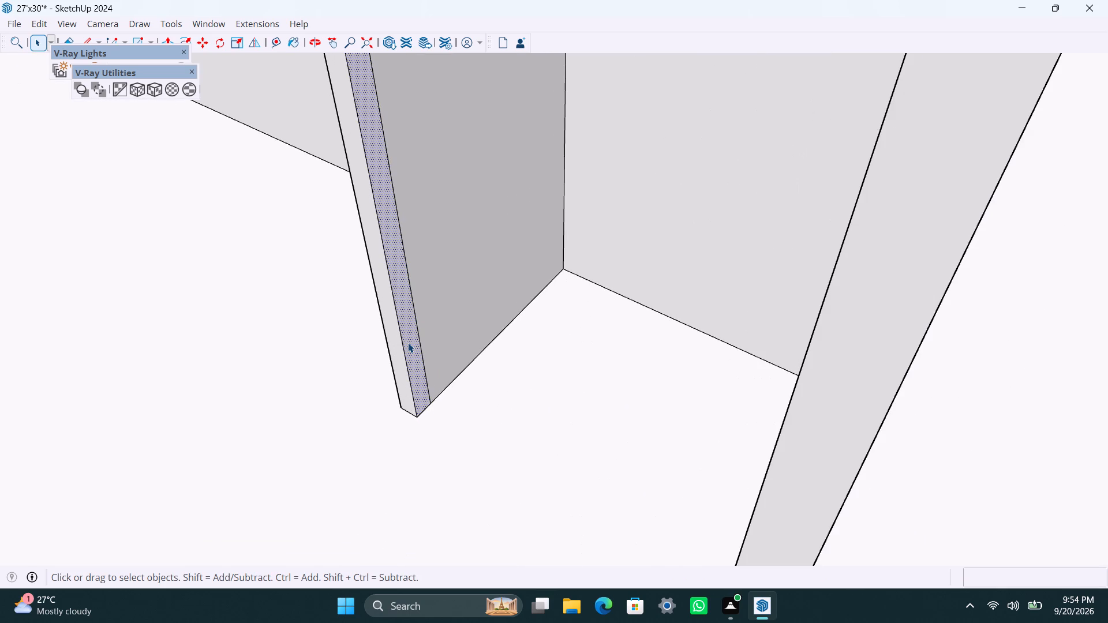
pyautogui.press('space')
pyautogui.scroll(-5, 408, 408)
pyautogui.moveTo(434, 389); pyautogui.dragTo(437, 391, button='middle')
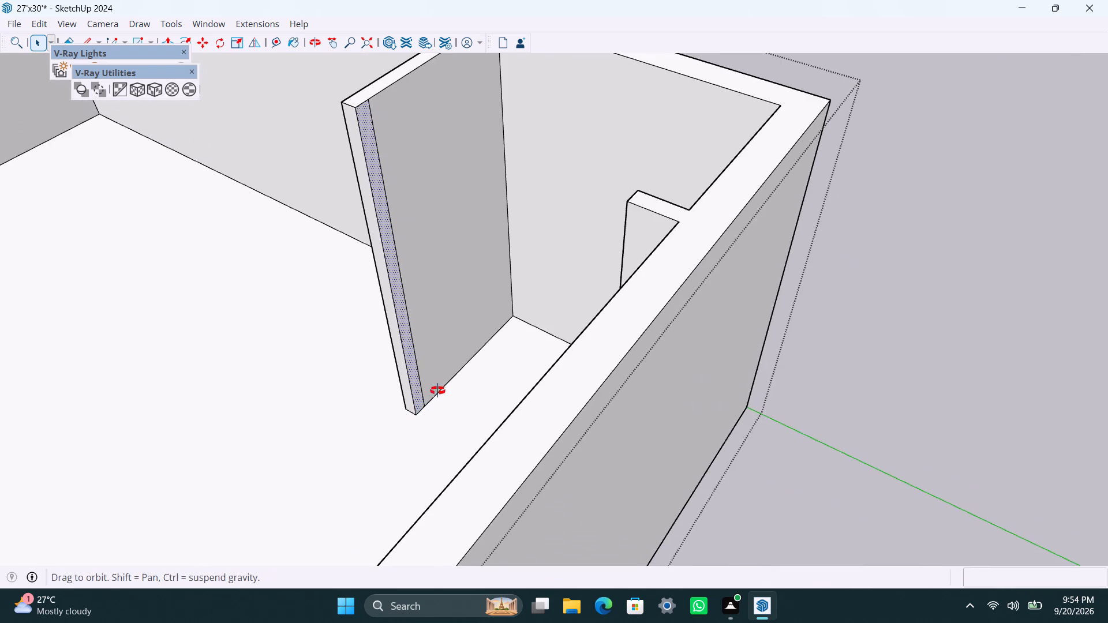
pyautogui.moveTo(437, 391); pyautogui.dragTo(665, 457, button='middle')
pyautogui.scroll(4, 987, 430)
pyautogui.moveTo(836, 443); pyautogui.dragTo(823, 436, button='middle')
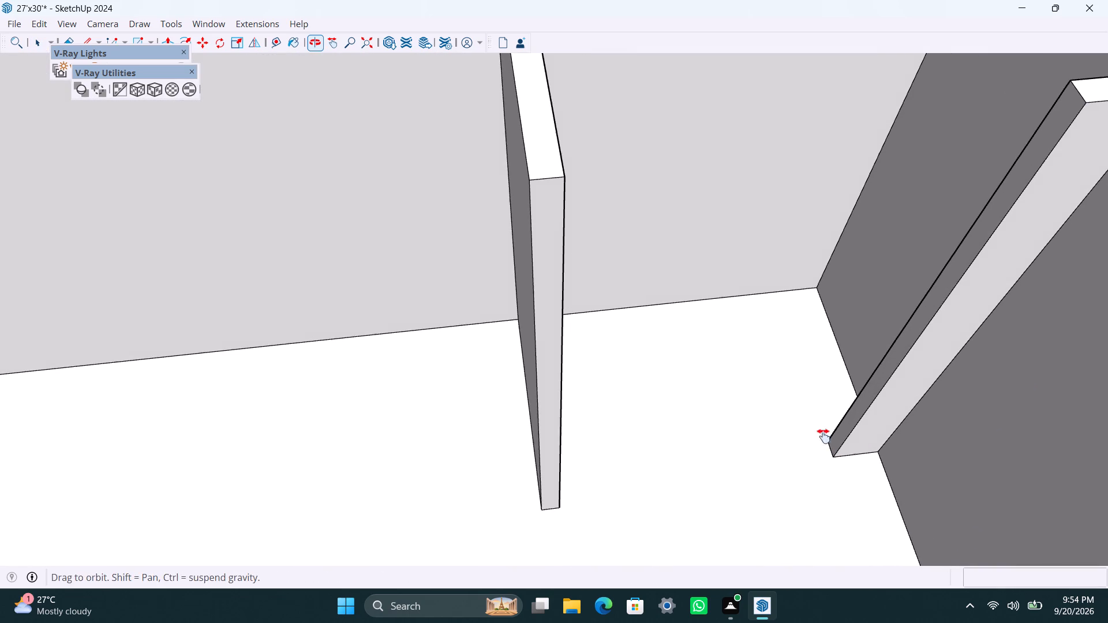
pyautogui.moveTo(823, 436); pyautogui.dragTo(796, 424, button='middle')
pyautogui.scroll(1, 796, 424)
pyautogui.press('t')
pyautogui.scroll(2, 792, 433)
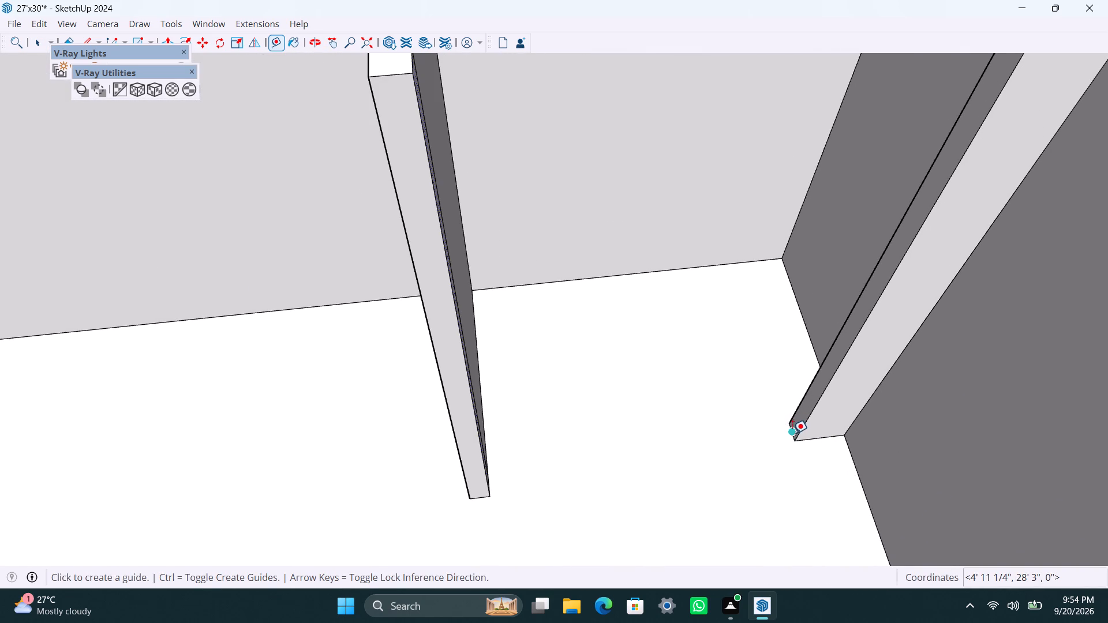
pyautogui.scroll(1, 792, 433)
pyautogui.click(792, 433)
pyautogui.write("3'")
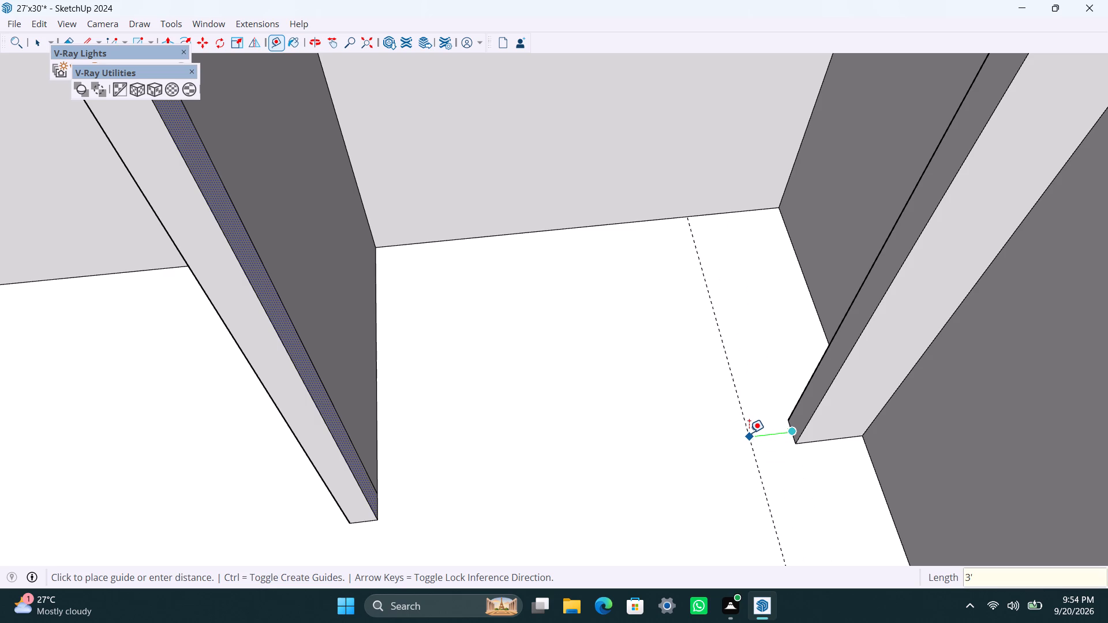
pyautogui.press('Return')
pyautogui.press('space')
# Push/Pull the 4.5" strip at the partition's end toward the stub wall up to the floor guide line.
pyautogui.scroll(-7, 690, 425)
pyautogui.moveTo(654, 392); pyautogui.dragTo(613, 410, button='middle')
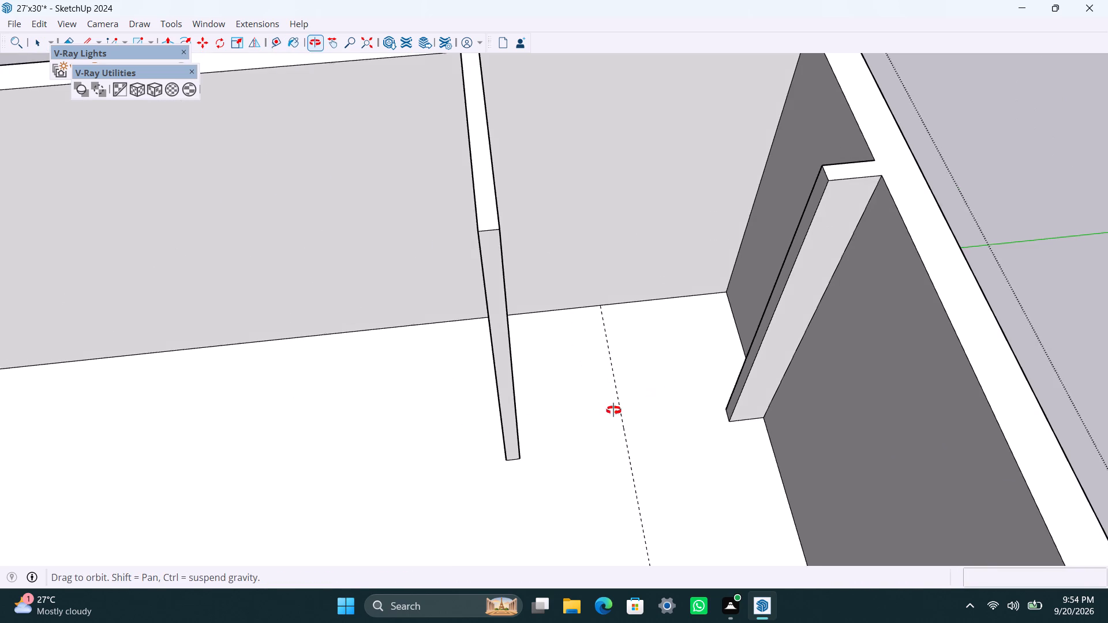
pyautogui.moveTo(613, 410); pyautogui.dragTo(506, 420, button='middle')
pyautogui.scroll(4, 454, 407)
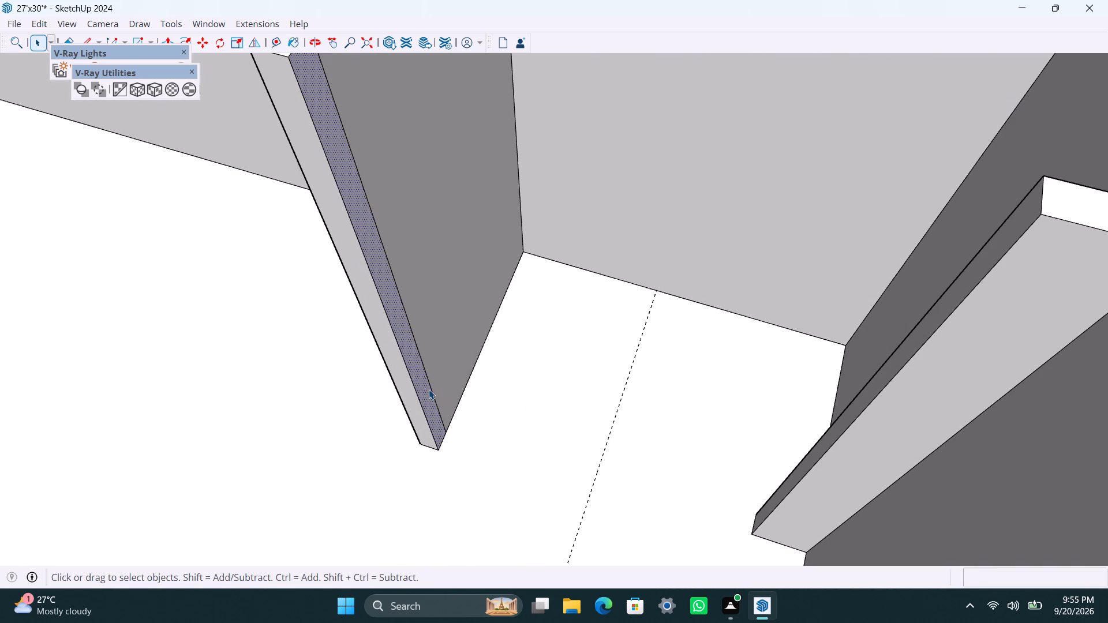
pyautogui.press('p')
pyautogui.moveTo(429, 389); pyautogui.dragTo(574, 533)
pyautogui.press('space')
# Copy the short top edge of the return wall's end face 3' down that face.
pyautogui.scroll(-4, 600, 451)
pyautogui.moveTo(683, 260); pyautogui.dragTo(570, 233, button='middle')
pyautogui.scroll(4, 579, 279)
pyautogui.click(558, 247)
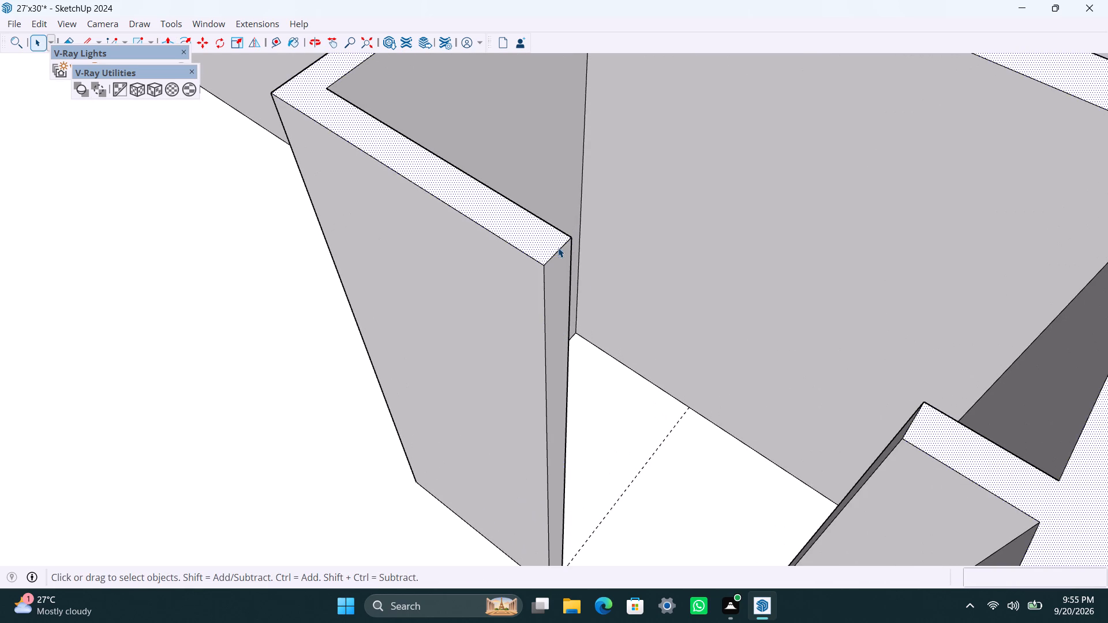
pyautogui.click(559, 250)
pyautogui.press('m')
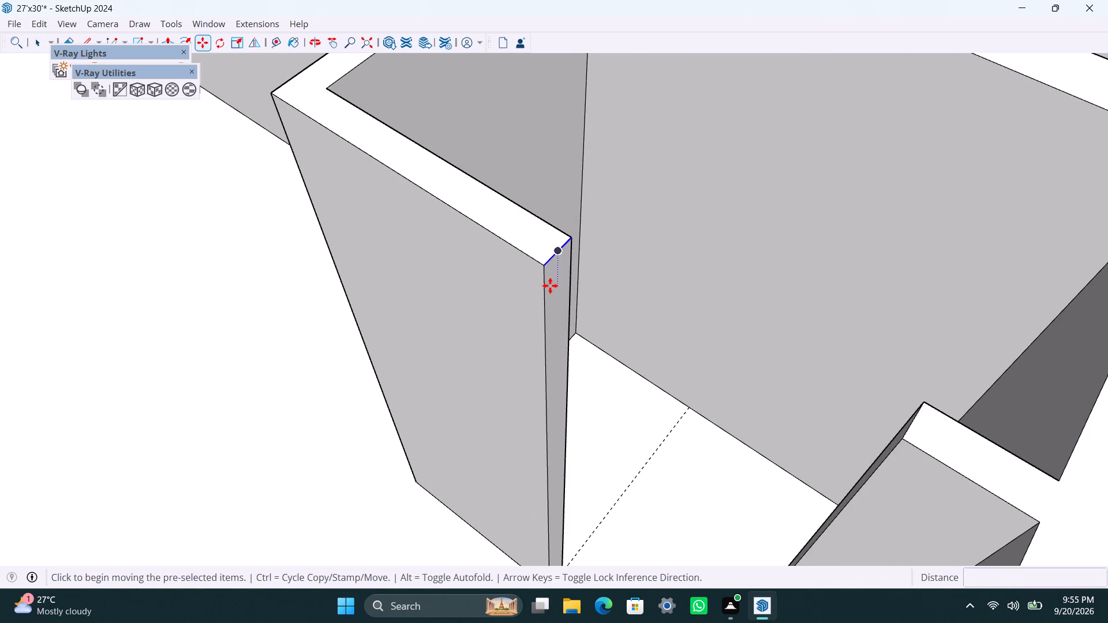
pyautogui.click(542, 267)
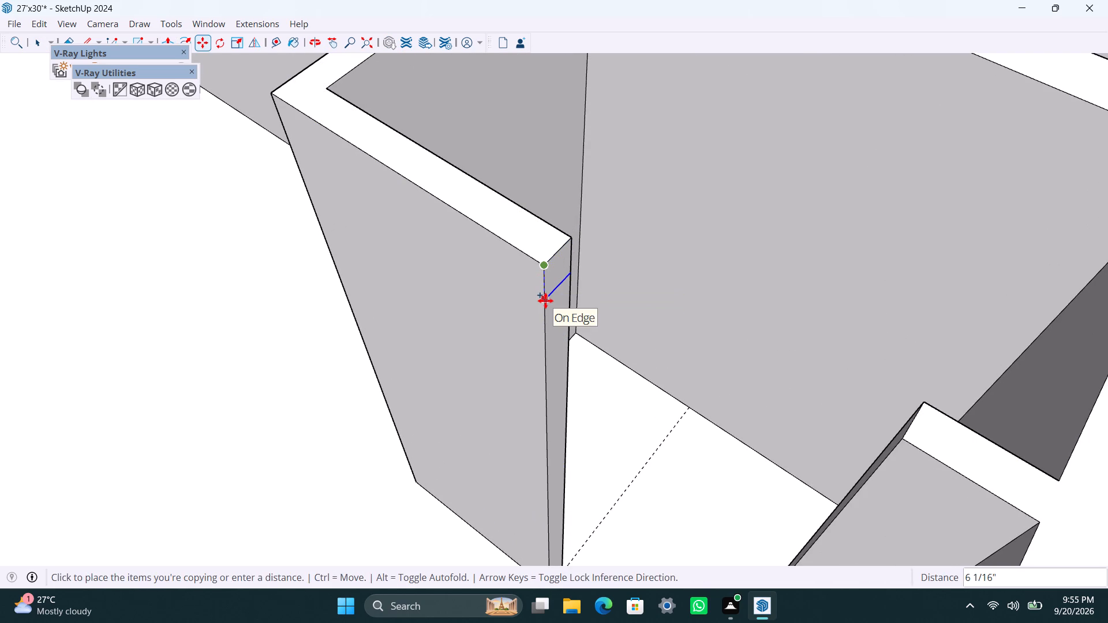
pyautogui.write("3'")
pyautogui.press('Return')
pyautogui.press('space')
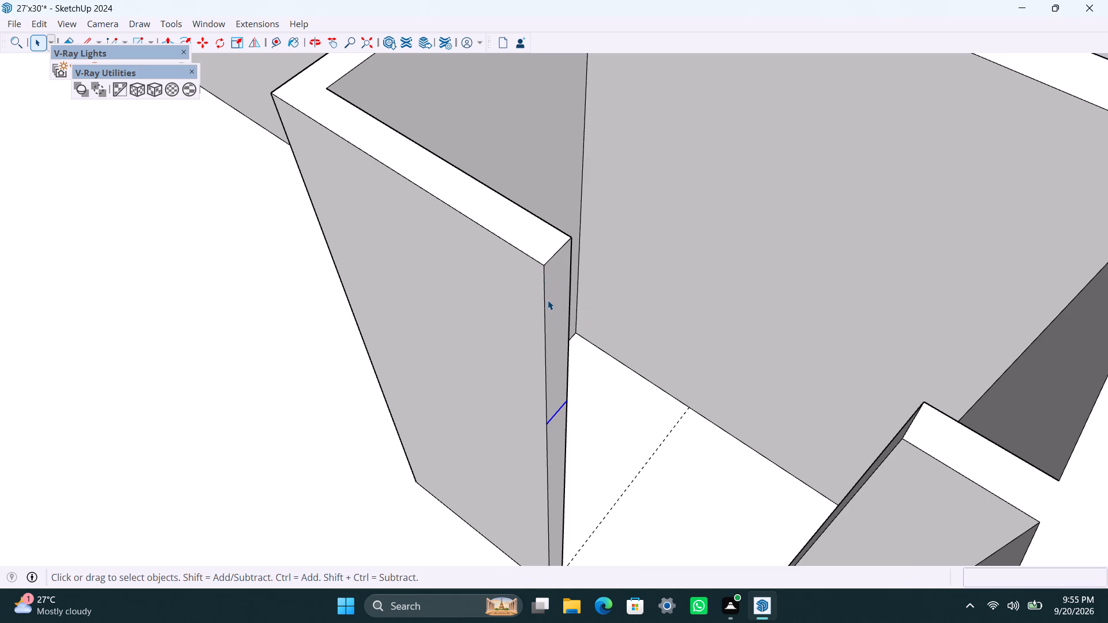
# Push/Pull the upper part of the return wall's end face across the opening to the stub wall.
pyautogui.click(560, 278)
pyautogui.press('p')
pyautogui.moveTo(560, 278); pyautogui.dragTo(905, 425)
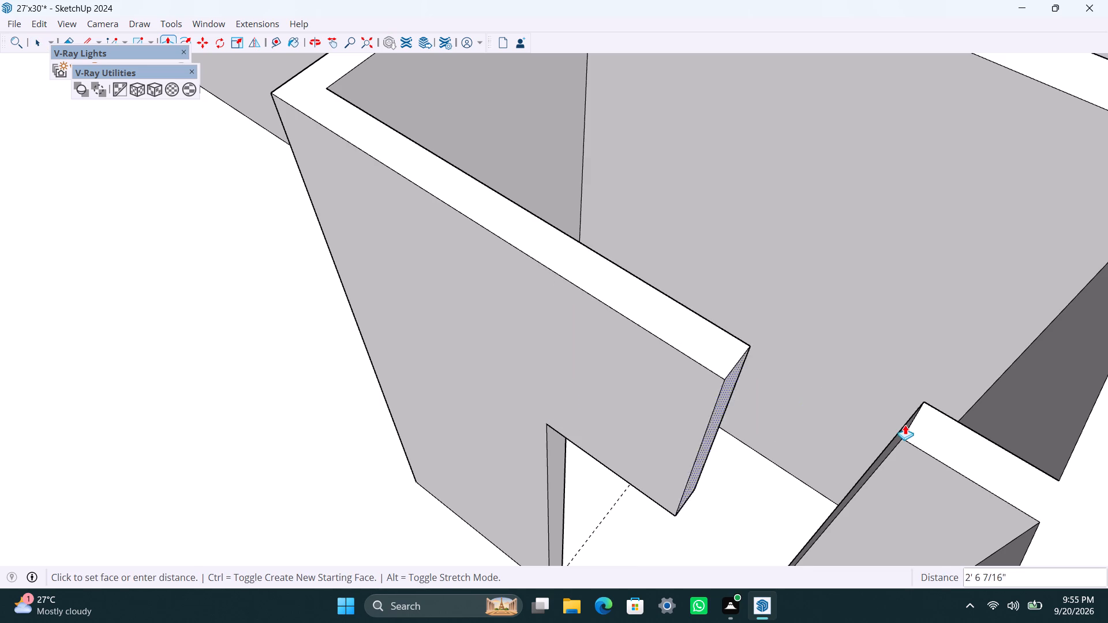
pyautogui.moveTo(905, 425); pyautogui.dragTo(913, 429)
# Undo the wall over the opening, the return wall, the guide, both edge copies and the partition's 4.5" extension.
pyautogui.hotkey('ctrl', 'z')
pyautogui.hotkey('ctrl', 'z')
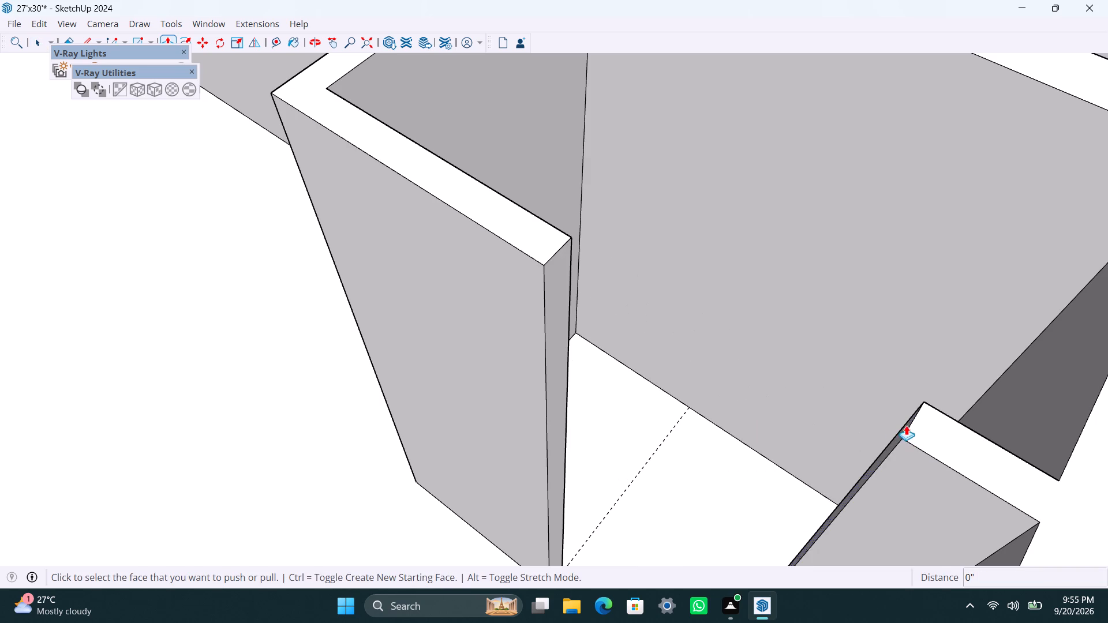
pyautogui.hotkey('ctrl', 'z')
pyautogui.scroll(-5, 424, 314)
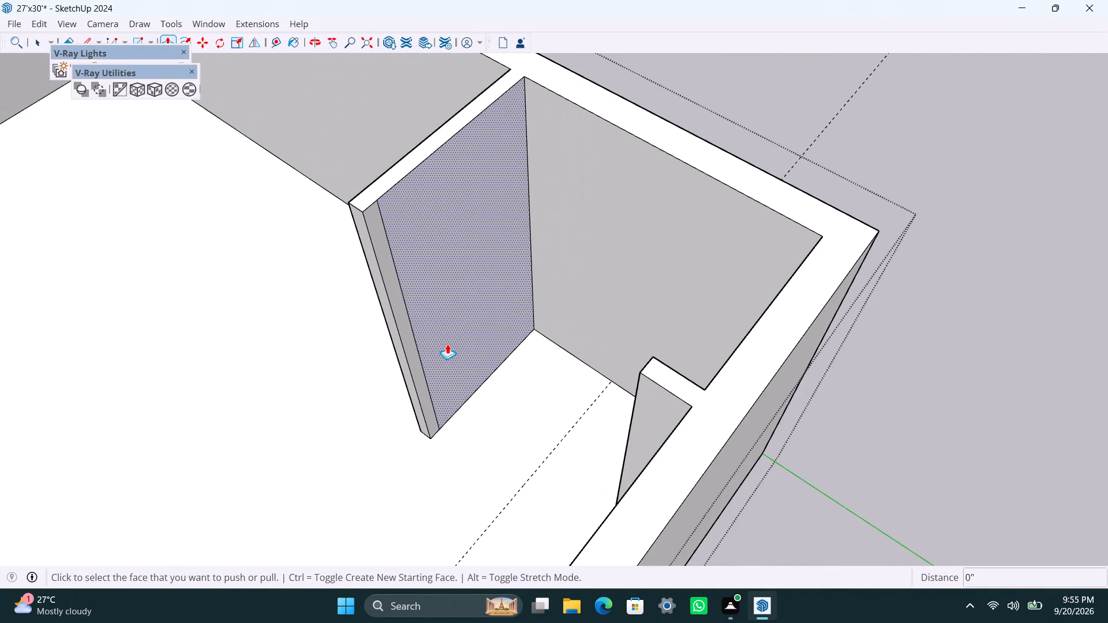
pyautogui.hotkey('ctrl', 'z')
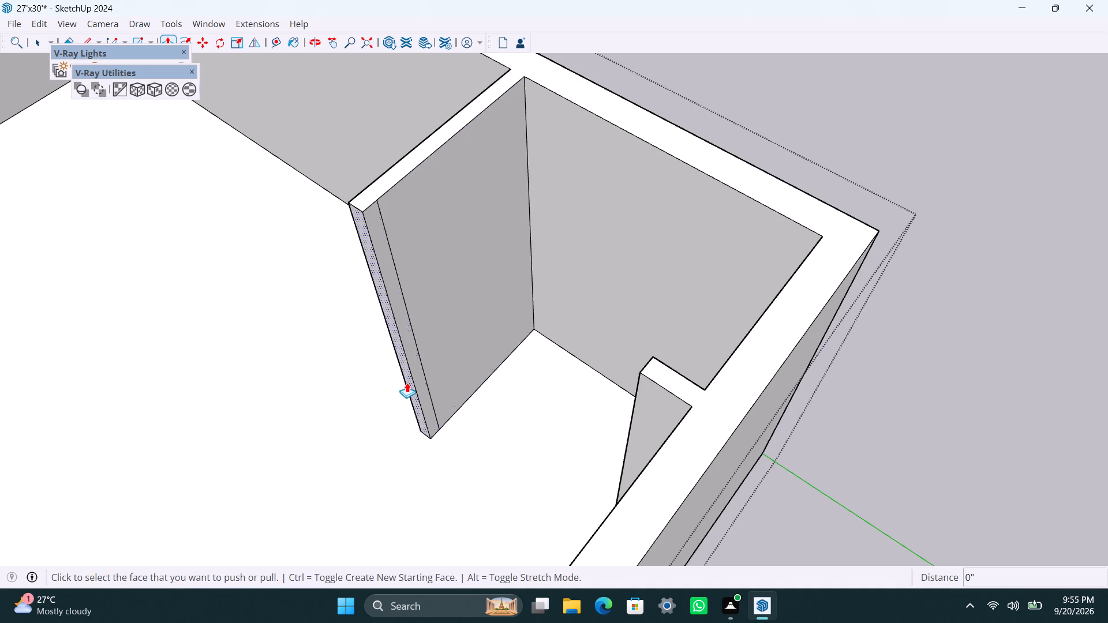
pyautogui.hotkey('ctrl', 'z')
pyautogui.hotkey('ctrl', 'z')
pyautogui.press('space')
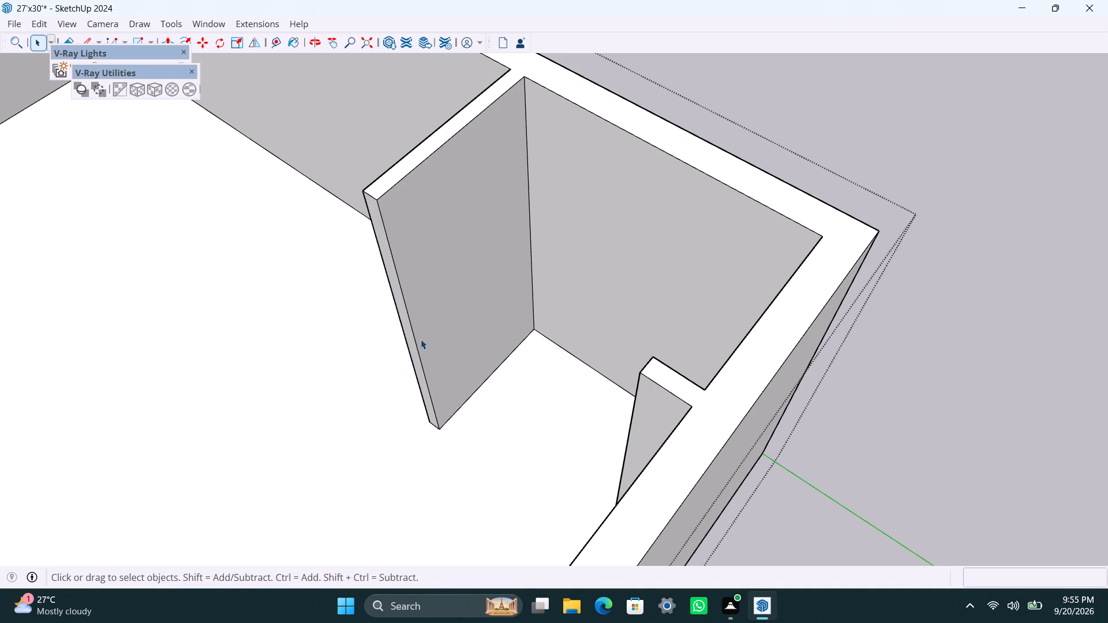
# Copy the partition end's vertical edge on the stub-wall side 4.5" back along the partition face.
pyautogui.click(417, 350)
pyautogui.press('m')
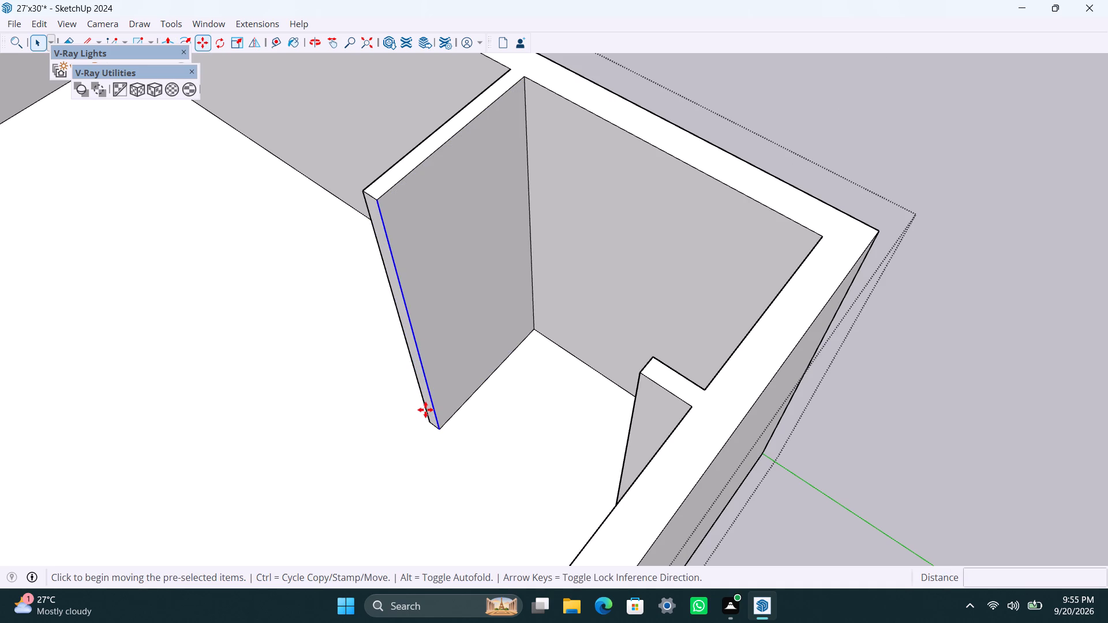
pyautogui.click(442, 423)
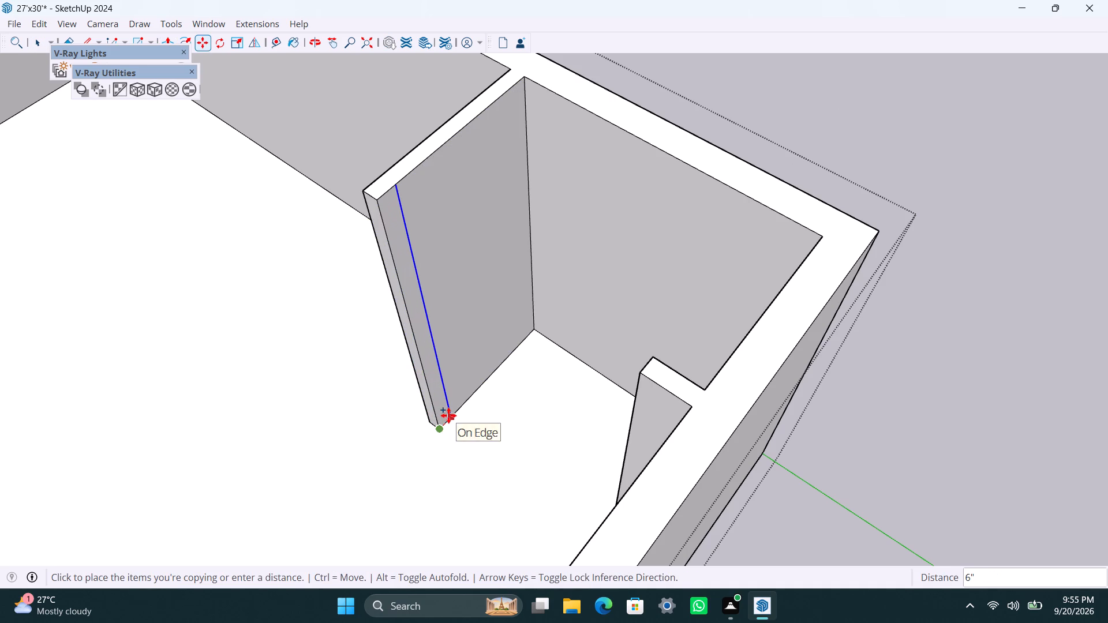
pyautogui.press('4')
pyautogui.write('.5"')
pyautogui.press('Return')
pyautogui.press('space')
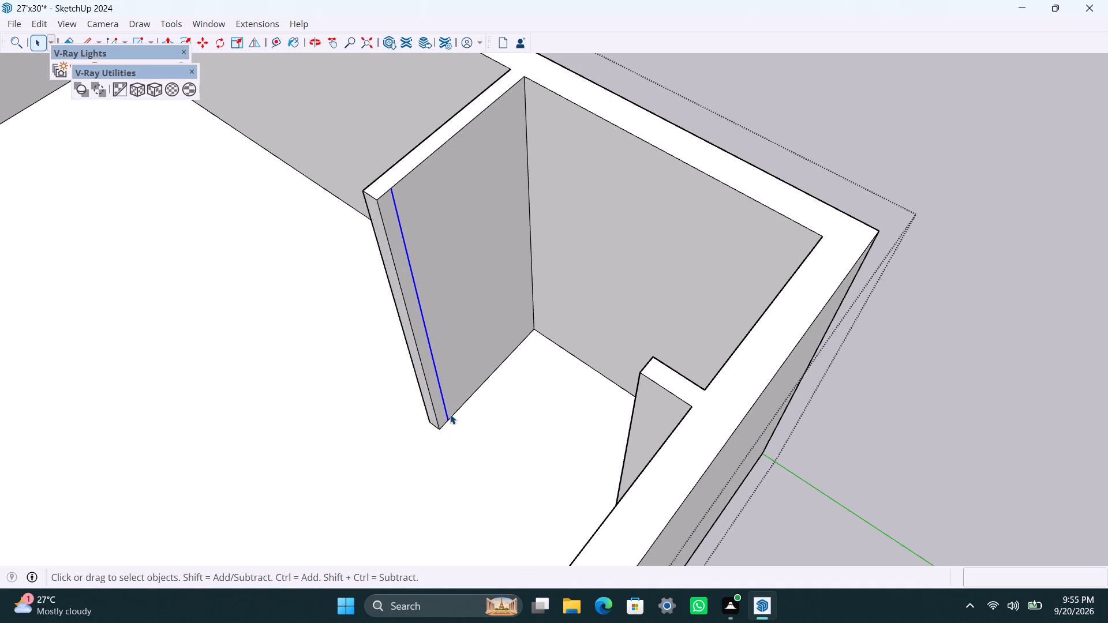
# Push/Pull the 4.5" strip at the partition's end partway toward the stub wall to start a return wall.
pyautogui.scroll(3, 443, 395)
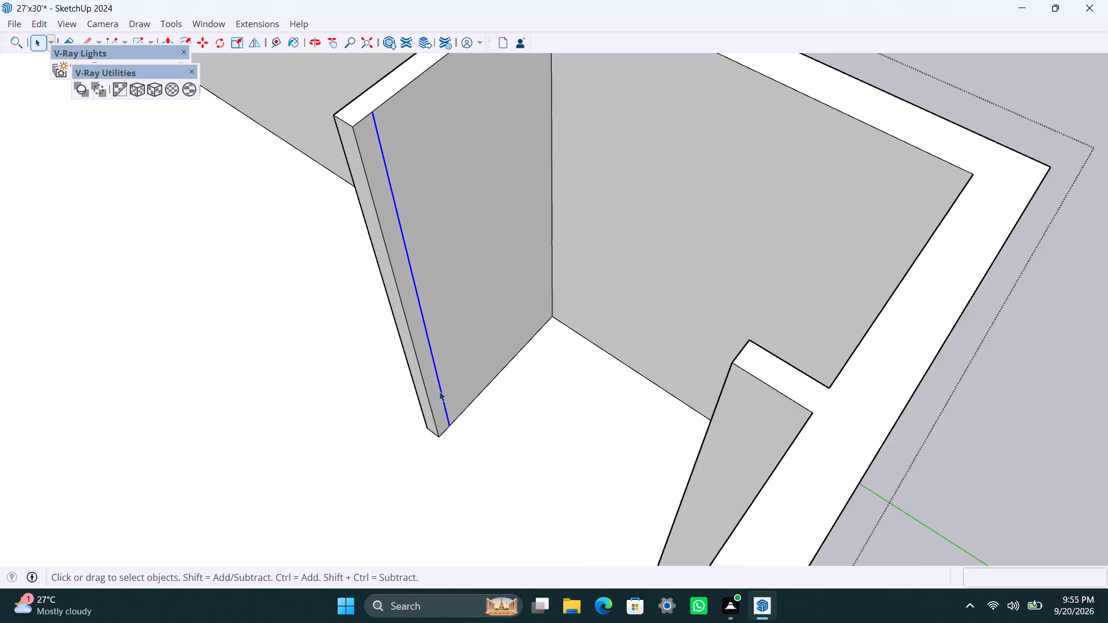
pyautogui.scroll(2, 439, 391)
pyautogui.press('space')
pyautogui.click(439, 398)
pyautogui.press('p')
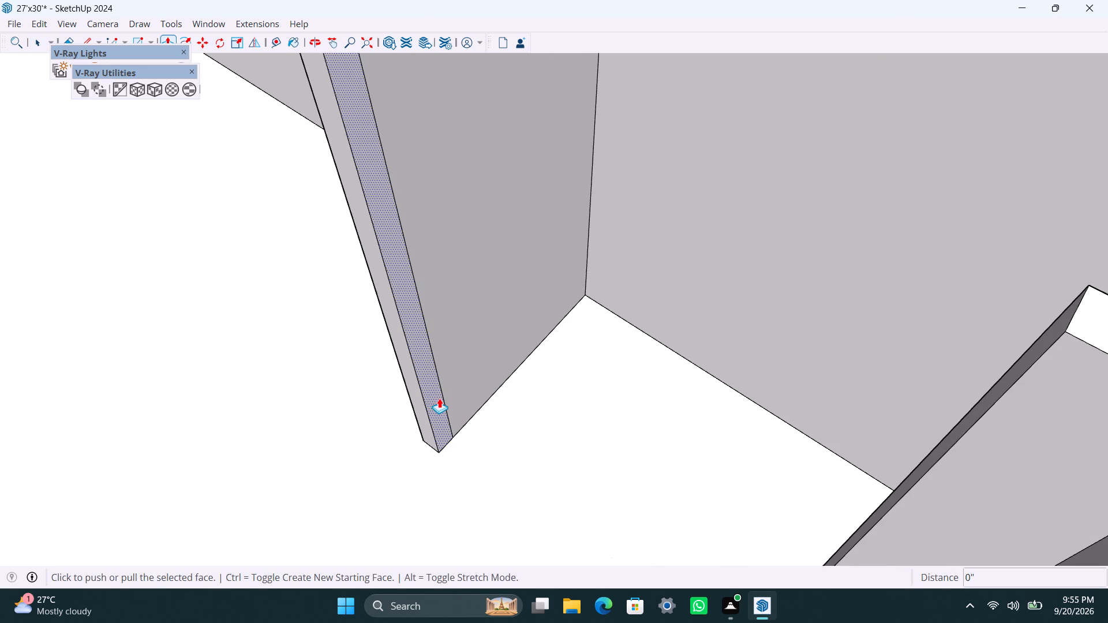
pyautogui.moveTo(439, 398); pyautogui.dragTo(483, 450)
# Place a guide line on the floor 3' from the stub wall's end, marking the door opening.
pyautogui.scroll(-9, 484, 450)
pyautogui.moveTo(483, 442); pyautogui.dragTo(675, 490, button='middle')
pyautogui.press('t')
pyautogui.scroll(7, 717, 463)
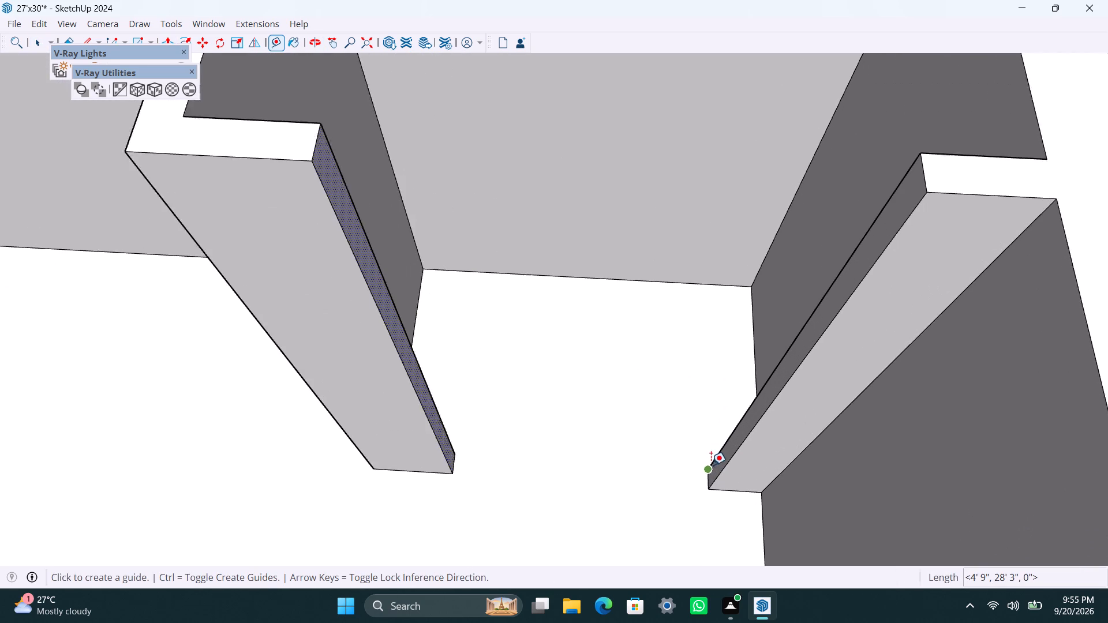
pyautogui.click(710, 470)
pyautogui.press('space')
pyautogui.scroll(2, 695, 481)
pyautogui.press('t')
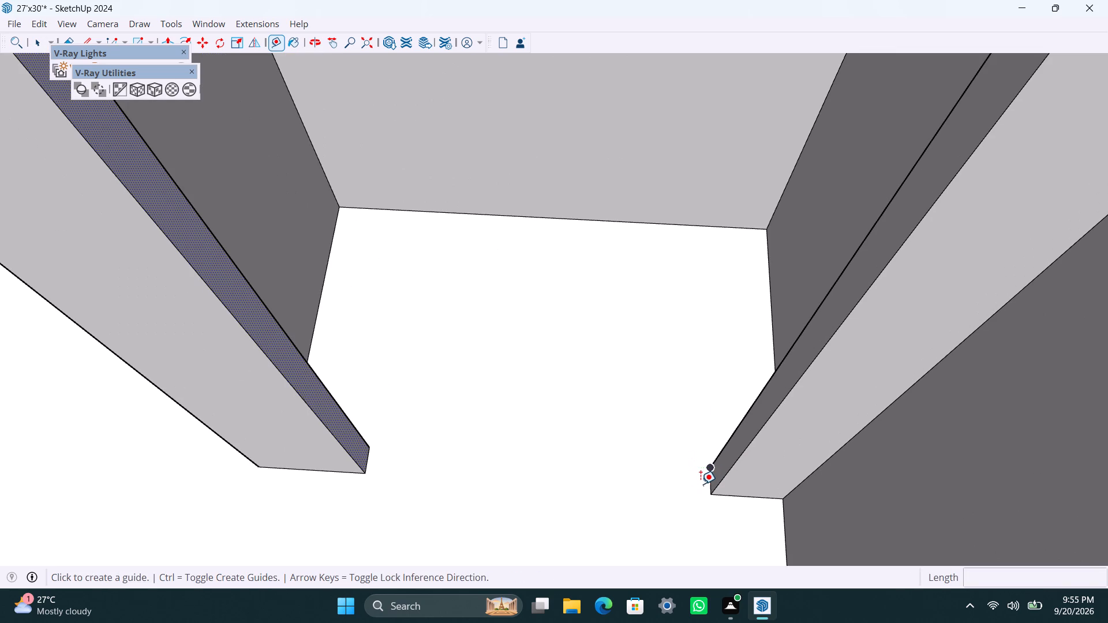
pyautogui.click(710, 483)
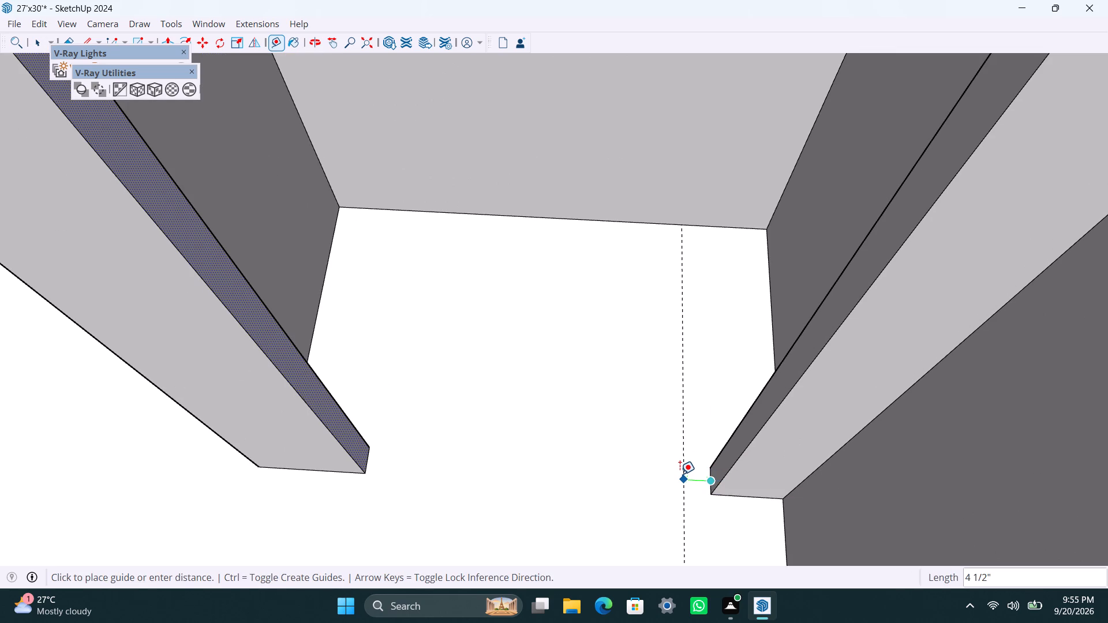
pyautogui.write("3'")
pyautogui.press('Return')
pyautogui.press('space')
# Push/Pull the return wall's end face toward the stub wall up to the 3' floor guide line.
pyautogui.scroll(-3, 304, 359)
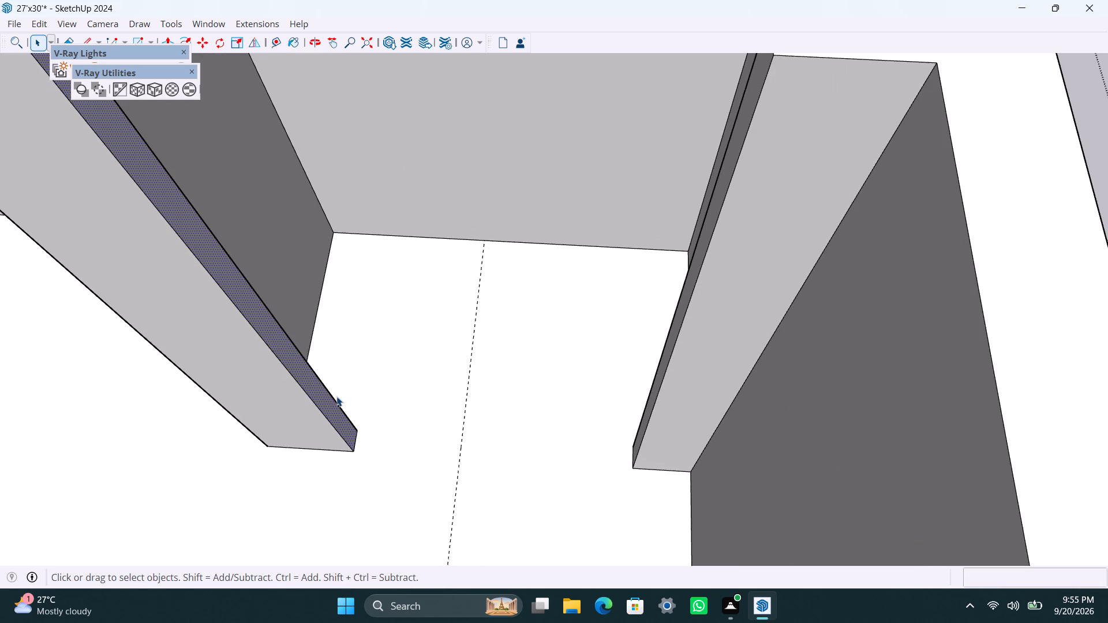
pyautogui.moveTo(346, 402); pyautogui.dragTo(244, 411, button='middle')
pyautogui.click(300, 348)
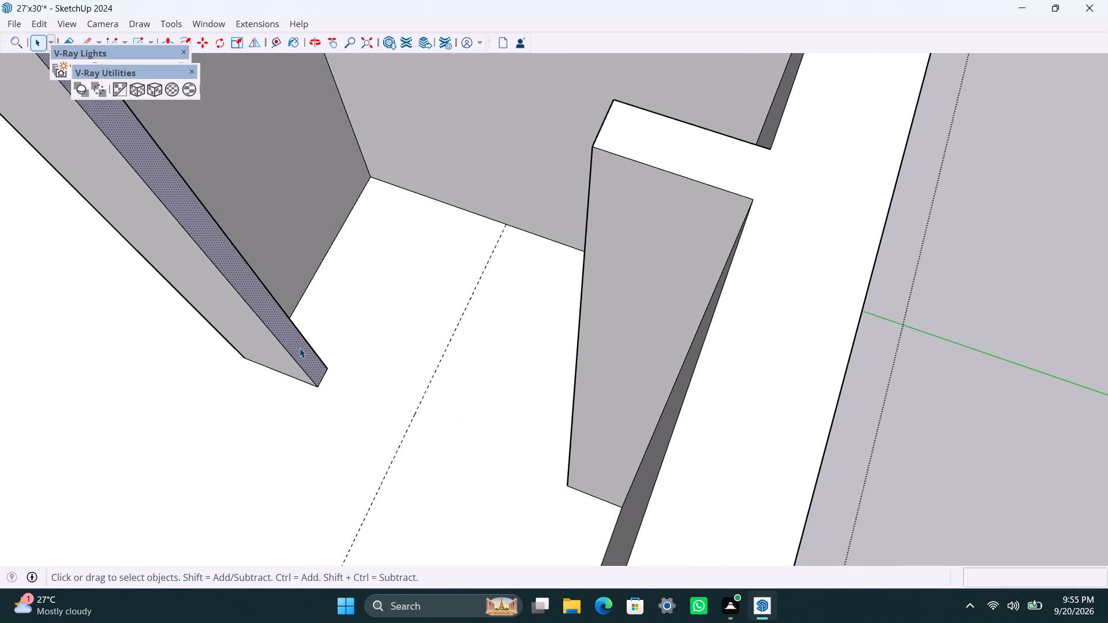
pyautogui.press('p')
pyautogui.moveTo(299, 347); pyautogui.dragTo(411, 441)
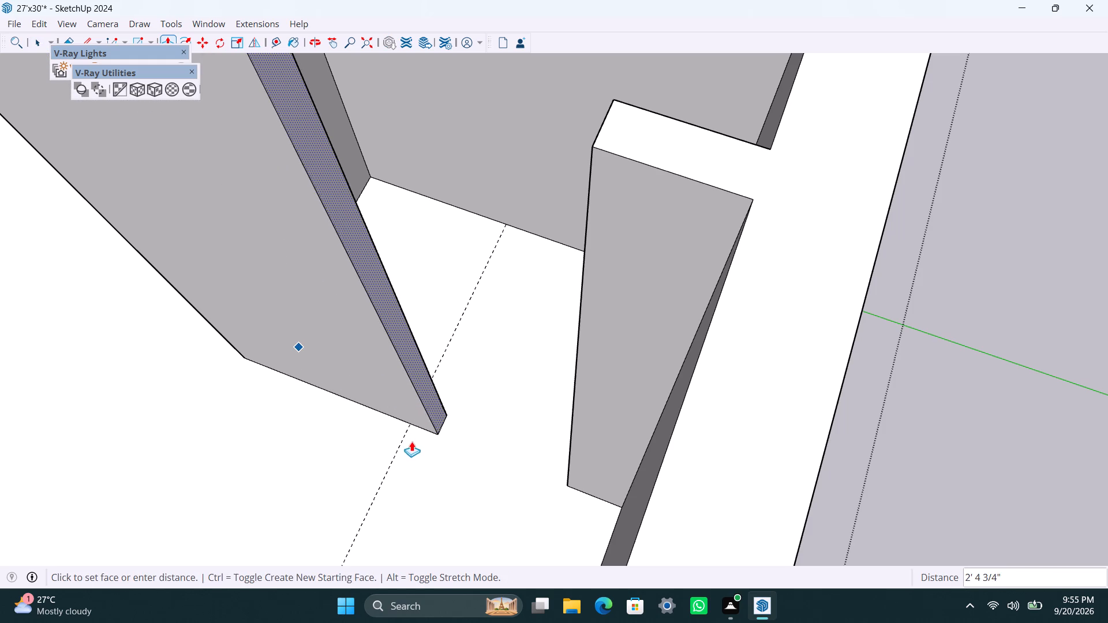
pyautogui.moveTo(411, 441); pyautogui.dragTo(398, 449)
# Copy the top edge of the return wall's end face 3' down that face.
pyautogui.scroll(-5, 400, 450)
pyautogui.press('space')
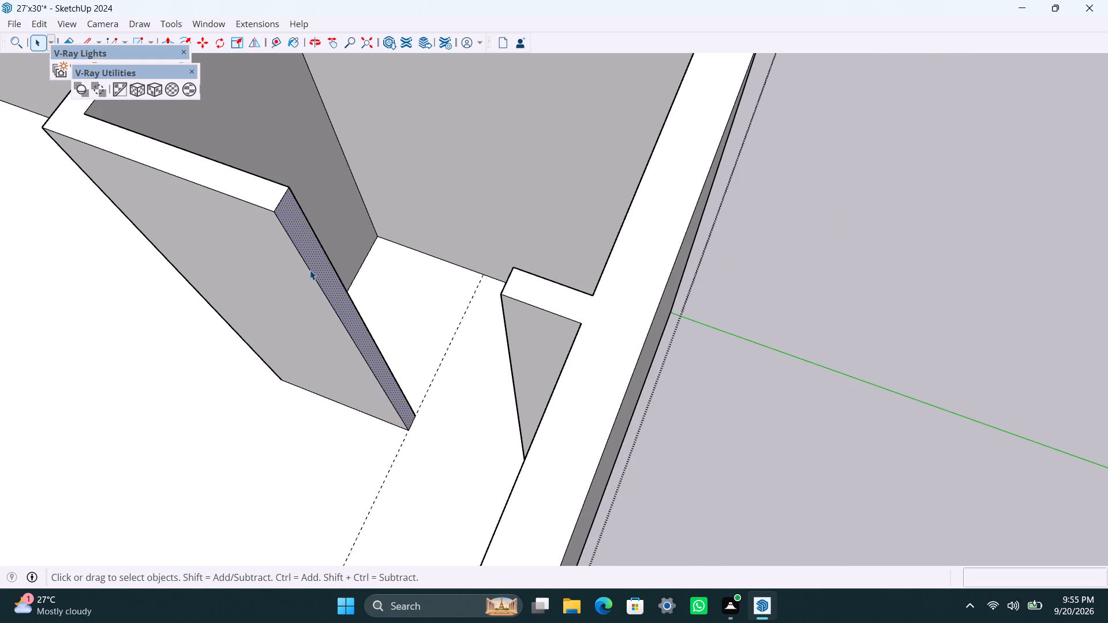
pyautogui.scroll(2, 279, 201)
pyautogui.click(279, 201)
pyautogui.press('m')
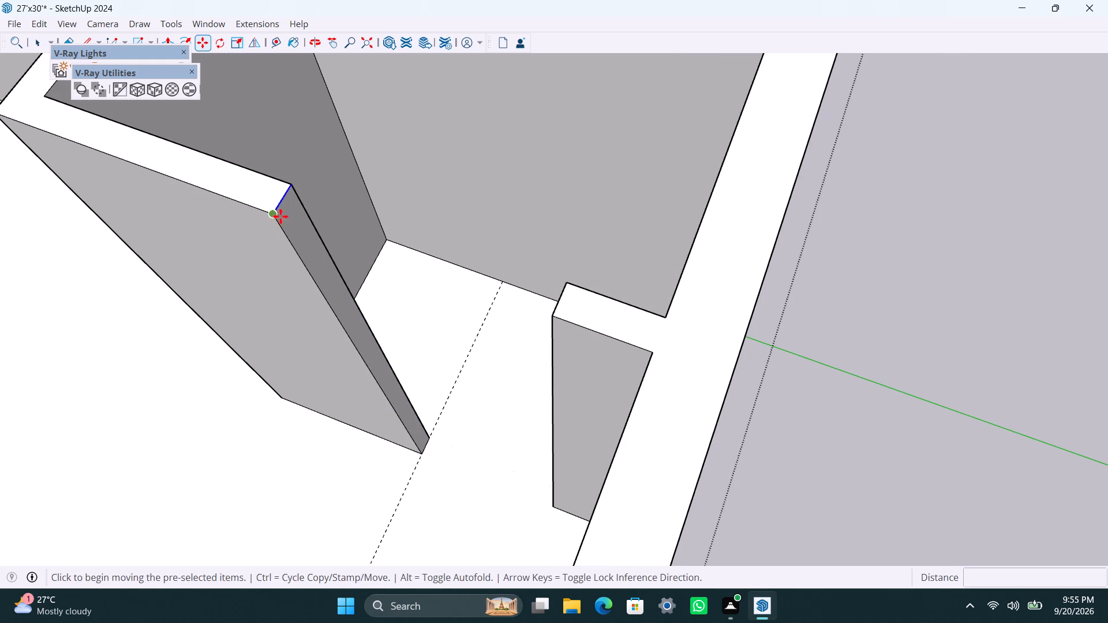
pyautogui.moveTo(279, 211); pyautogui.dragTo(279, 216)
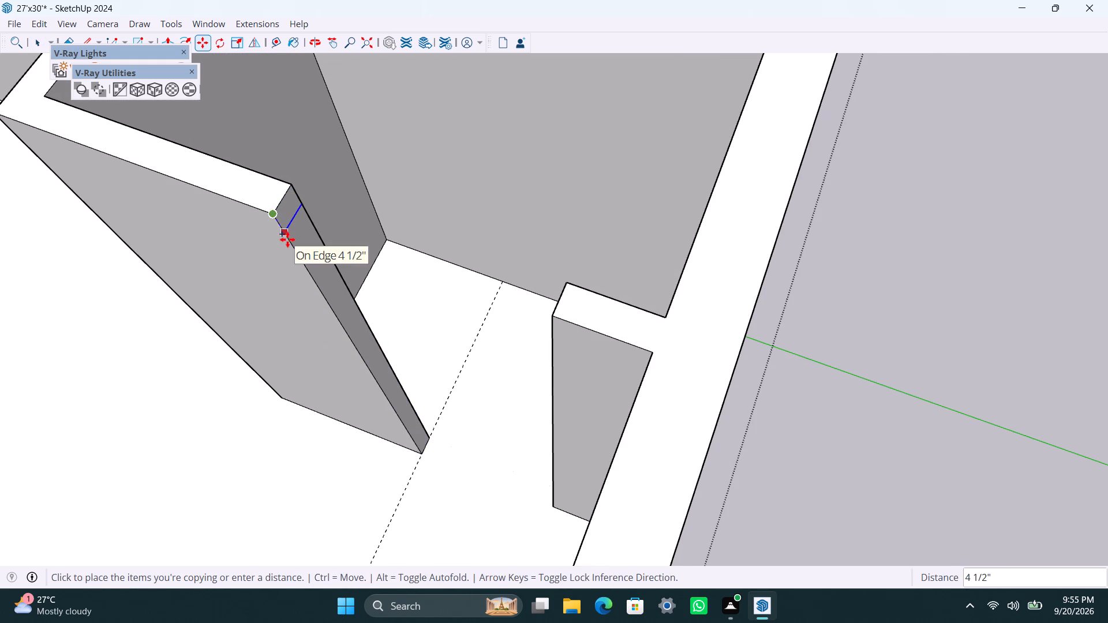
pyautogui.write("3'")
pyautogui.press('Return')
pyautogui.press('space')
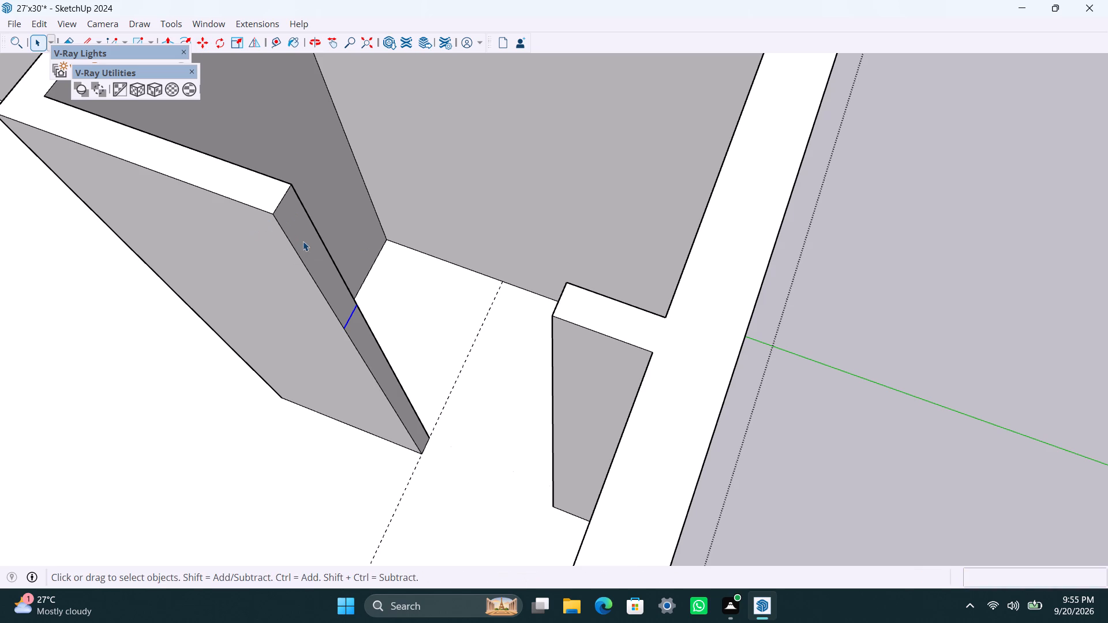
# Push/Pull the upper 3' of the return wall's end face across to the stub wall as a door header, and save the model.
pyautogui.click(303, 241)
pyautogui.press('p')
pyautogui.moveTo(303, 241); pyautogui.dragTo(585, 299)
pyautogui.hotkey('ctrl', 's')
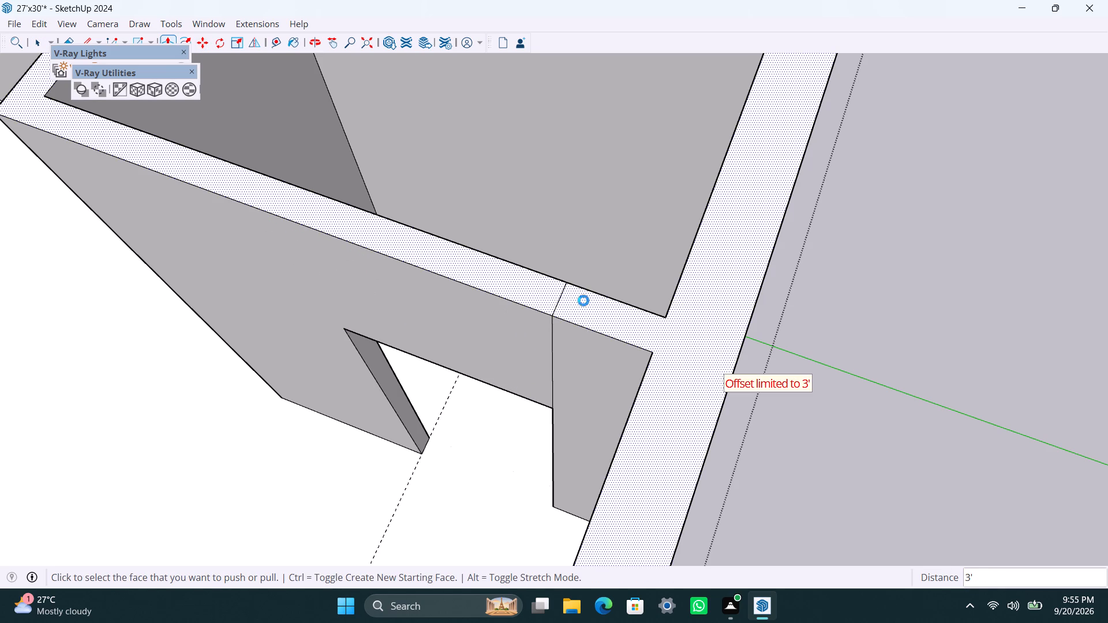
pyautogui.press('space')
# Examine the overall layout and the open floor area around the corner room and its door opening.
pyautogui.scroll(-4, 571, 298)
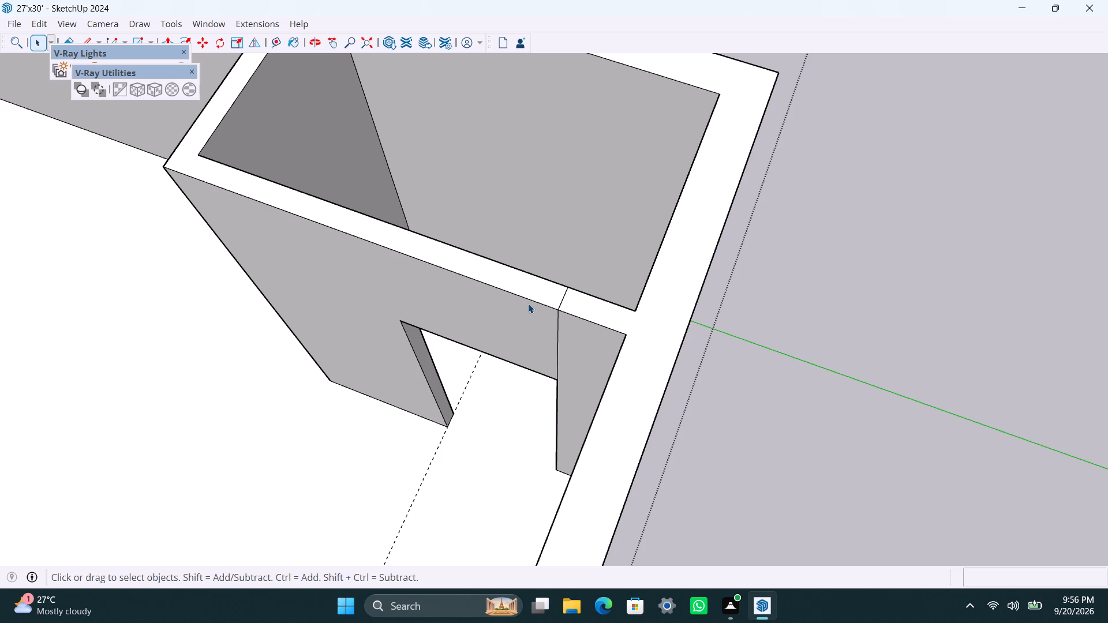
pyautogui.scroll(-5, 541, 303)
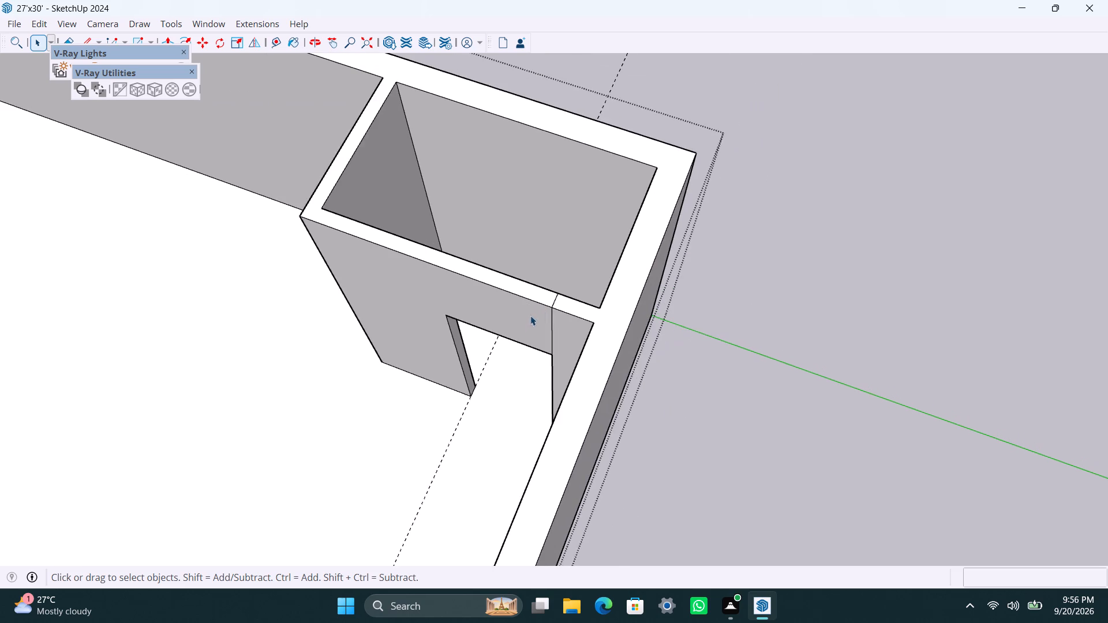
pyautogui.scroll(-3, 525, 347)
pyautogui.moveTo(493, 407); pyautogui.dragTo(777, 348, button='middle')
pyautogui.scroll(-3, 567, 320)
pyautogui.moveTo(520, 412); pyautogui.dragTo(698, 410, button='middle')
pyautogui.scroll(-1, 592, 331)
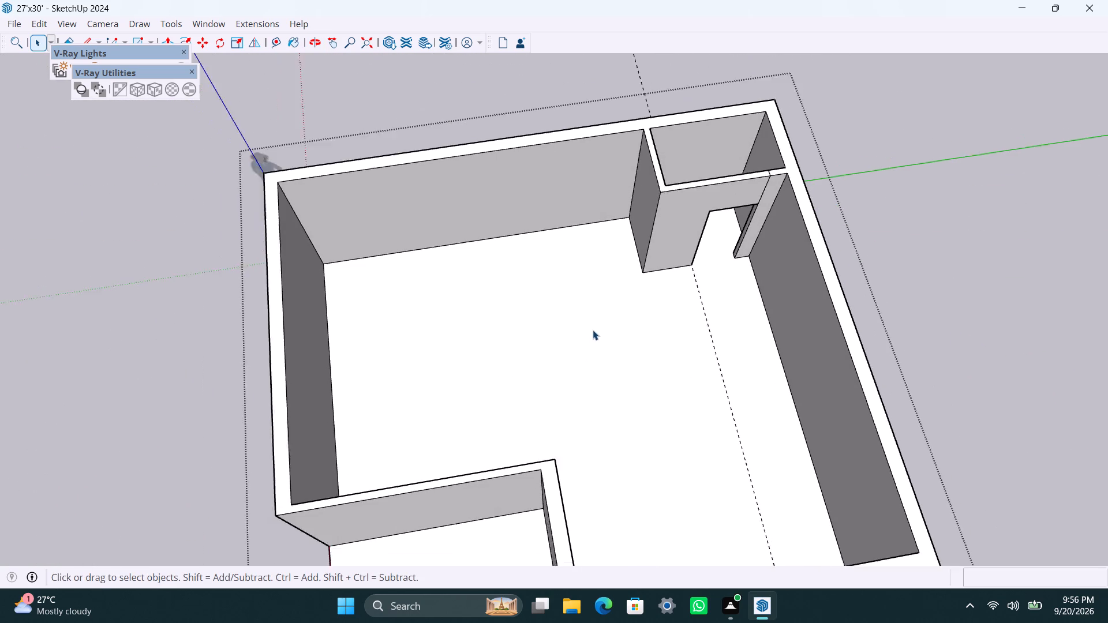
pyautogui.scroll(-1, 593, 330)
pyautogui.scroll(3, 609, 325)
pyautogui.scroll(-2, 634, 321)
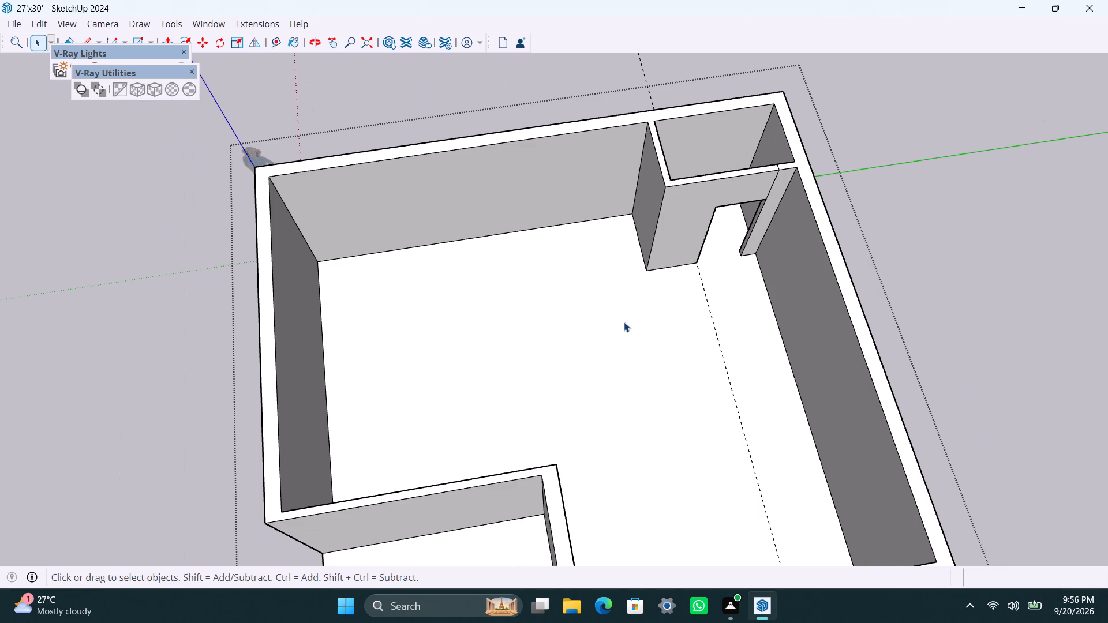
pyautogui.scroll(-3, 642, 319)
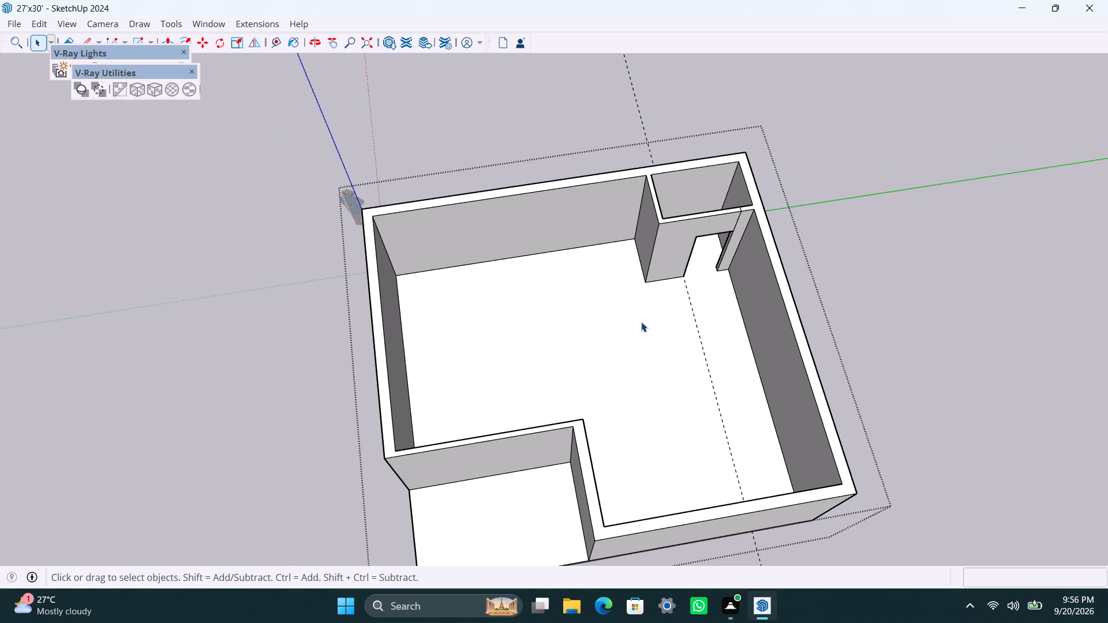
pyautogui.scroll(2, 641, 322)
pyautogui.keyDown('shift'); pyautogui.moveTo(590, 340); pyautogui.dragTo(568, 347, button='middle'); pyautogui.keyUp('shift')
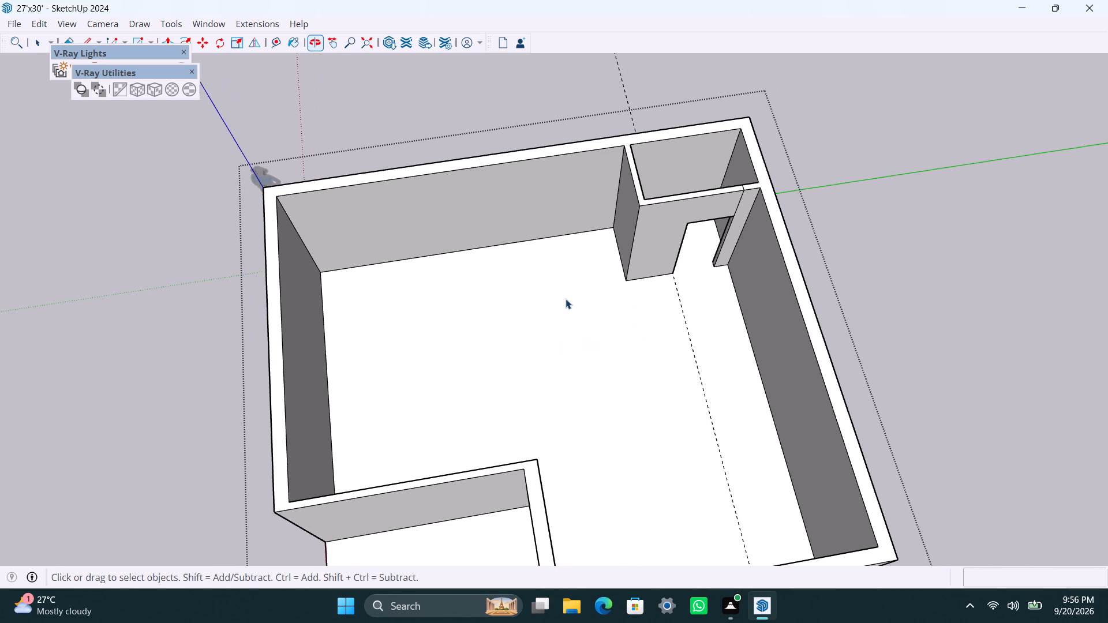
pyautogui.scroll(-3, 566, 283)
pyautogui.moveTo(564, 284); pyautogui.dragTo(536, 286, button='middle')
pyautogui.scroll(2, 552, 268)
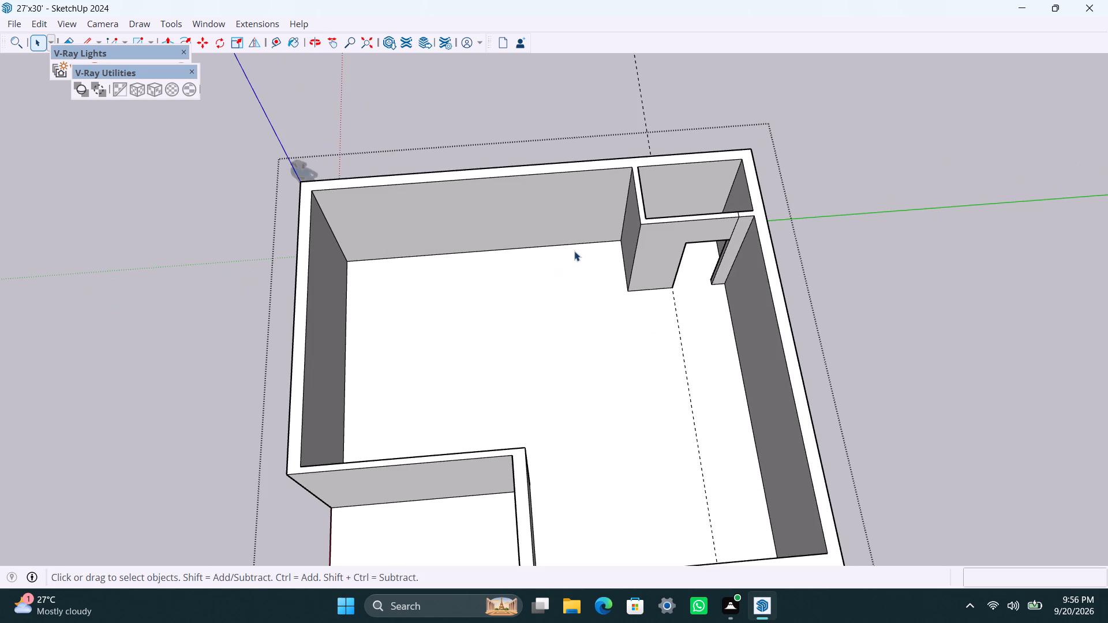
pyautogui.scroll(4, 585, 250)
pyautogui.scroll(-2, 612, 227)
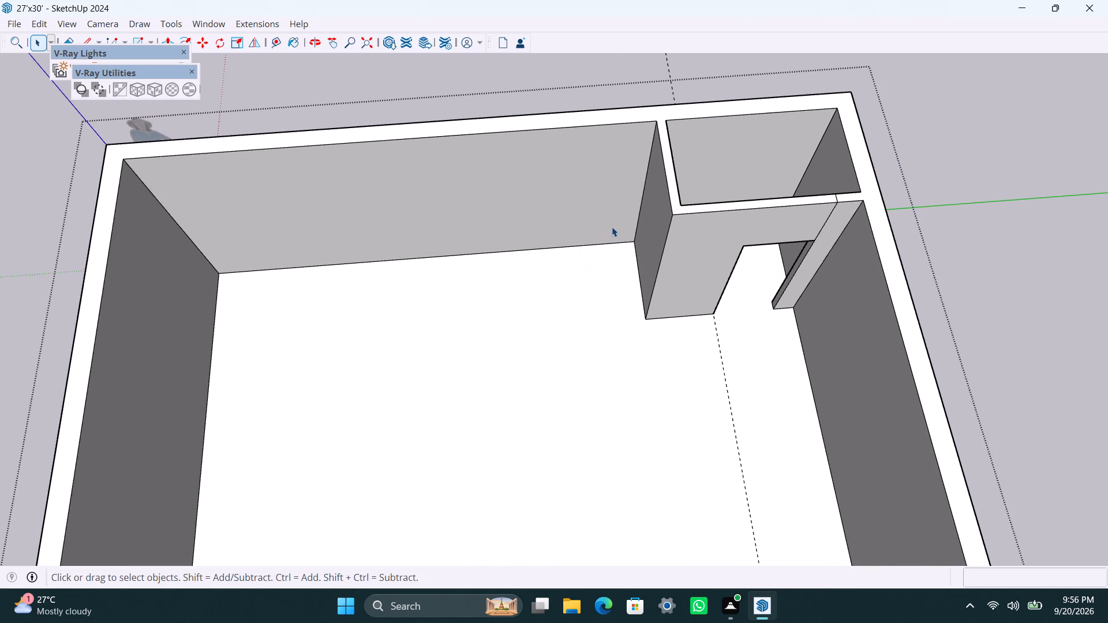
pyautogui.scroll(-1, 612, 227)
pyautogui.scroll(2, 622, 229)
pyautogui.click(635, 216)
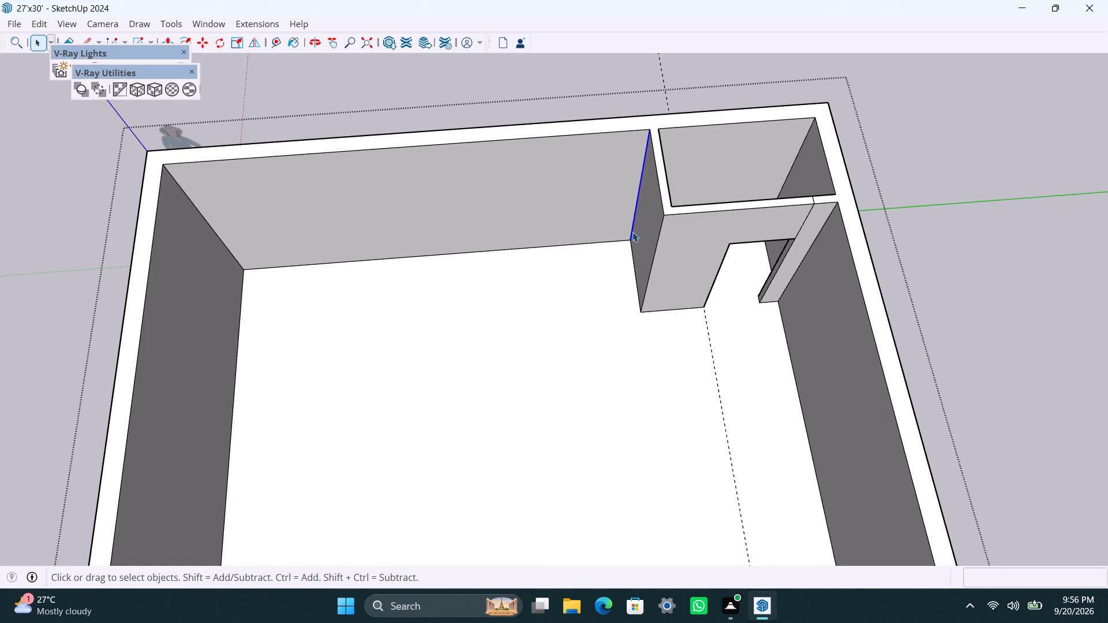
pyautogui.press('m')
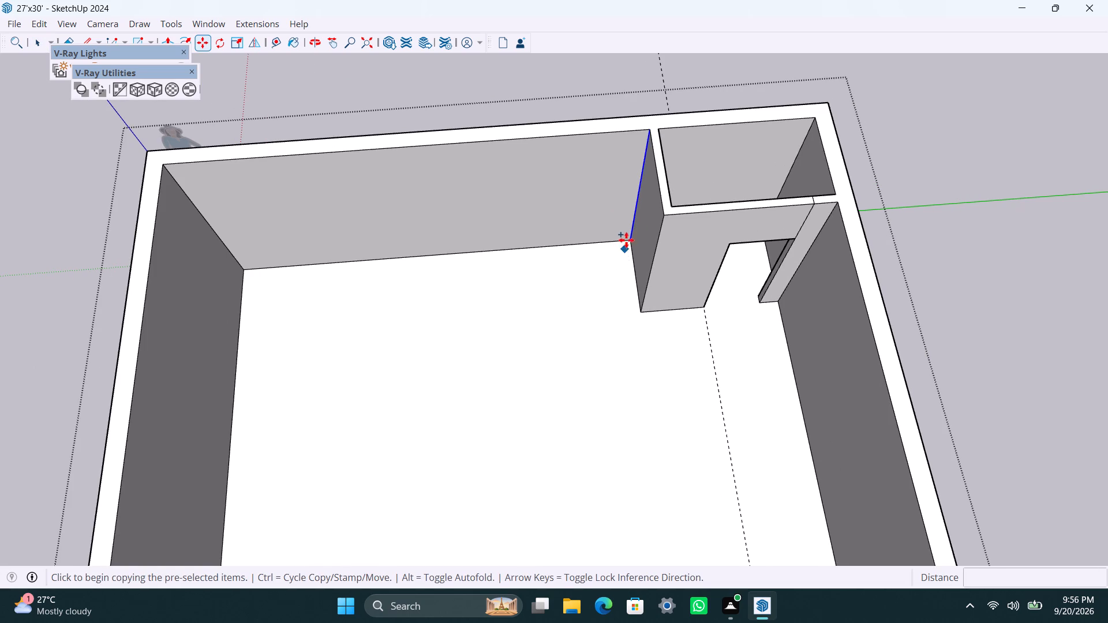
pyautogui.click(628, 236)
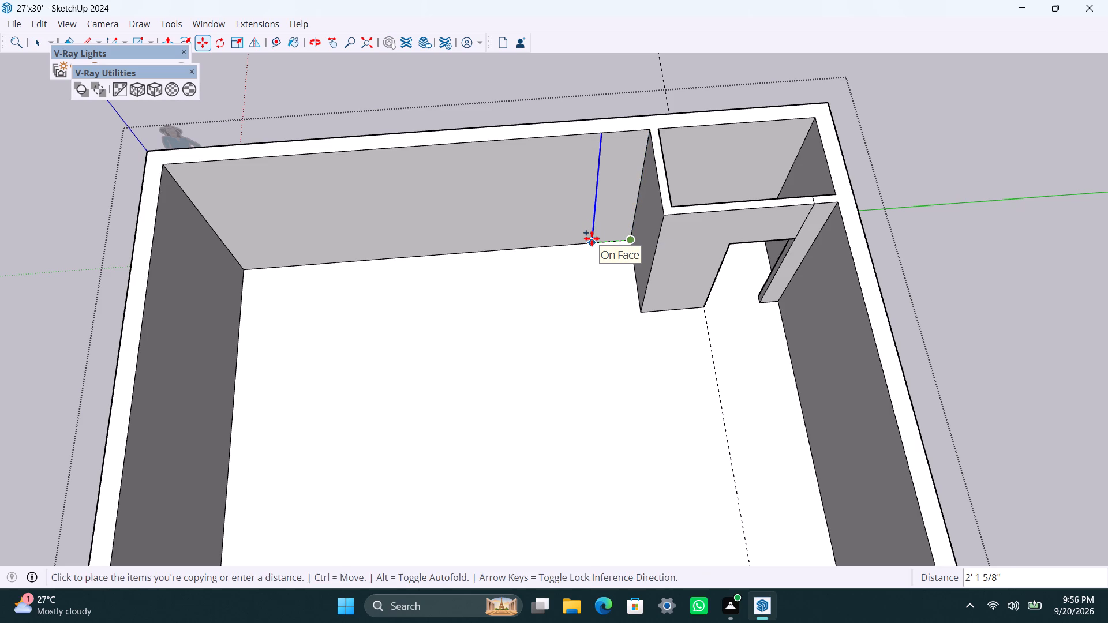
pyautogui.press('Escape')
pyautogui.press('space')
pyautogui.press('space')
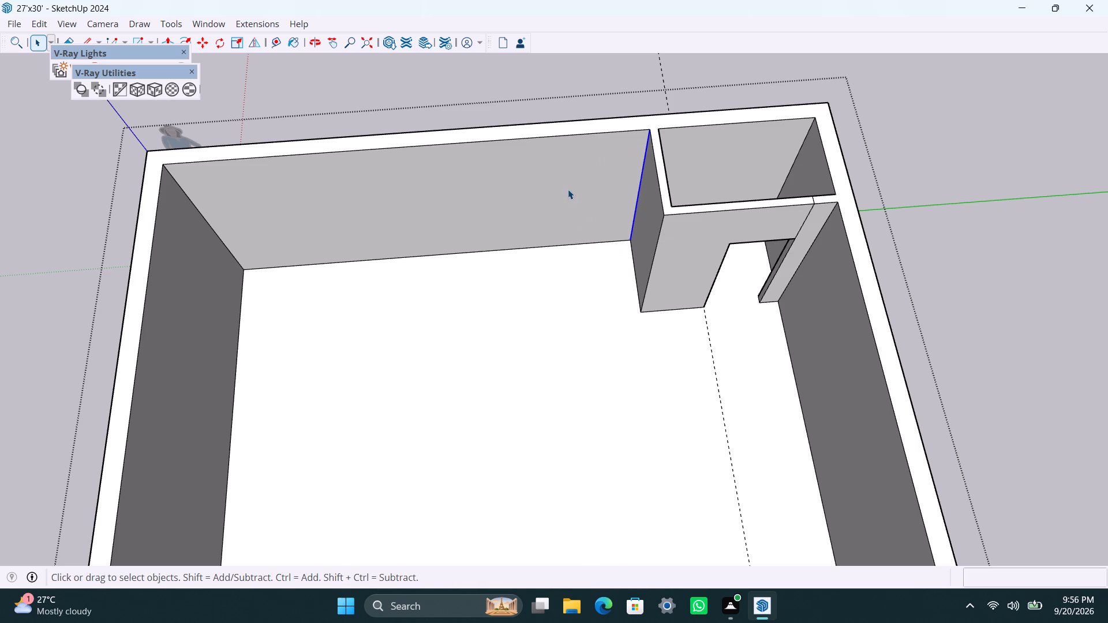
# Copy the vertical edge where the stub wall meets the outer wall along that wall's inner face, away from the corner room.
pyautogui.scroll(-4, 568, 189)
pyautogui.moveTo(488, 284); pyautogui.dragTo(867, 265, button='middle')
pyautogui.scroll(2, 537, 142)
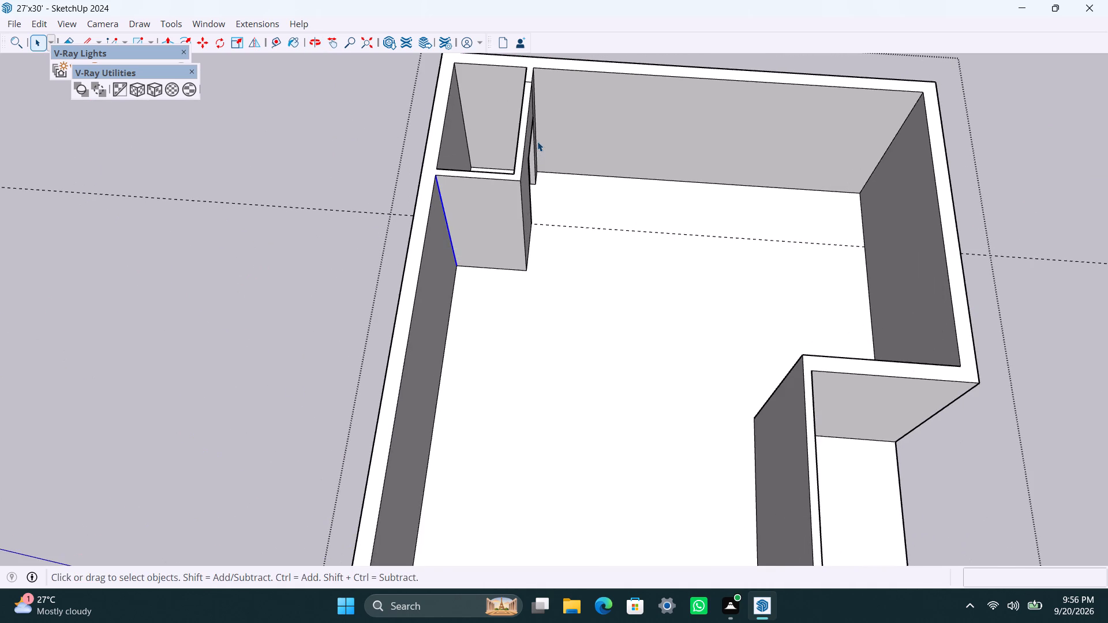
pyautogui.keyDown('shift'); pyautogui.moveTo(537, 141); pyautogui.dragTo(395, 184, button='middle'); pyautogui.keyUp('shift')
pyautogui.scroll(3, 402, 181)
pyautogui.click(389, 173)
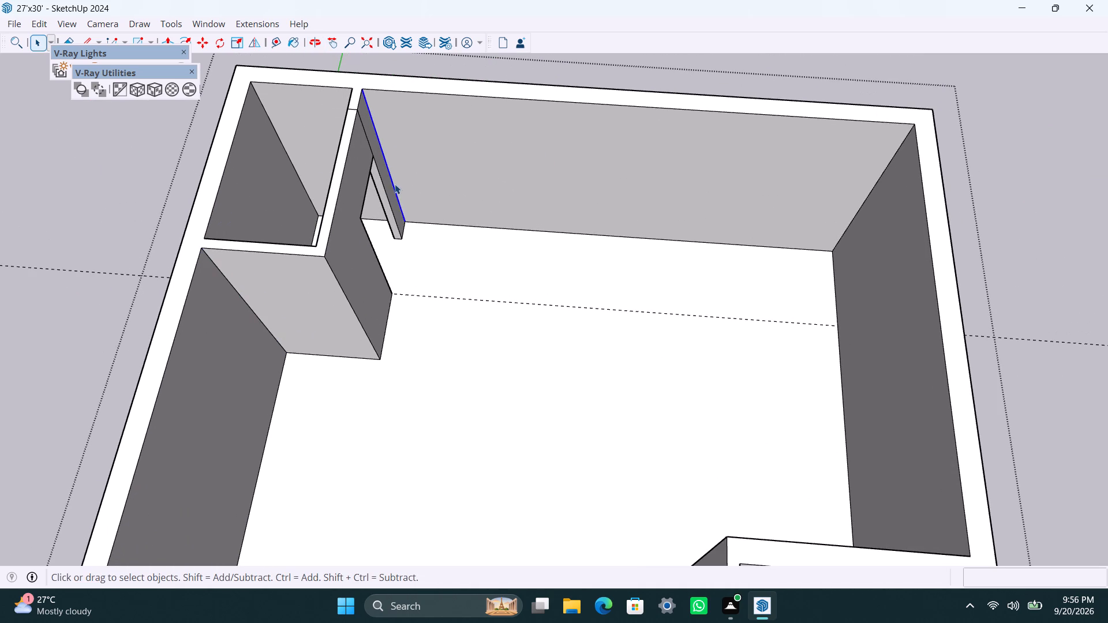
pyautogui.press('m')
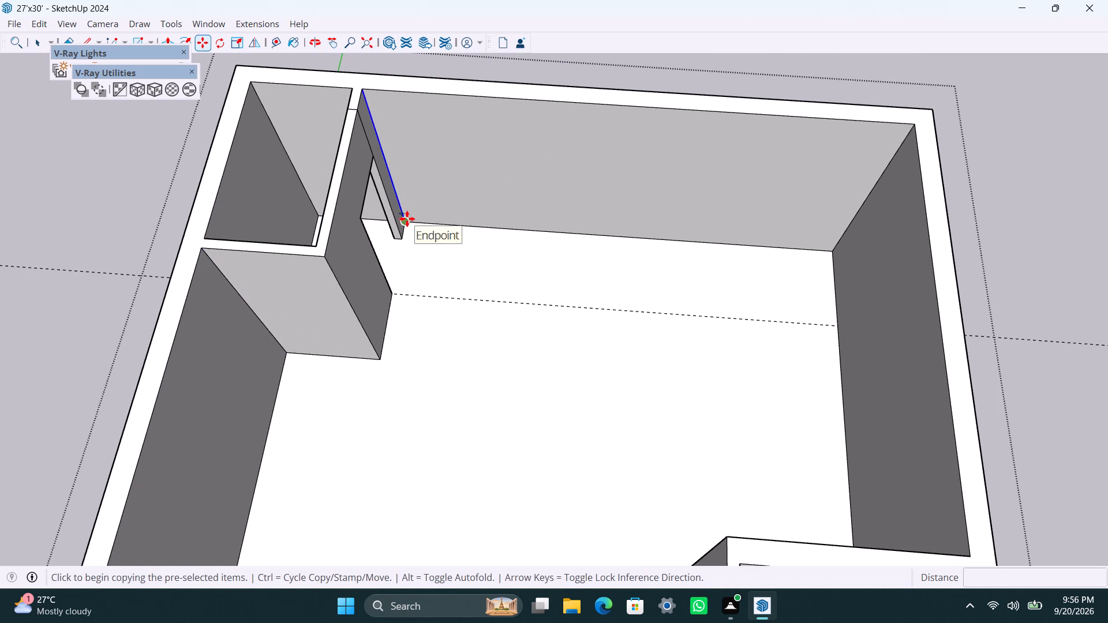
pyautogui.click(406, 218)
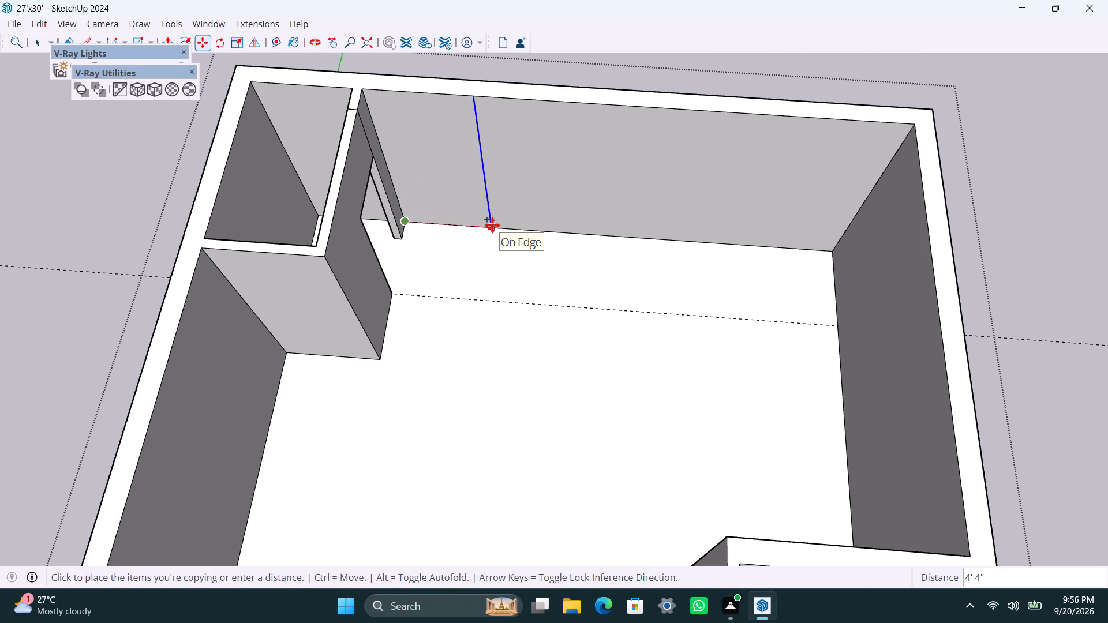
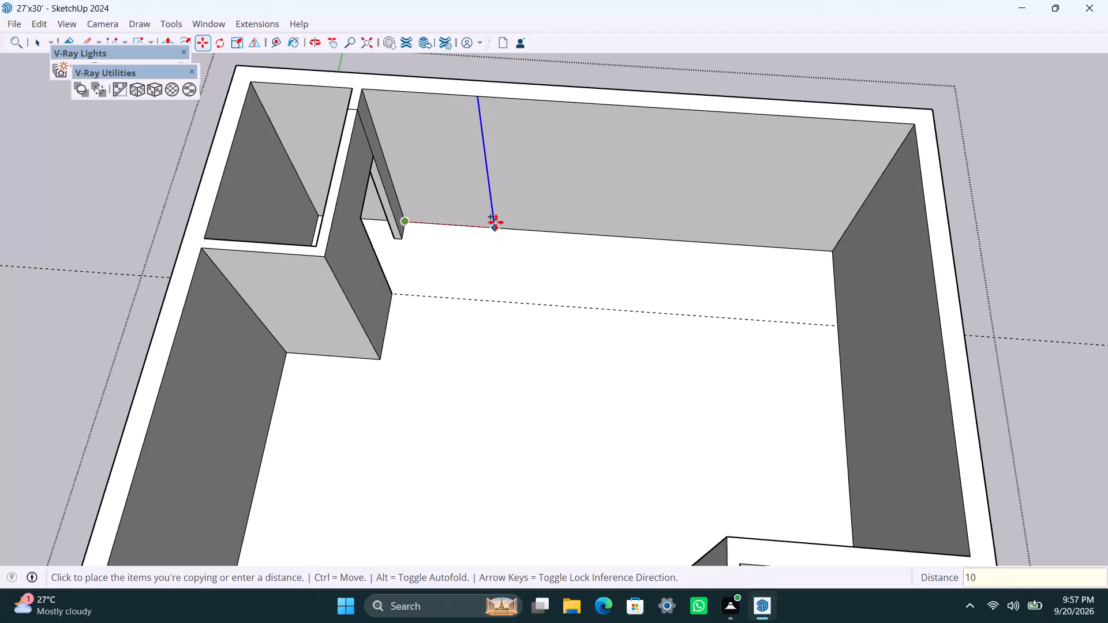
# Place the edge copy 10'6" from the stub wall along the outer wall, and copy it another 4.5" to outline a partition strip.
pyautogui.press('6')
pyautogui.hotkey('shift', '"')
pyautogui.press('Return')
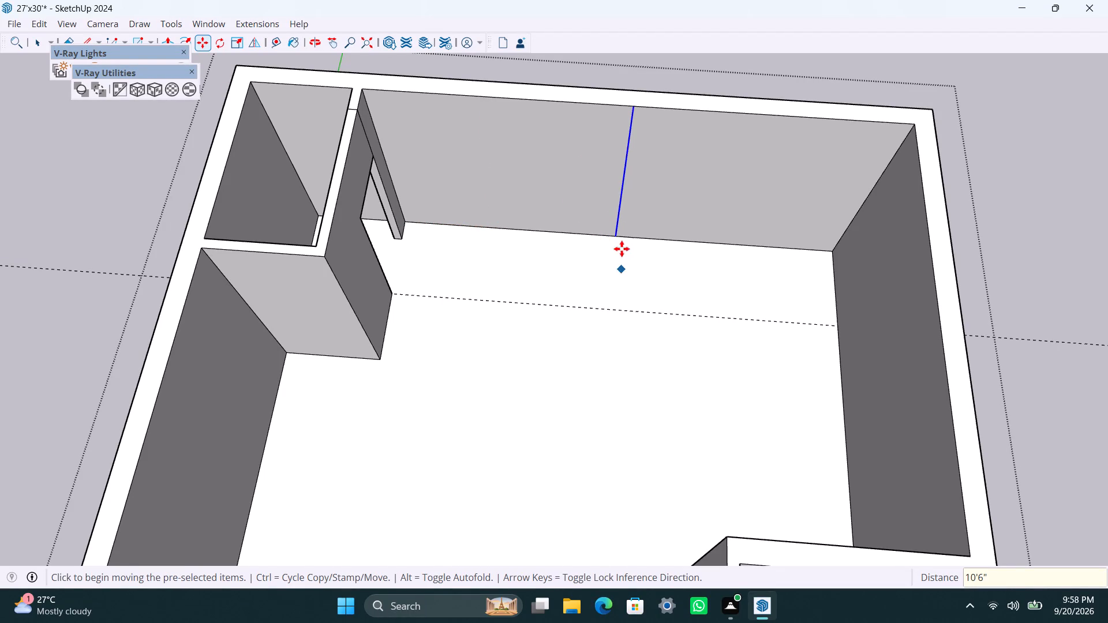
pyautogui.click(617, 234)
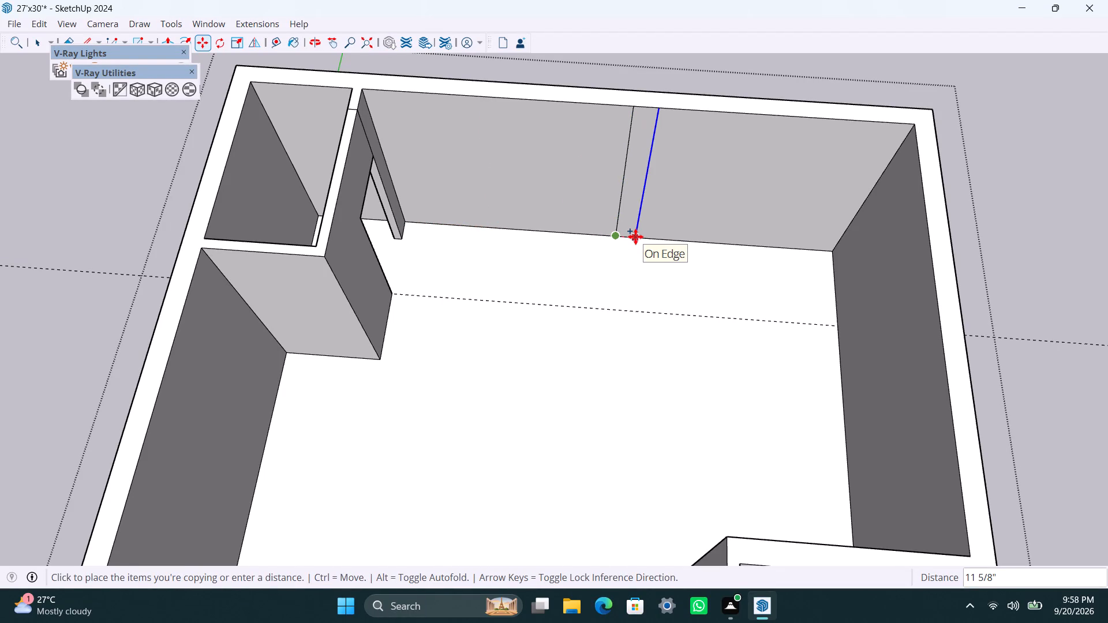
pyautogui.write('4.5"')
pyautogui.press('Return')
pyautogui.press('space')
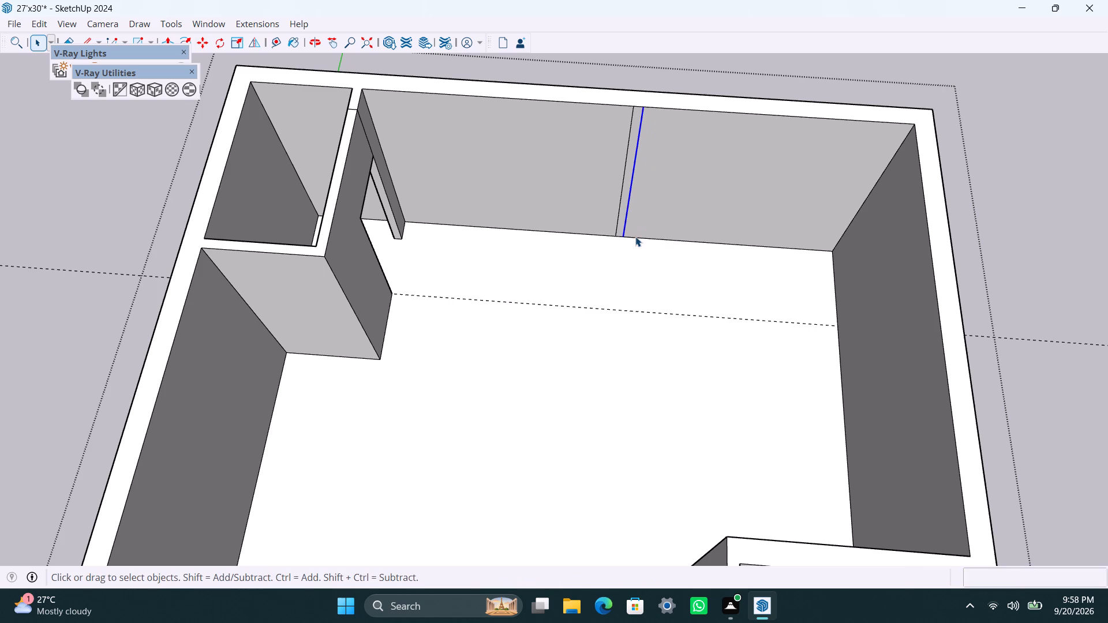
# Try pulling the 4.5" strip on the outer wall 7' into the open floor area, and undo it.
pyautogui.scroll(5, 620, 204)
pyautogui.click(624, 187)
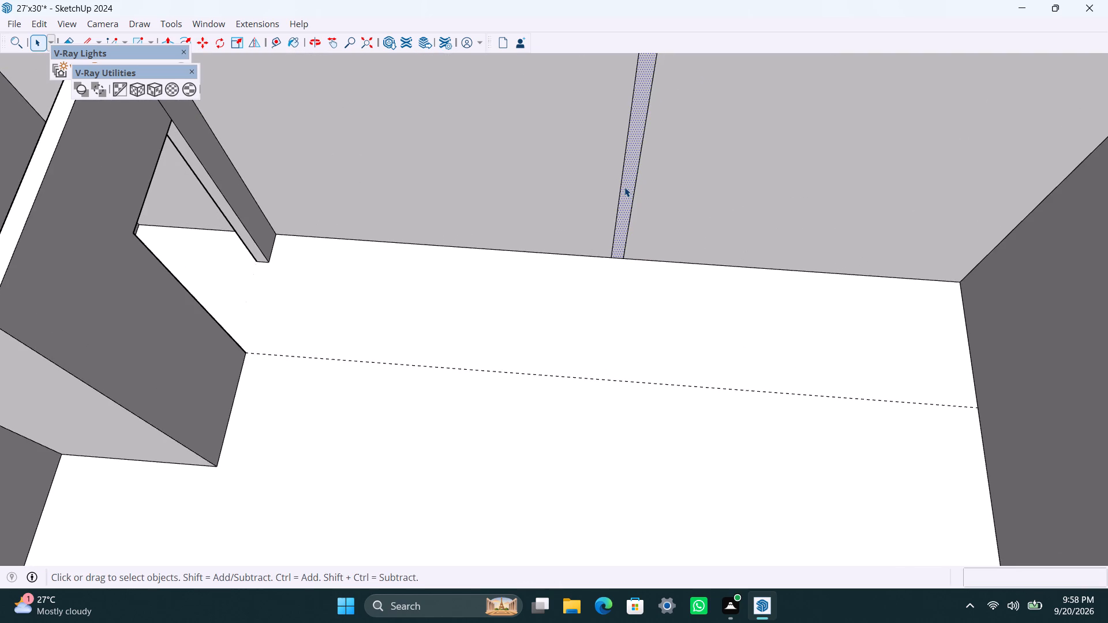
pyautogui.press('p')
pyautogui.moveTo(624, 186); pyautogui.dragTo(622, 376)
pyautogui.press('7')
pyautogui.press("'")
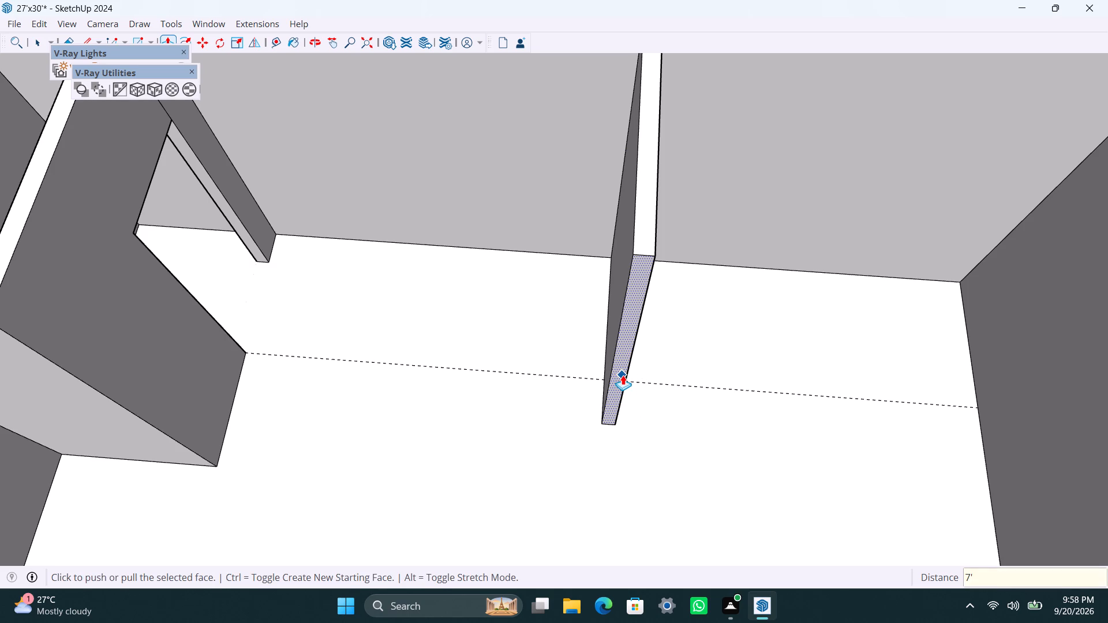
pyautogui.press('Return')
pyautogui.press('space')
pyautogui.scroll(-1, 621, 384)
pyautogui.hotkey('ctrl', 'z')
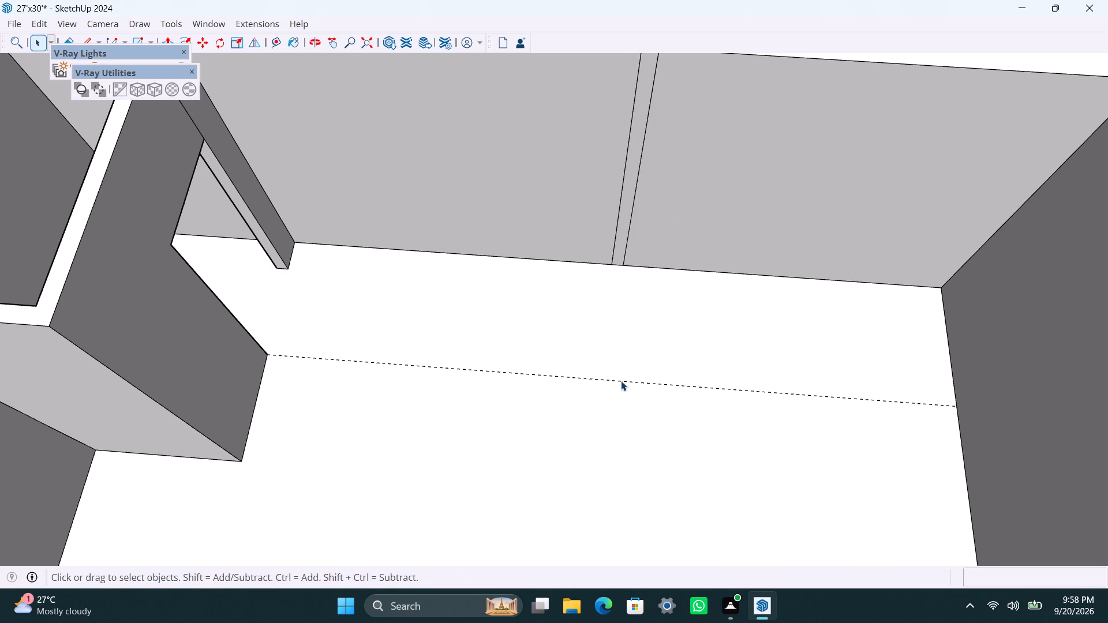
# Push/Pull the 4.5" strip on the outer wall 7' into the open floor area as a partition.
pyautogui.click(629, 192)
pyautogui.press('p')
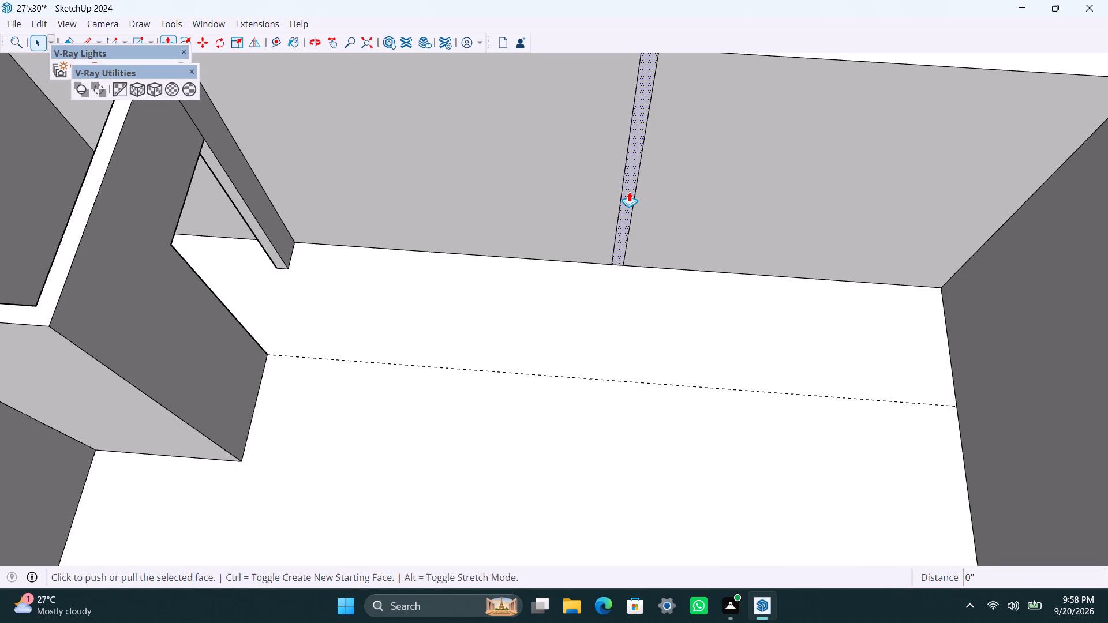
pyautogui.moveTo(629, 192); pyautogui.dragTo(657, 380)
pyautogui.write("7'")
pyautogui.press('Return')
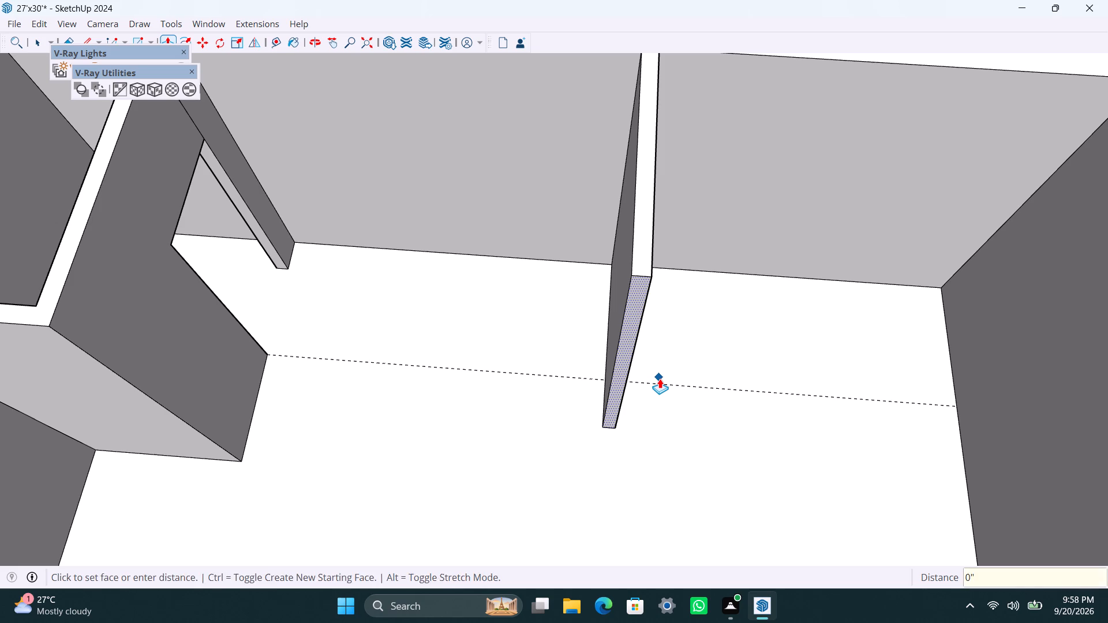
pyautogui.press('space')
# Copy the corner room's outer vertical corner edge 4.5" along its end wall, on the face toward the large open area.
pyautogui.scroll(-11, 629, 381)
pyautogui.moveTo(591, 394); pyautogui.dragTo(426, 373, button='middle')
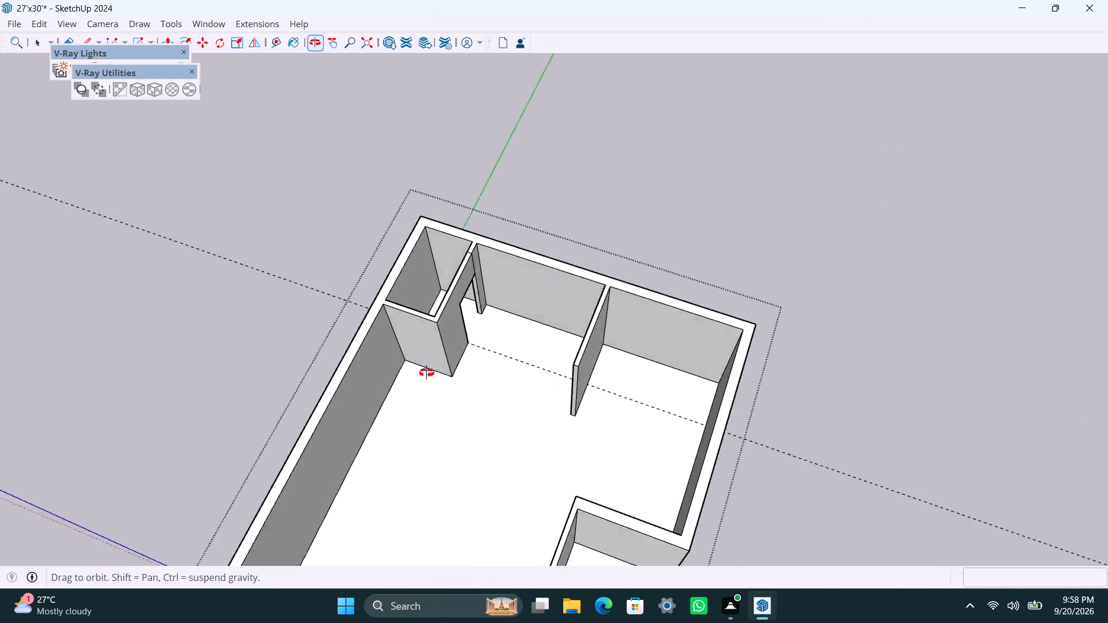
pyautogui.moveTo(426, 373); pyautogui.dragTo(369, 389, button='middle')
pyautogui.scroll(2, 402, 361)
pyautogui.scroll(2, 438, 331)
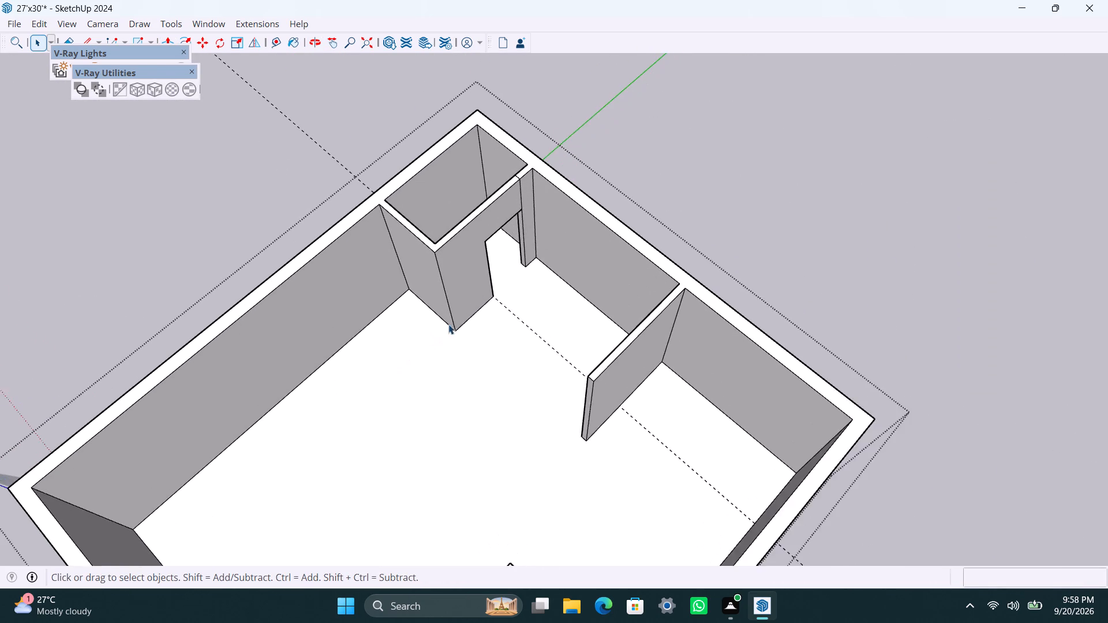
pyautogui.click(454, 319)
pyautogui.scroll(2, 450, 327)
pyautogui.moveTo(448, 332); pyautogui.dragTo(525, 334, button='middle')
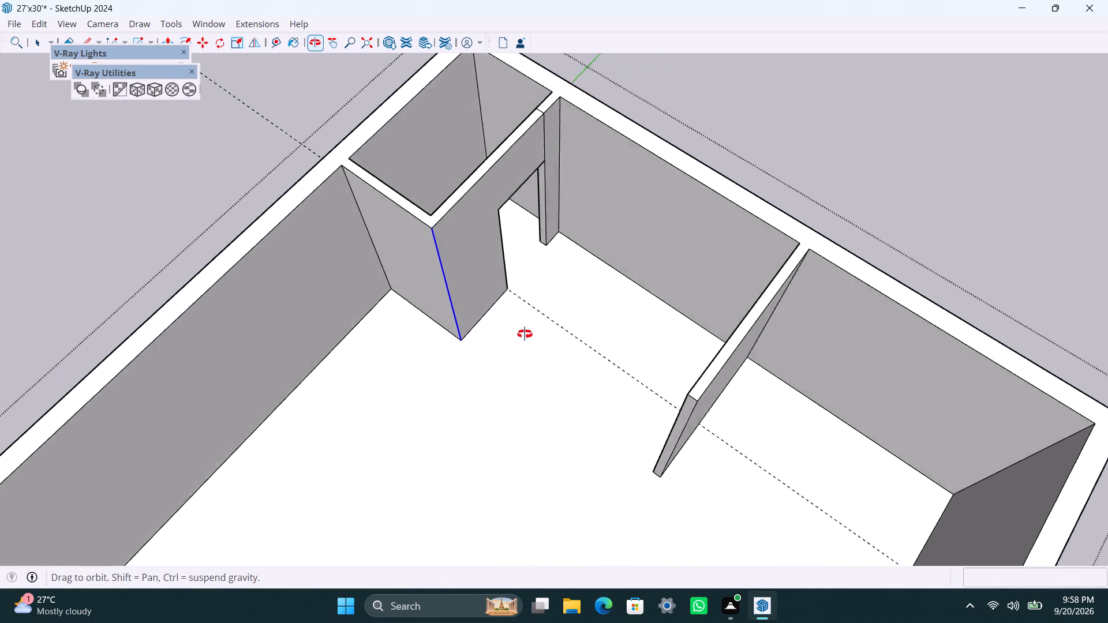
pyautogui.moveTo(525, 334); pyautogui.dragTo(546, 336, button='middle')
pyautogui.scroll(2, 501, 360)
pyautogui.moveTo(426, 393); pyautogui.dragTo(483, 388, button='middle')
pyautogui.scroll(2, 481, 380)
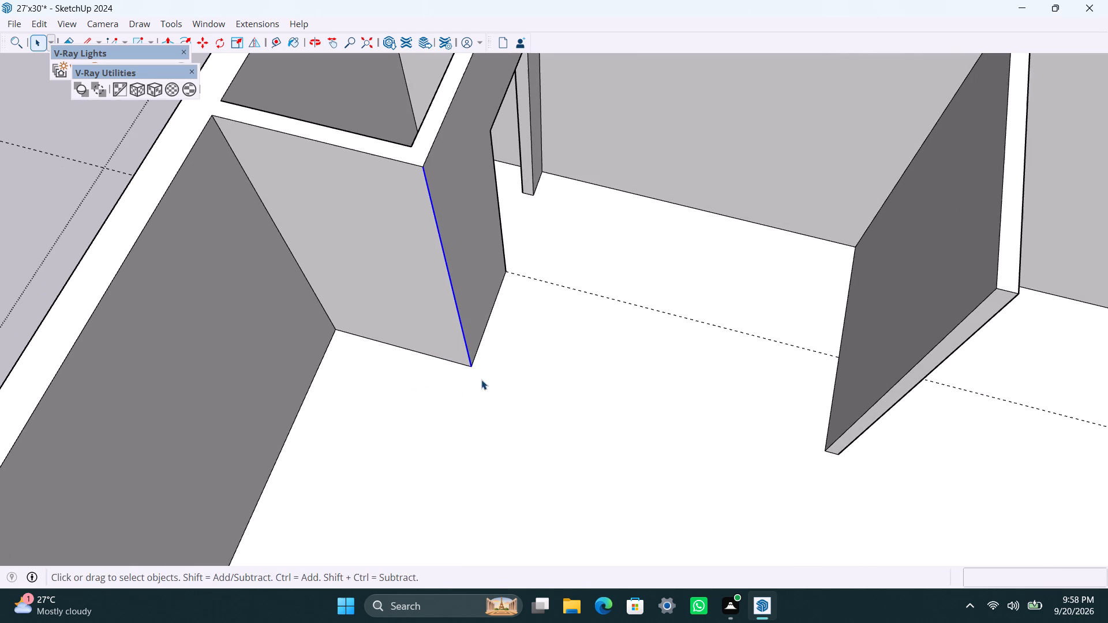
pyautogui.press('m')
pyautogui.click(474, 369)
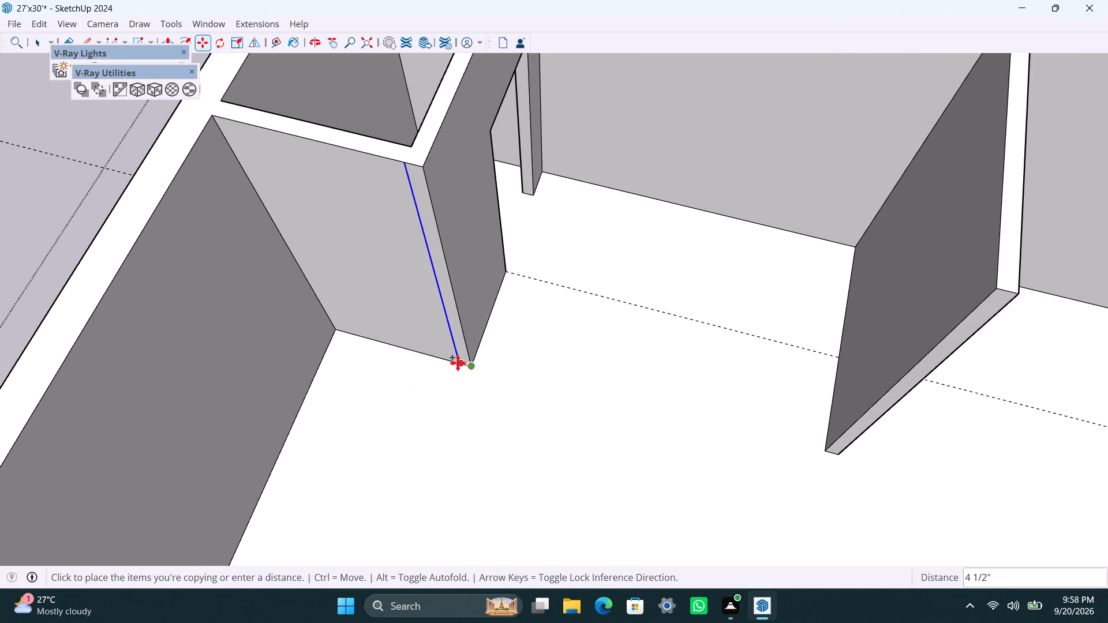
pyautogui.write('4.5"')
pyautogui.press('Return')
pyautogui.press('space')
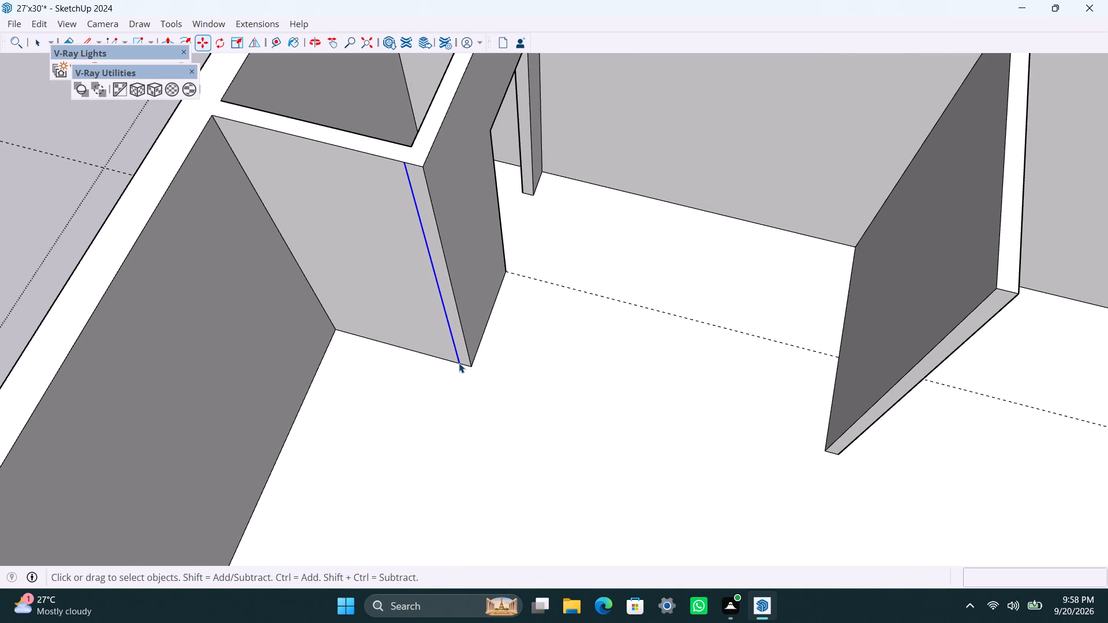
# Push/Pull the 4.5" strip at the corner room's outer corner 3' to extend the wall with the door opening.
pyautogui.scroll(3, 474, 326)
pyautogui.click(453, 317)
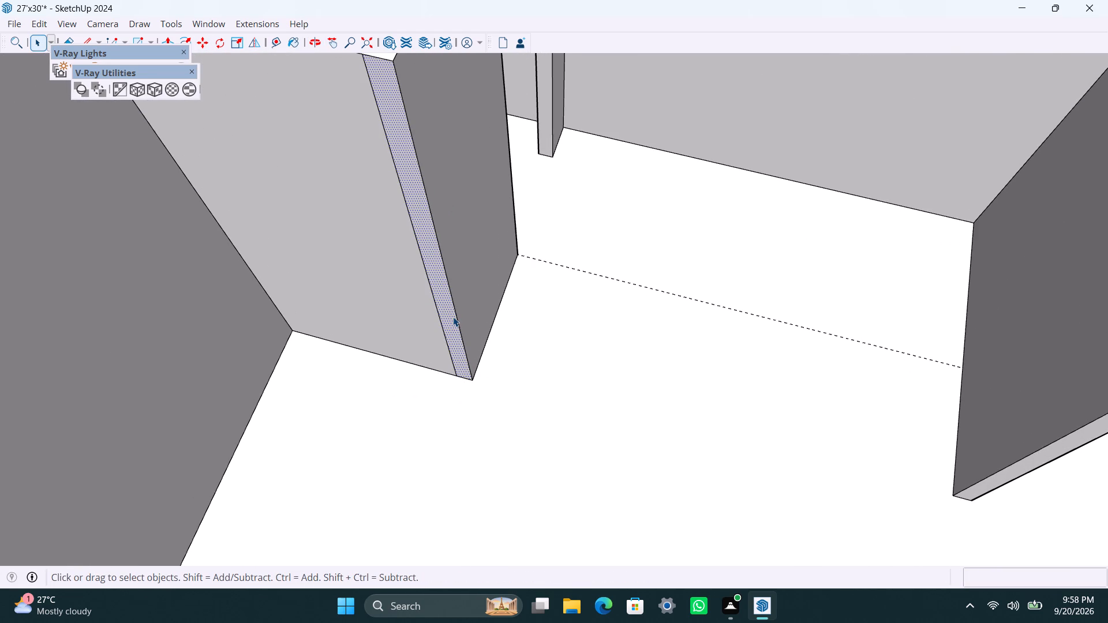
pyautogui.press('p')
pyautogui.moveTo(453, 317); pyautogui.dragTo(411, 412)
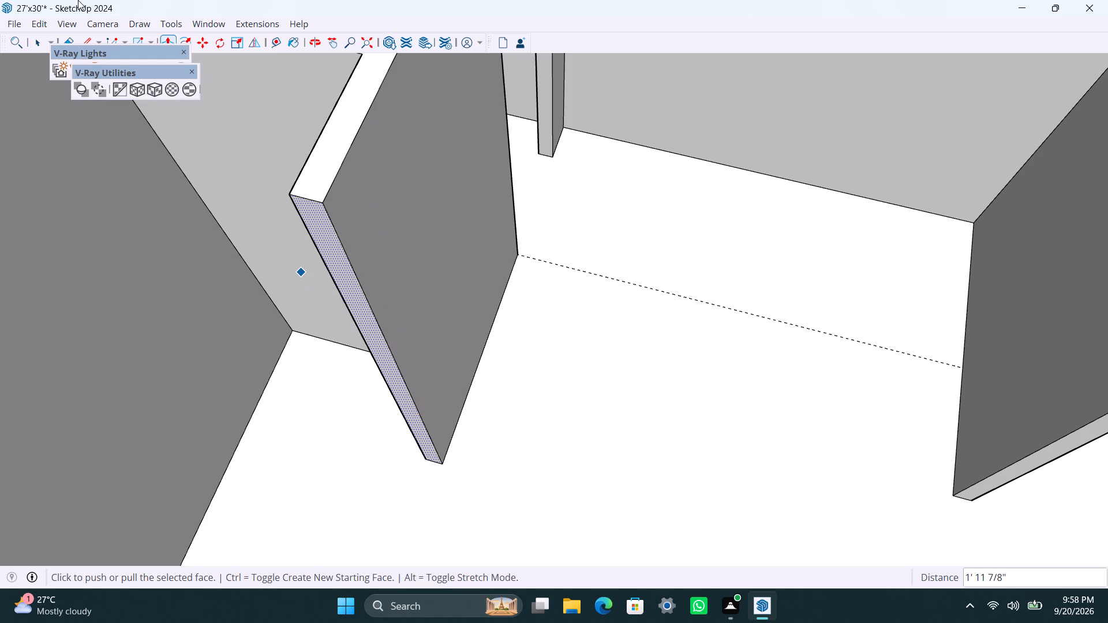
pyautogui.press('3')
pyautogui.press("'")
pyautogui.press('Return')
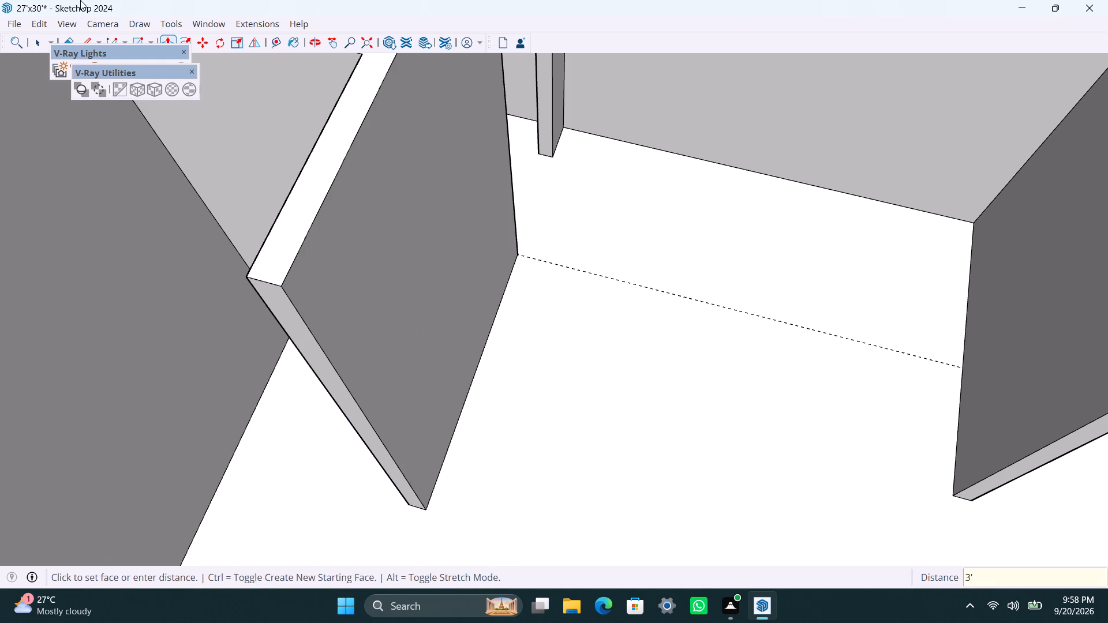
pyautogui.press('space')
# Copy the vertical end edge of the 3' wall extension 4.5" back along the face toward the new partition.
pyautogui.scroll(-4, 137, 32)
pyautogui.scroll(-2, 71, 58)
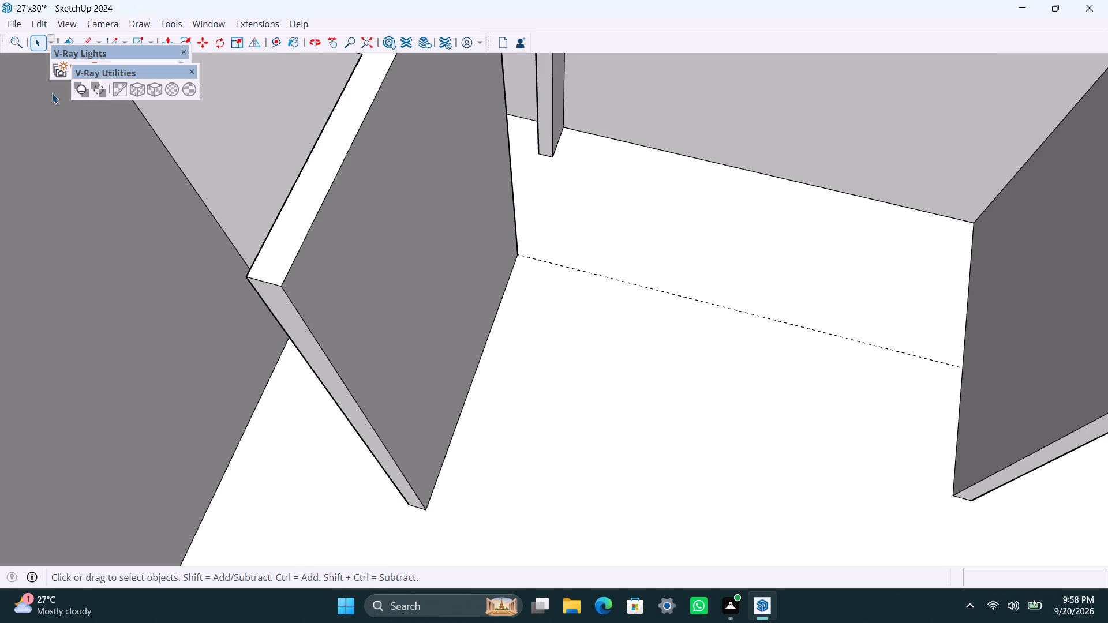
pyautogui.scroll(-2, 52, 93)
pyautogui.scroll(-3, 117, 104)
pyautogui.scroll(-3, 230, 381)
pyautogui.moveTo(395, 389); pyautogui.dragTo(289, 389, button='middle')
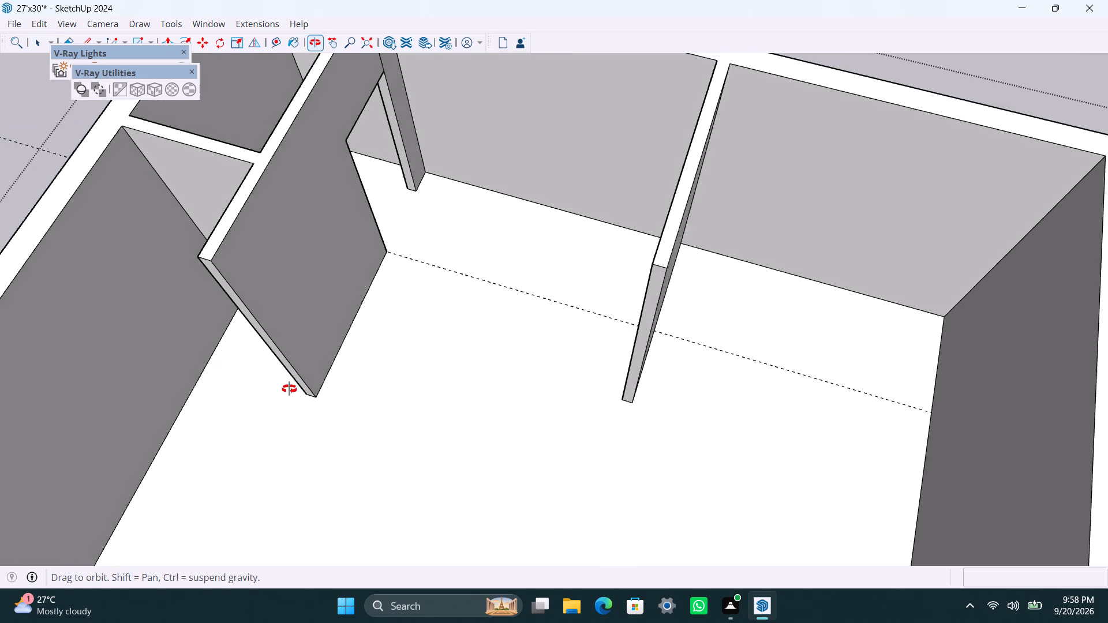
pyautogui.moveTo(289, 389); pyautogui.dragTo(256, 383, button='middle')
pyautogui.scroll(6, 303, 297)
pyautogui.moveTo(326, 295); pyautogui.dragTo(453, 390, button='middle')
pyautogui.scroll(1, 432, 411)
pyautogui.moveTo(234, 363); pyautogui.dragTo(161, 255, button='middle')
pyautogui.scroll(-9, 209, 296)
pyautogui.moveTo(364, 388); pyautogui.dragTo(331, 374, button='middle')
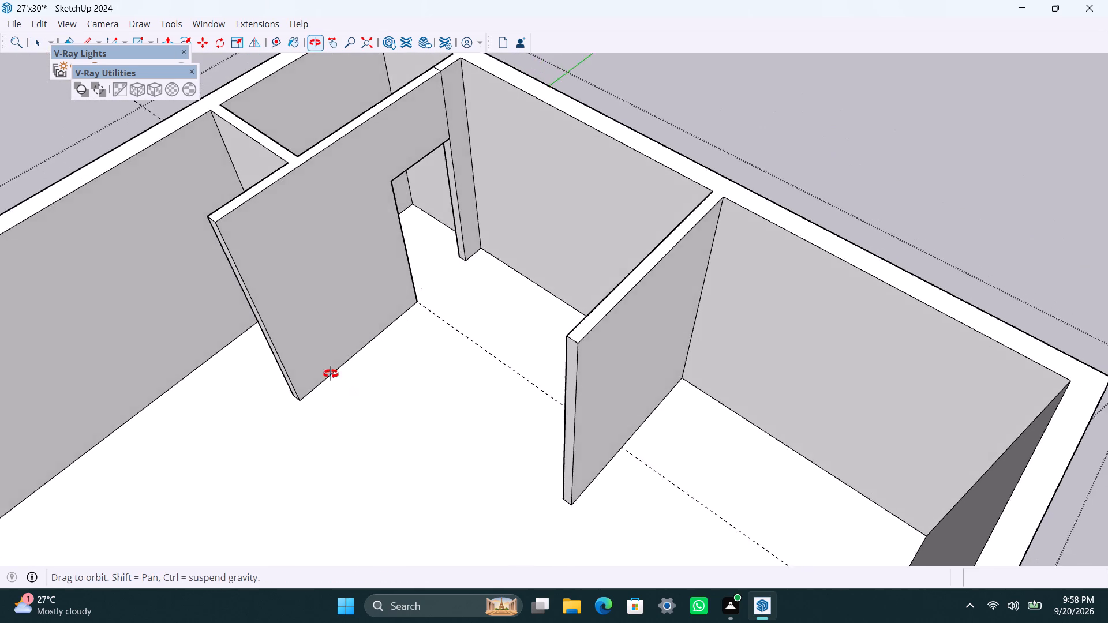
pyautogui.moveTo(331, 374); pyautogui.dragTo(315, 374, button='middle')
pyautogui.scroll(4, 311, 381)
pyautogui.click(284, 363)
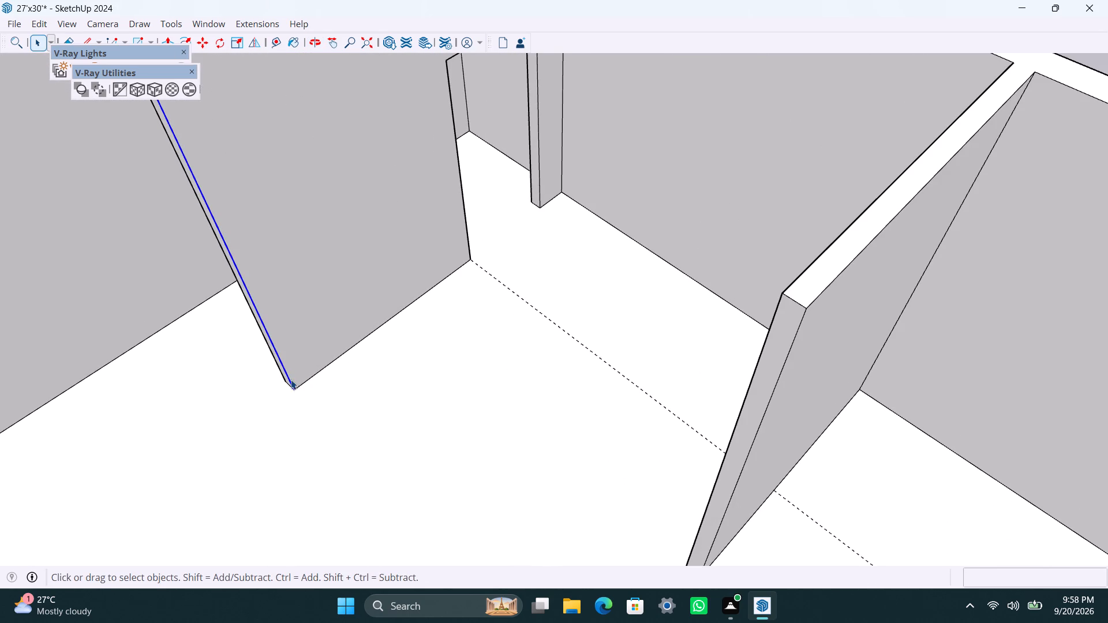
pyautogui.press('m')
pyautogui.click(294, 388)
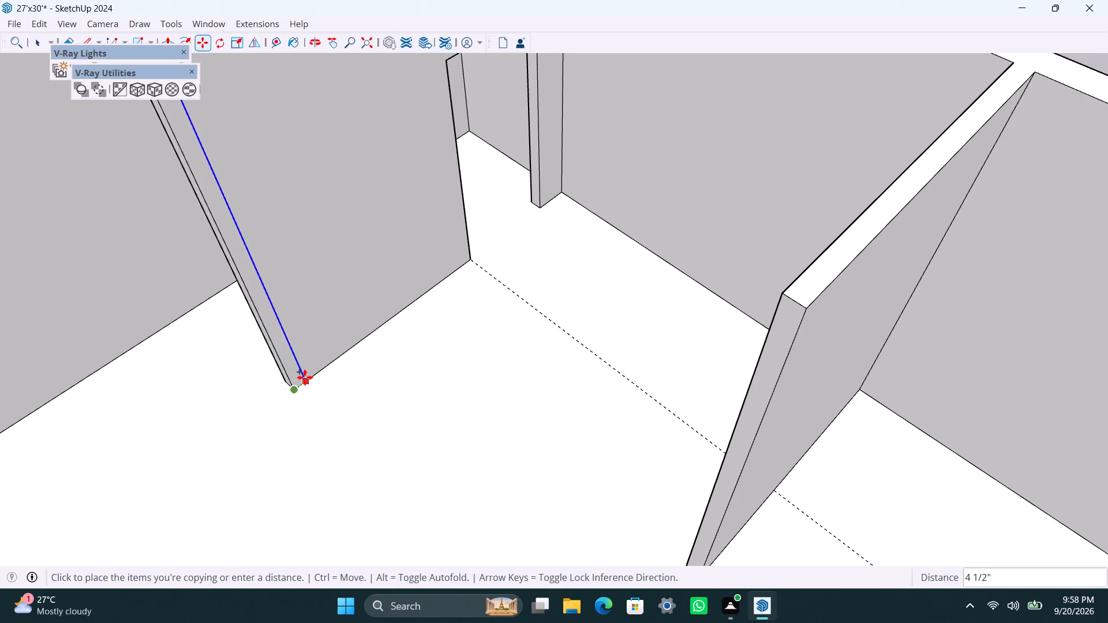
pyautogui.write('4.')
pyautogui.write('5"')
pyautogui.press('Return')
pyautogui.press('space')
# Push/Pull the 4.5" strip at the extension's end 10' 10 1/2", in line with the far face of the partition.
pyautogui.scroll(2, 291, 363)
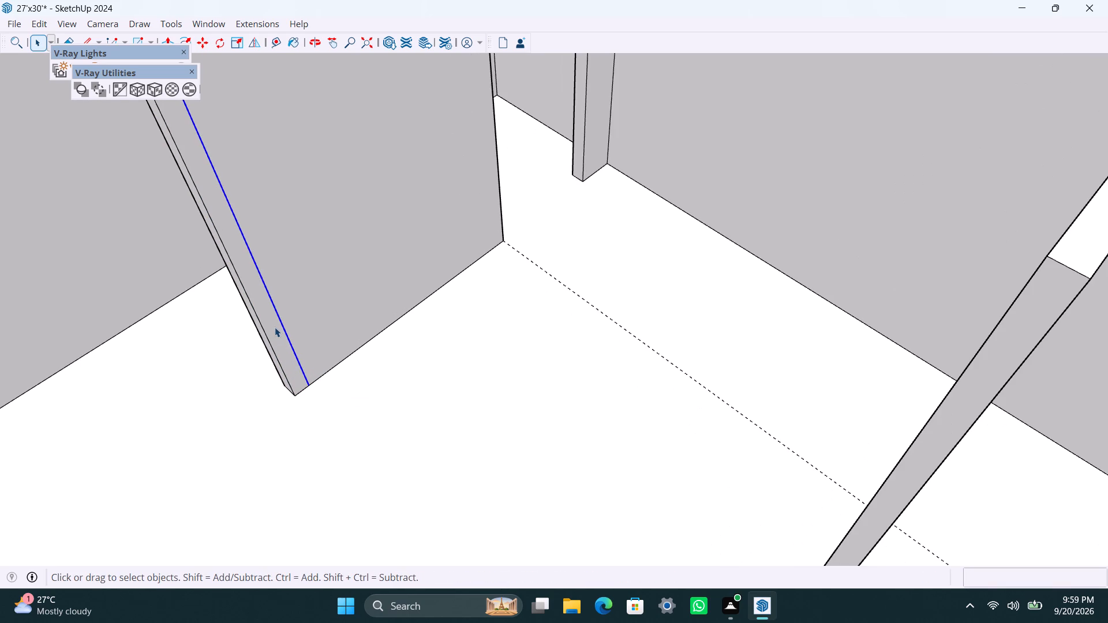
pyautogui.click(275, 327)
pyautogui.press('p')
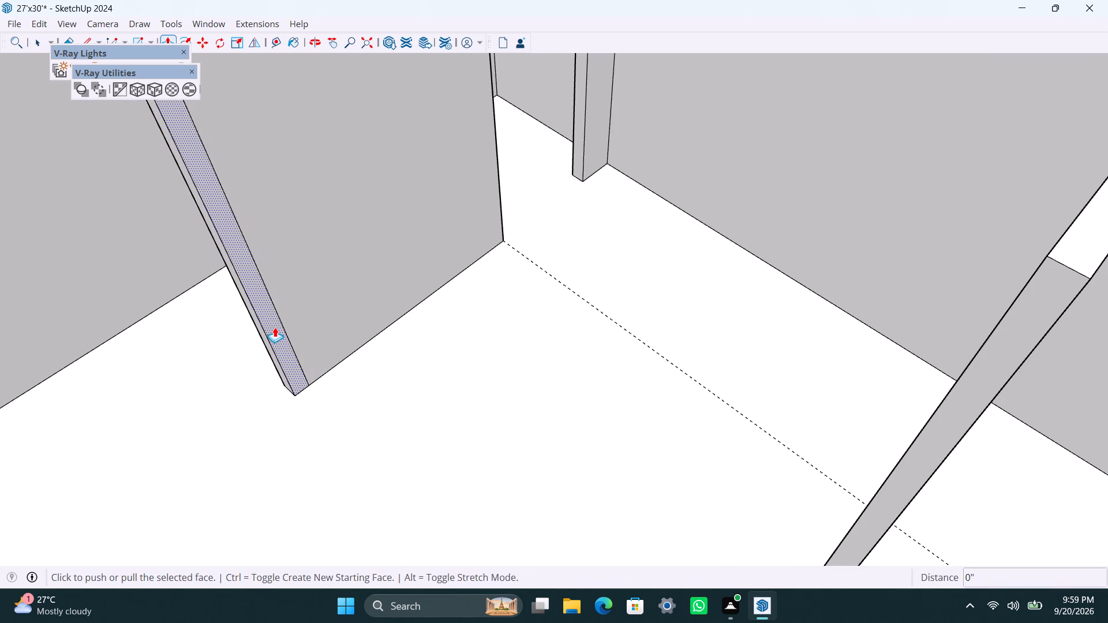
pyautogui.moveTo(275, 326); pyautogui.dragTo(900, 499)
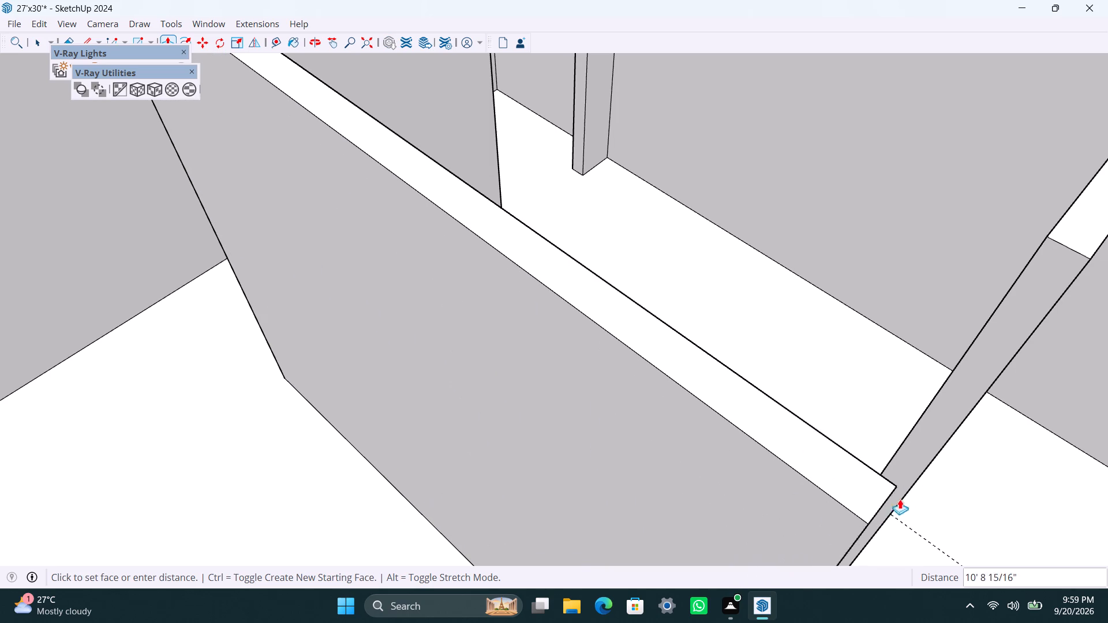
pyautogui.moveTo(900, 499); pyautogui.dragTo(920, 480)
pyautogui.scroll(-4, 916, 439)
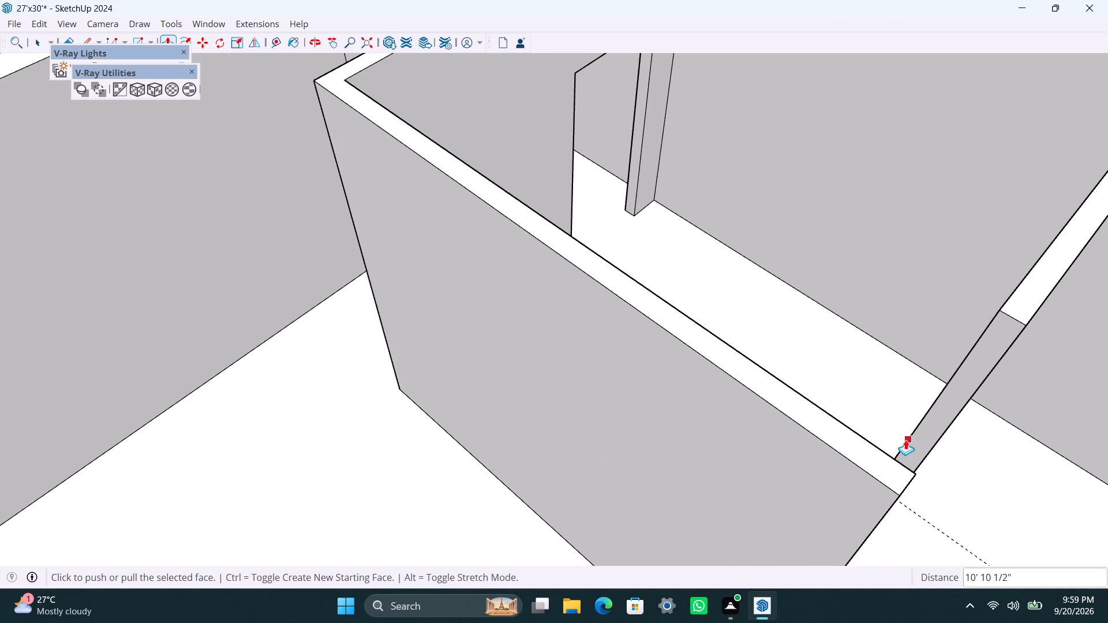
pyautogui.press('space')
# Push the free end face of the 7' partition back 1' toward the outer wall.
pyautogui.scroll(-5, 905, 439)
pyautogui.moveTo(953, 470); pyautogui.dragTo(504, 383, button='middle')
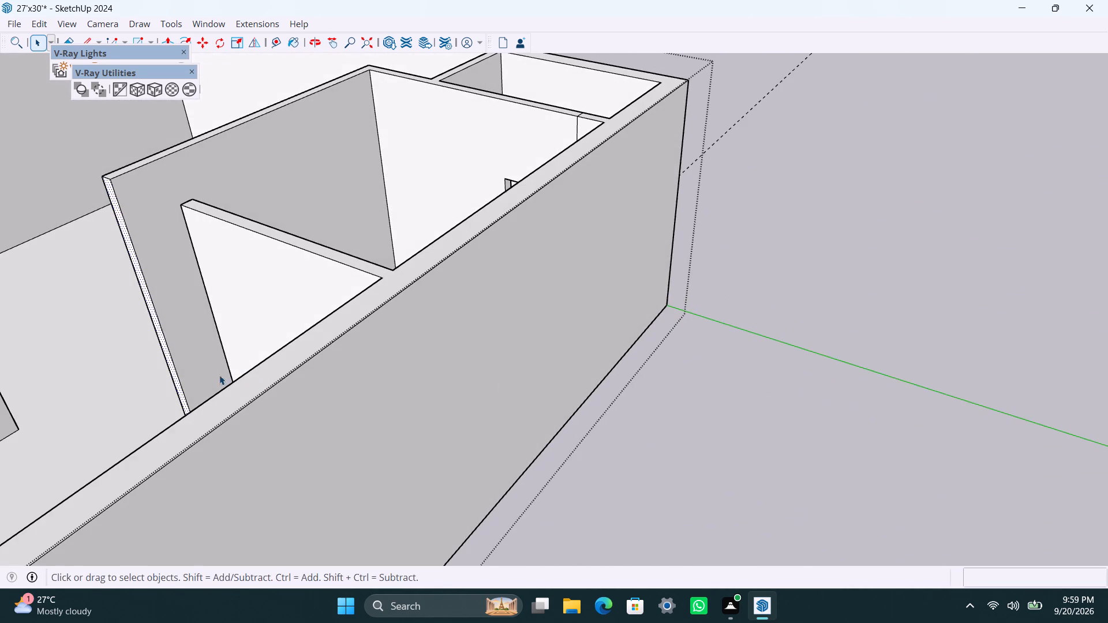
pyautogui.moveTo(211, 375); pyautogui.dragTo(377, 421, button='middle')
pyautogui.scroll(-3, 555, 429)
pyautogui.keyDown('shift'); pyautogui.moveTo(560, 434); pyautogui.dragTo(616, 407, button='middle'); pyautogui.keyUp('shift')
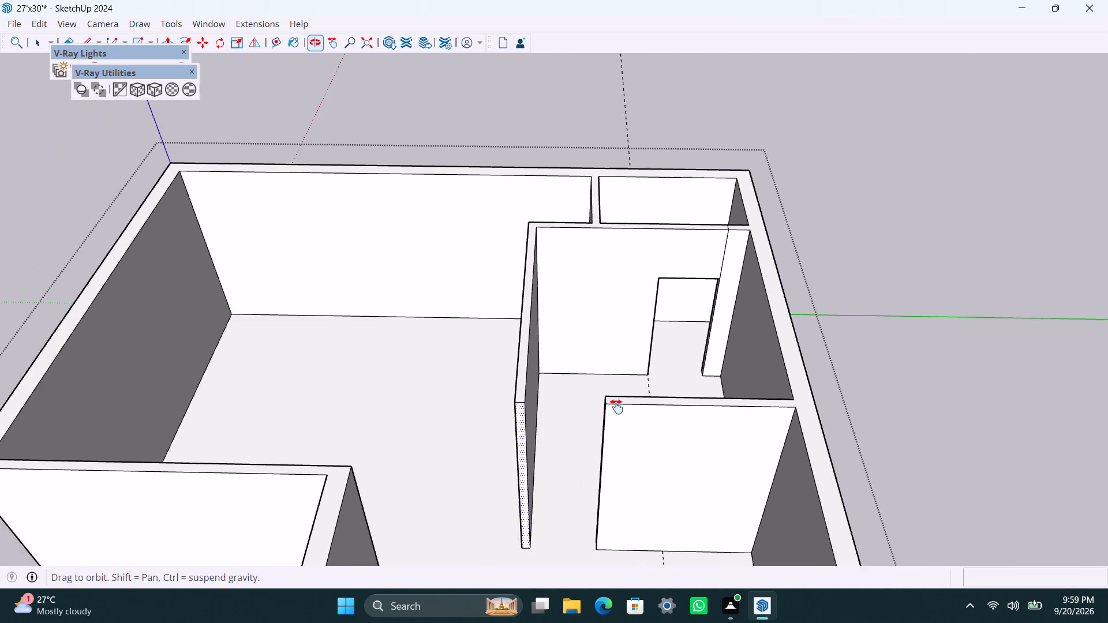
pyautogui.keyDown('shift'); pyautogui.moveTo(616, 407); pyautogui.dragTo(616, 406, button='middle'); pyautogui.keyUp('shift')
pyautogui.scroll(3, 626, 419)
pyautogui.moveTo(620, 450); pyautogui.dragTo(735, 451, button='middle')
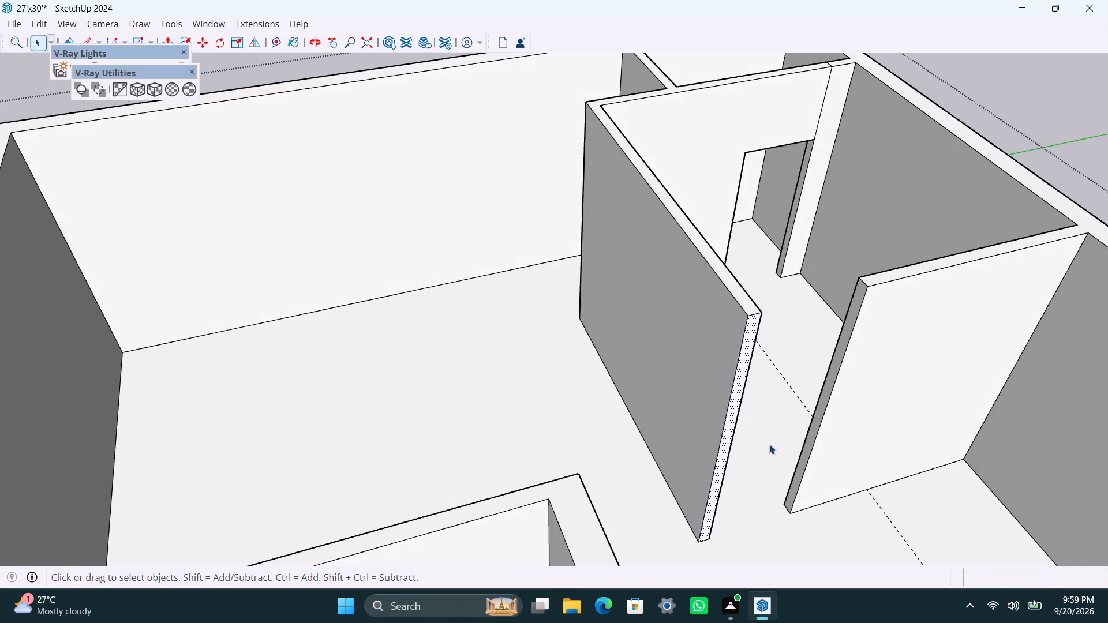
pyautogui.scroll(4, 785, 444)
pyautogui.click(819, 431)
pyautogui.press('p')
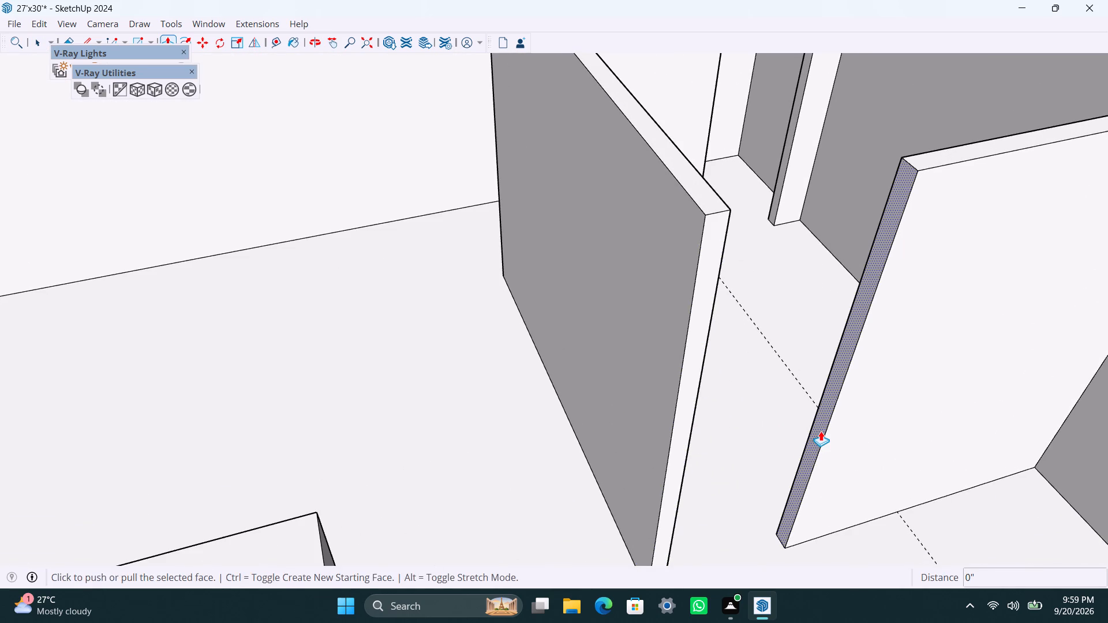
pyautogui.moveTo(821, 431); pyautogui.dragTo(855, 421)
pyautogui.write("1'")
pyautogui.press('Return')
pyautogui.press('space')
# Copy the vertical end edge of the 10' 10 1/2" wall 4.5" back along the face beside the 6' partition.
pyautogui.scroll(-5, 821, 400)
pyautogui.moveTo(773, 363); pyautogui.dragTo(523, 301, button='middle')
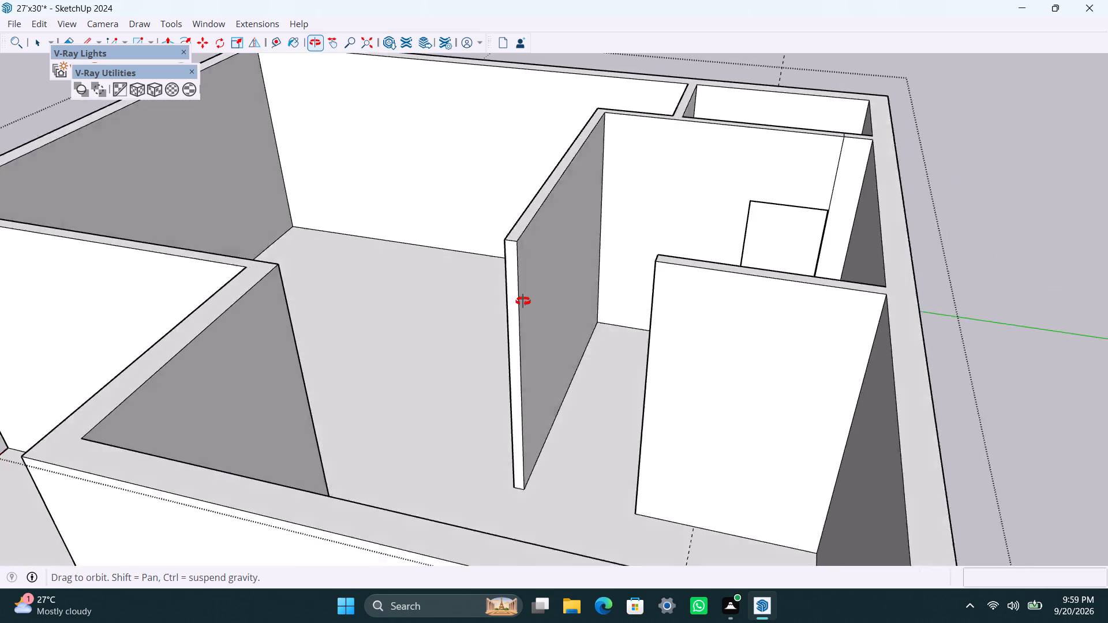
pyautogui.moveTo(523, 301); pyautogui.dragTo(498, 307, button='middle')
pyautogui.scroll(3, 471, 358)
pyautogui.moveTo(450, 391); pyautogui.dragTo(431, 398, button='middle')
pyautogui.scroll(1, 425, 401)
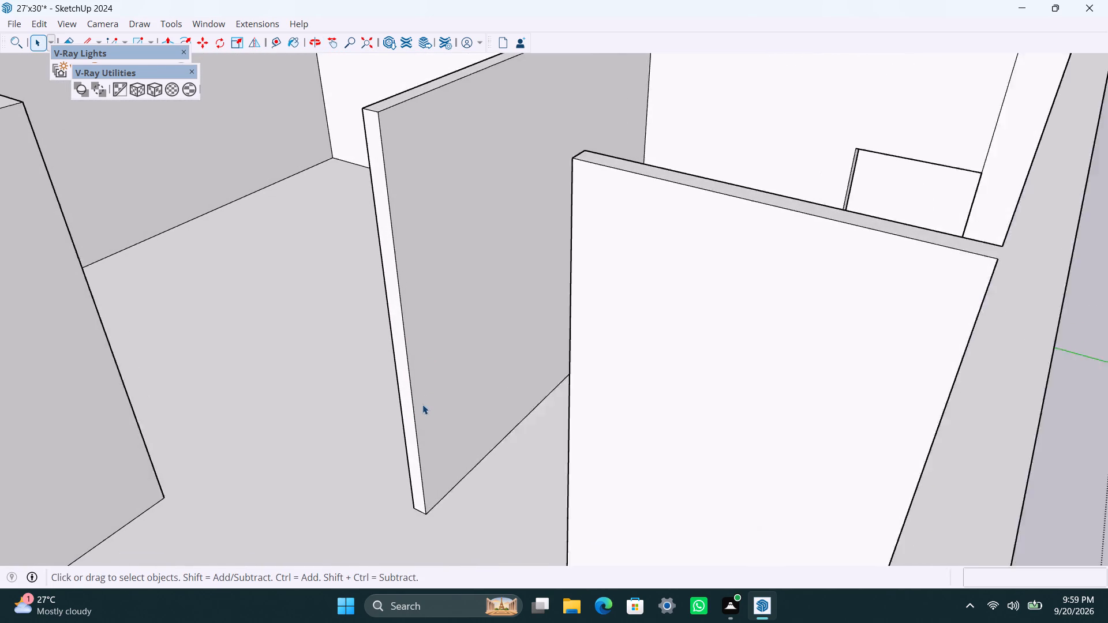
pyautogui.scroll(1, 422, 404)
pyautogui.click(406, 366)
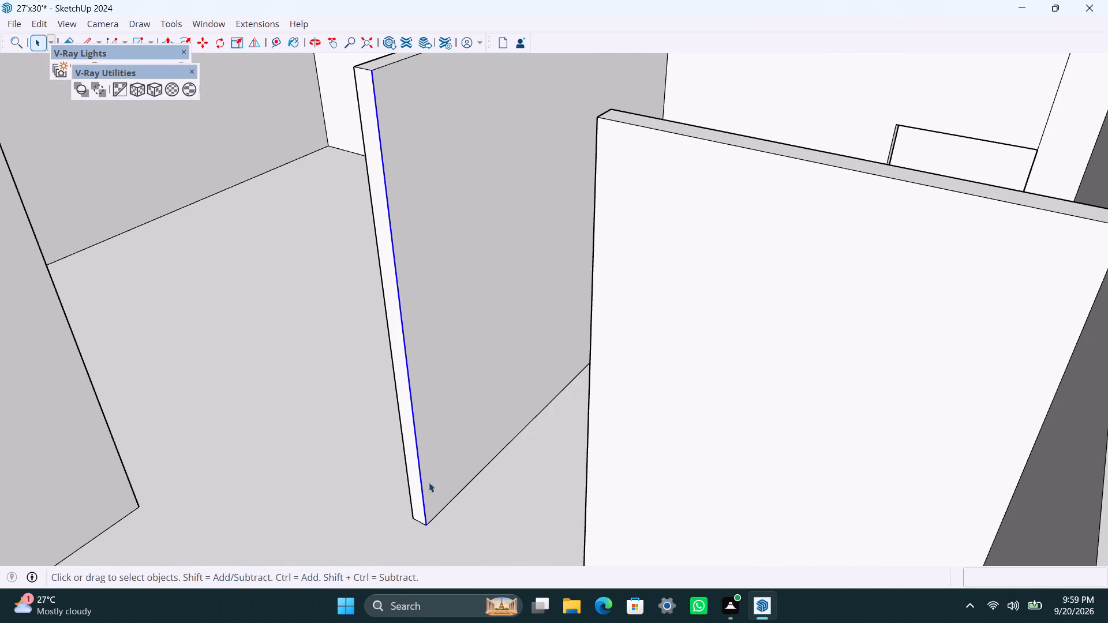
pyautogui.press('m')
pyautogui.click(432, 520)
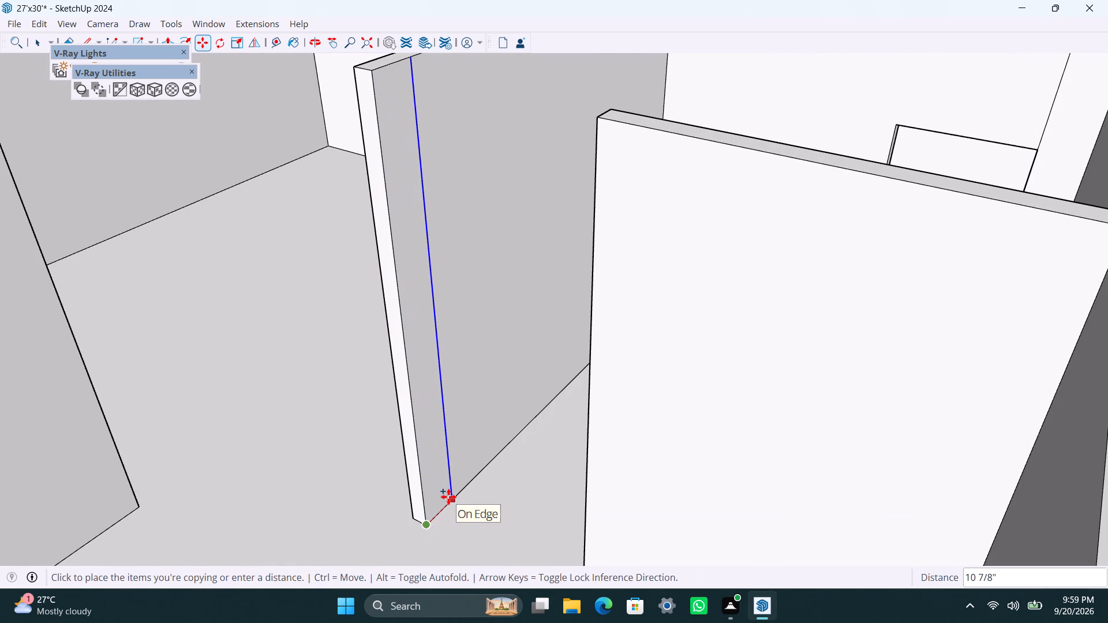
pyautogui.write('4.5"')
pyautogui.press('Return')
pyautogui.press('space')
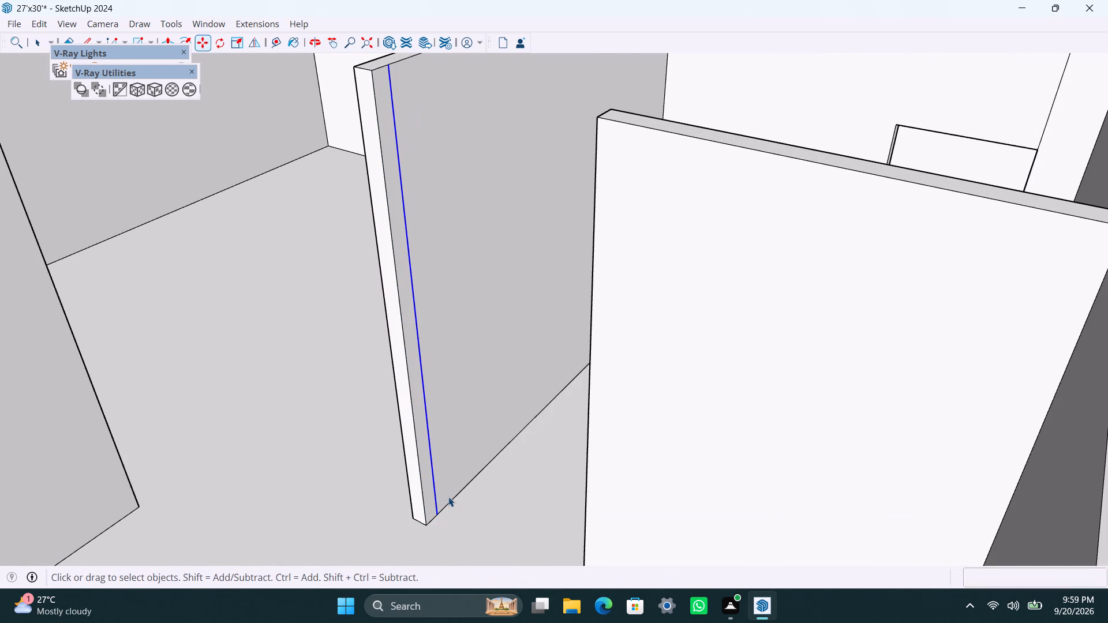
# Push/Pull the 4.5" strip at that wall's end 1' toward the facing partition as a door jamb.
pyautogui.scroll(2, 464, 467)
pyautogui.scroll(-3, 427, 436)
pyautogui.moveTo(430, 445); pyautogui.dragTo(433, 512, button='middle')
pyautogui.scroll(2, 413, 480)
pyautogui.click(411, 461)
pyautogui.press('p')
pyautogui.moveTo(411, 461); pyautogui.dragTo(440, 477)
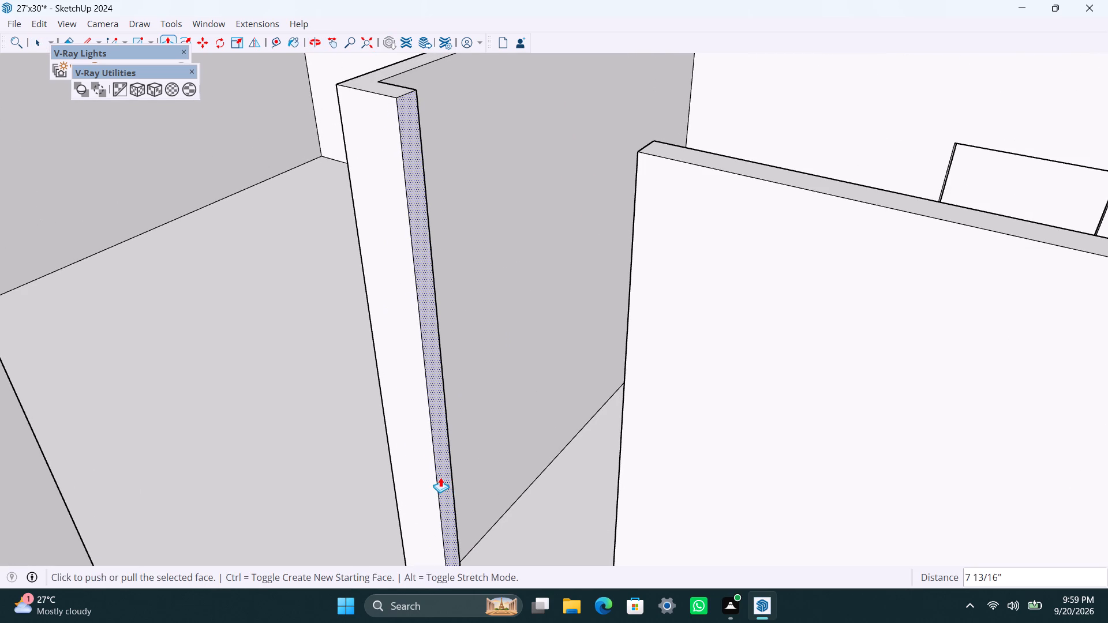
pyautogui.write("1'")
pyautogui.press('Return')
pyautogui.press('space')
# Copy the top edge of the 1' jamb's end face 3' straight down.
pyautogui.scroll(-5, 440, 477)
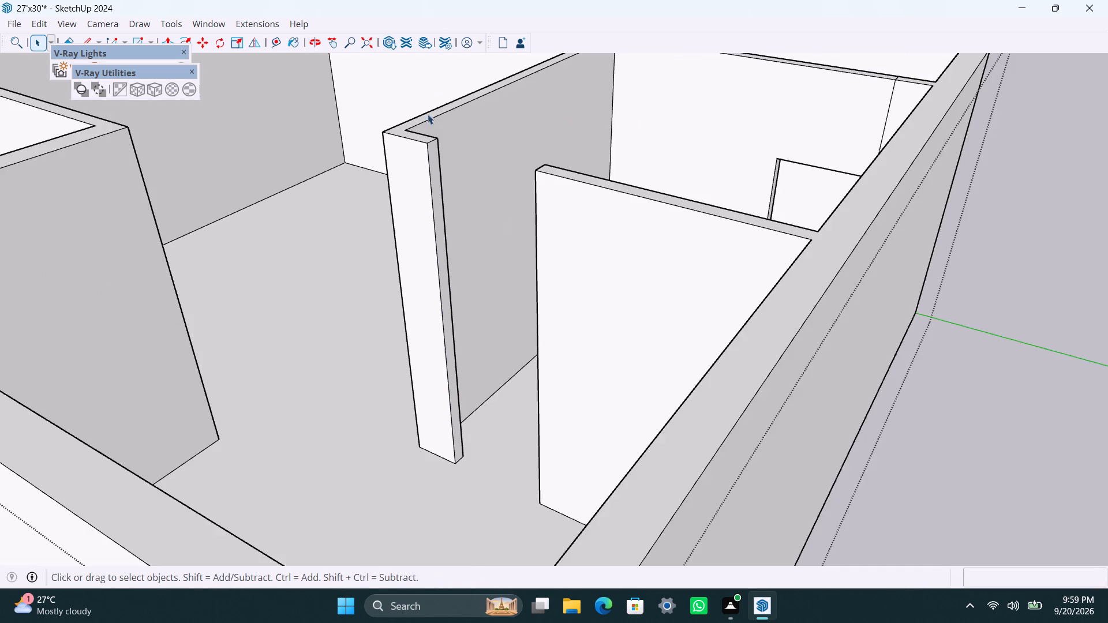
pyautogui.keyDown('shift'); pyautogui.moveTo(432, 168); pyautogui.dragTo(417, 253, button='middle'); pyautogui.keyUp('shift')
pyautogui.scroll(5, 417, 245)
pyautogui.click(417, 220)
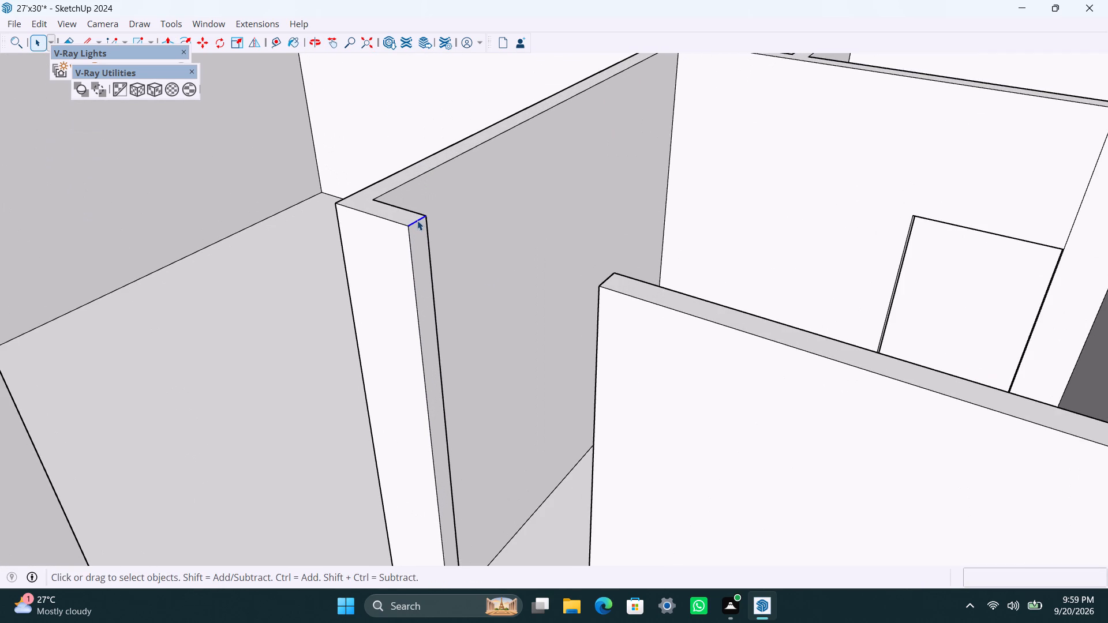
pyautogui.press('m')
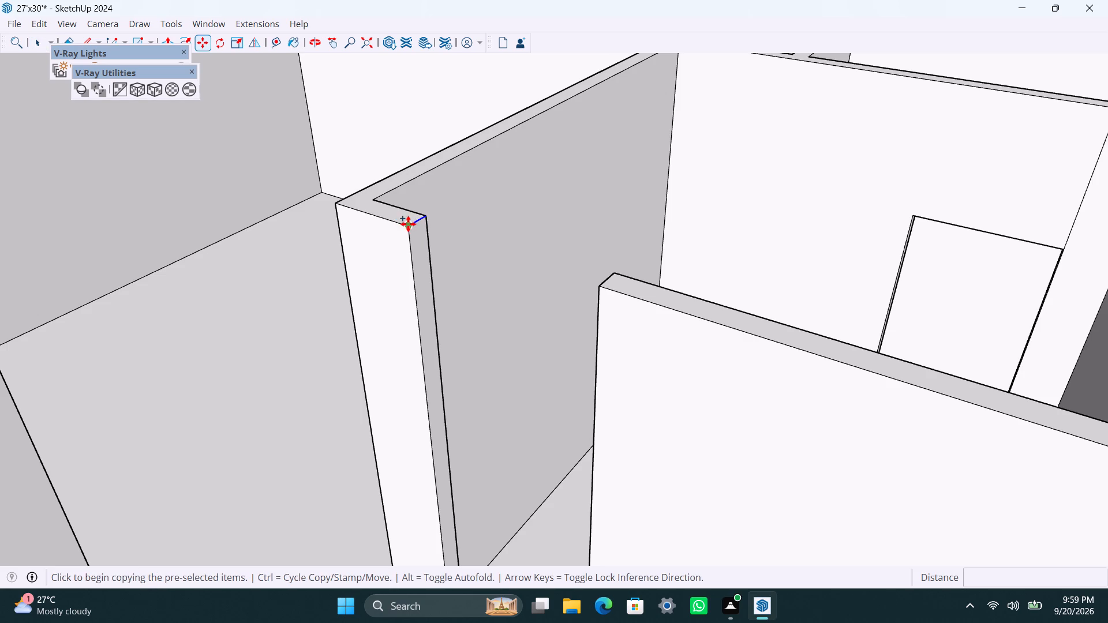
pyautogui.moveTo(408, 224); pyautogui.dragTo(409, 248)
pyautogui.write("3'")
pyautogui.press('Return')
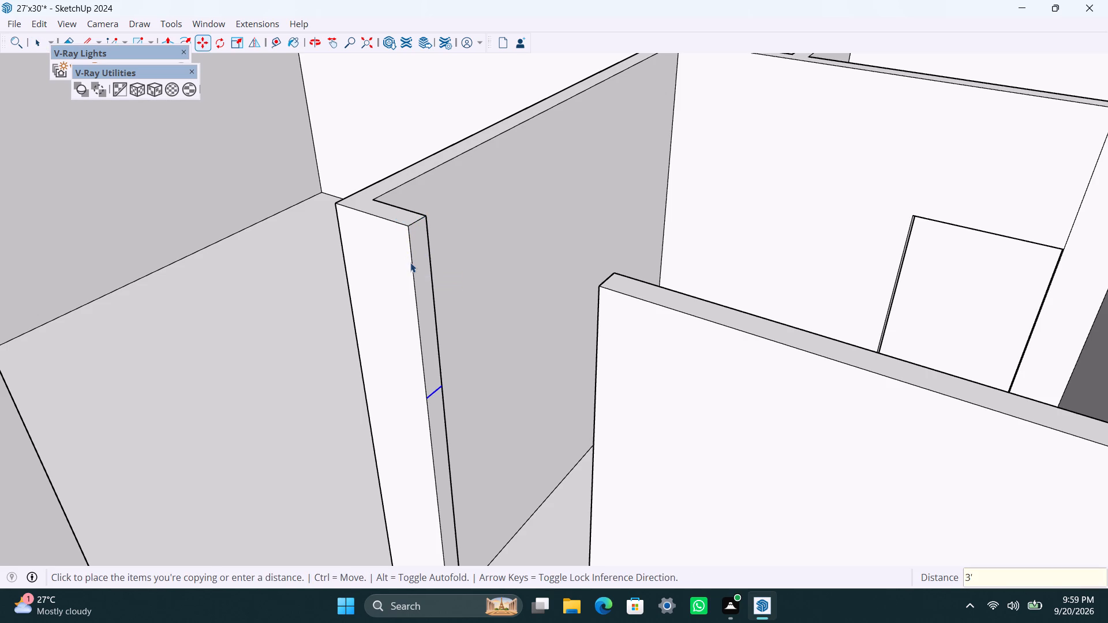
pyautogui.press('space')
# Push/Pull the upper section of the jamb's end face 3' to the facing partition, forming a header over the door opening.
pyautogui.click(417, 261)
pyautogui.press('p')
pyautogui.moveTo(420, 262); pyautogui.dragTo(566, 295)
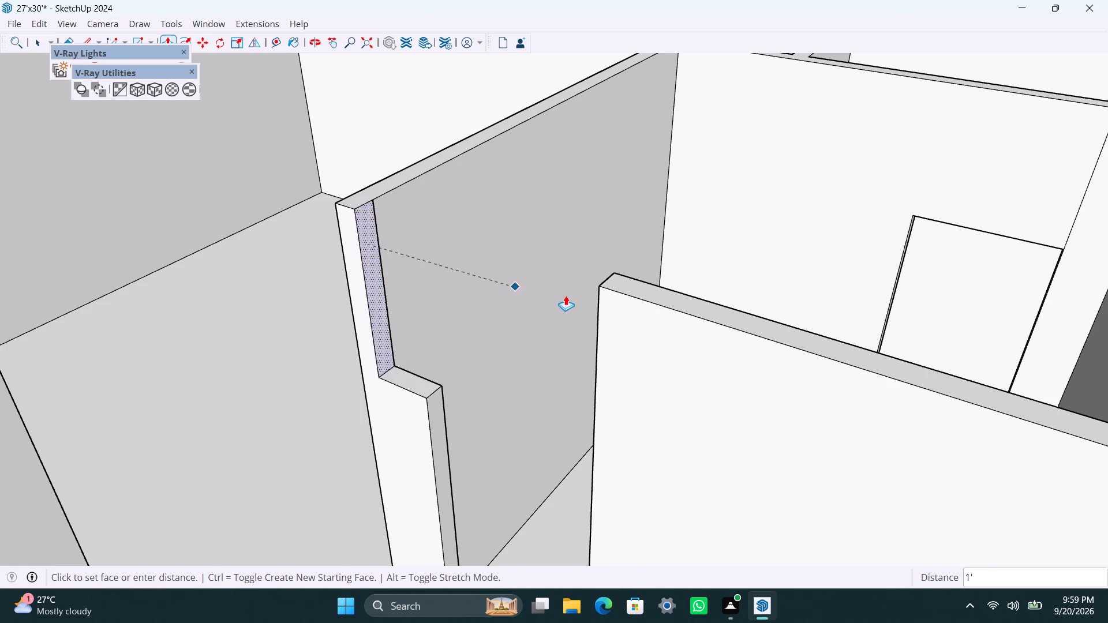
pyautogui.moveTo(566, 295); pyautogui.dragTo(597, 256)
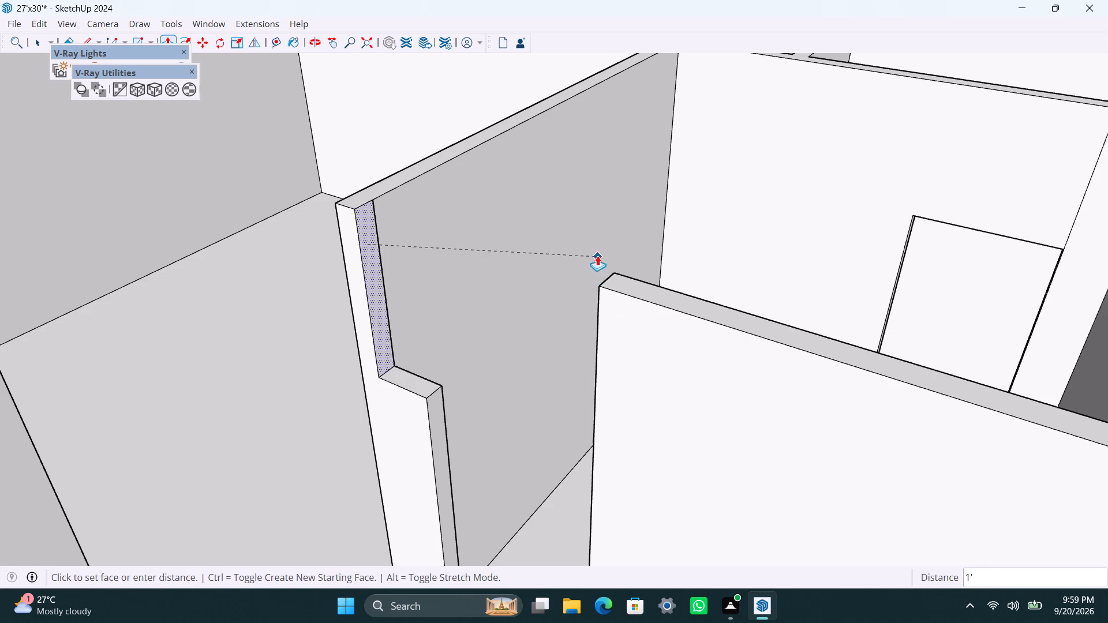
pyautogui.moveTo(597, 256); pyautogui.dragTo(606, 283)
# Save the model.
pyautogui.hotkey('ctrl', 's')
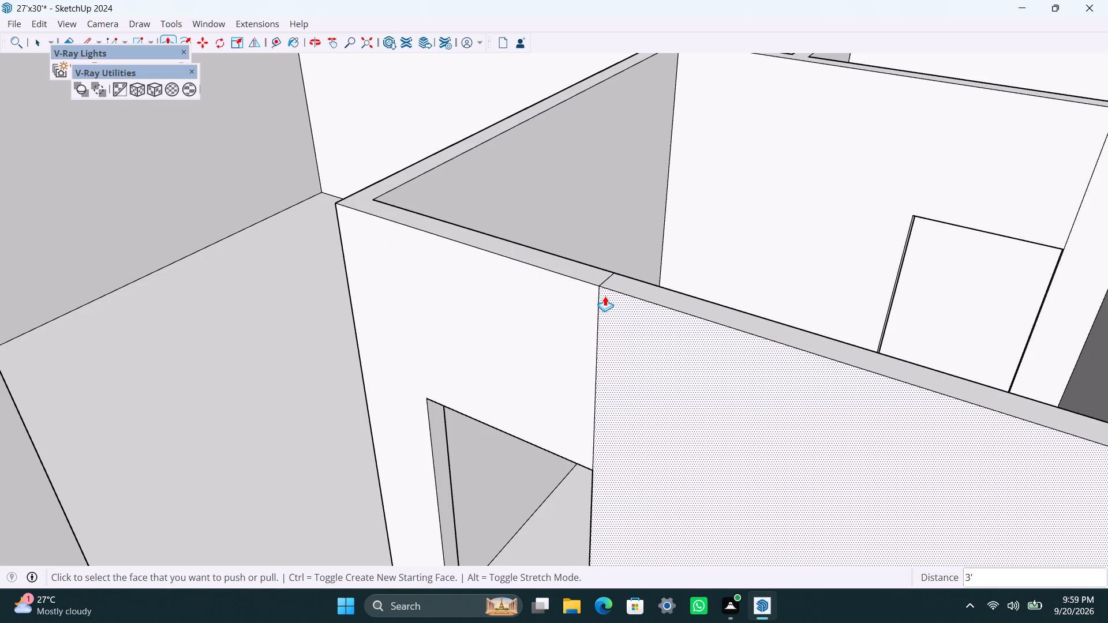
# Examine the whole building from several angles, checking the partitions, door openings and remaining open areas.
pyautogui.scroll(-19, 596, 298)
pyautogui.moveTo(488, 355); pyautogui.dragTo(677, 394, button='middle')
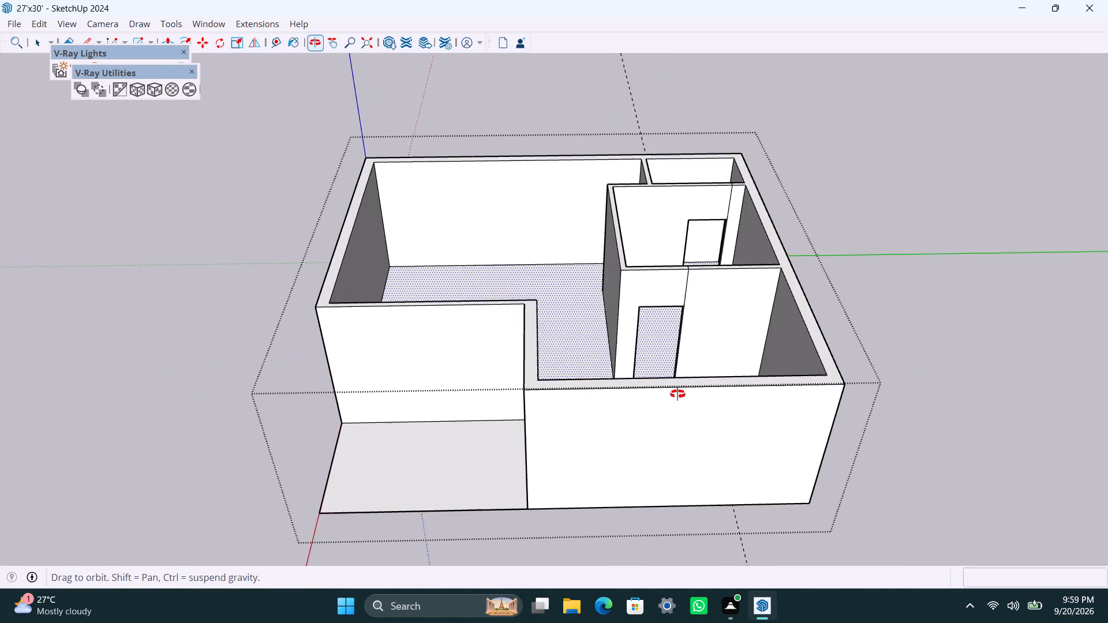
pyautogui.moveTo(677, 394); pyautogui.dragTo(680, 393, button='middle')
pyautogui.click(1035, 230)
pyautogui.scroll(-2, 654, 280)
pyautogui.press('space')
pyautogui.scroll(-4, 588, 271)
pyautogui.moveTo(538, 319); pyautogui.dragTo(701, 424, button='middle')
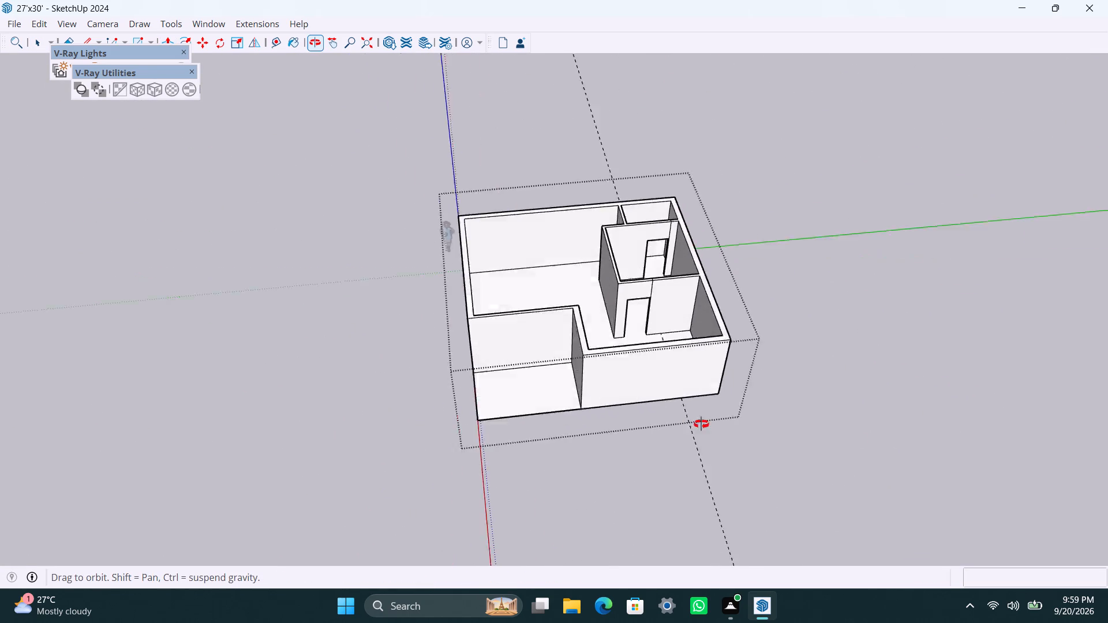
pyautogui.moveTo(701, 424); pyautogui.dragTo(935, 409, button='middle')
pyautogui.scroll(3, 650, 124)
pyautogui.moveTo(462, 265); pyautogui.dragTo(463, 333, button='middle')
pyautogui.scroll(3, 521, 343)
pyautogui.moveTo(559, 378); pyautogui.dragTo(635, 420, button='middle')
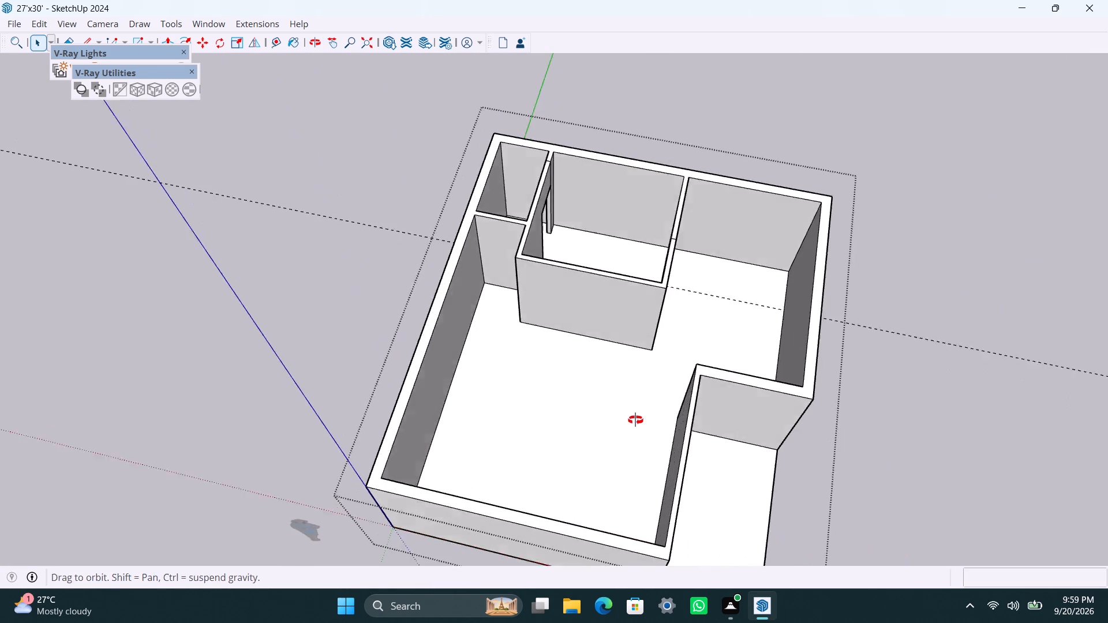
pyautogui.moveTo(635, 420); pyautogui.dragTo(655, 342, button='middle')
pyautogui.scroll(3, 677, 193)
pyautogui.moveTo(677, 193); pyautogui.dragTo(476, 138, button='middle')
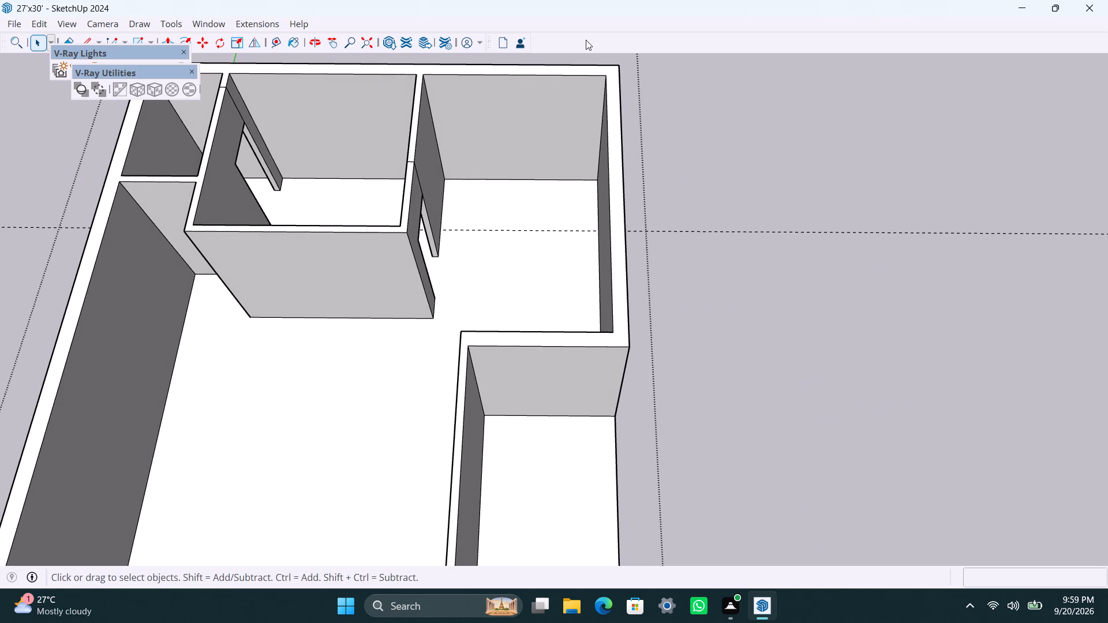
pyautogui.scroll(-3, 471, 273)
pyautogui.scroll(-2, 332, 425)
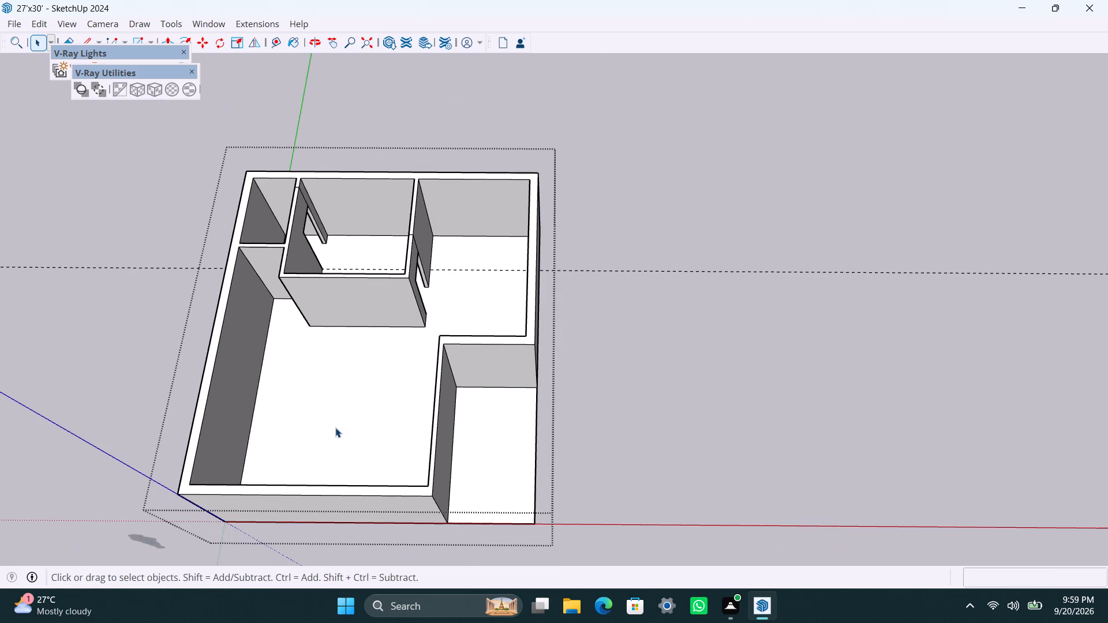
pyautogui.moveTo(345, 432); pyautogui.dragTo(433, 467, button='middle')
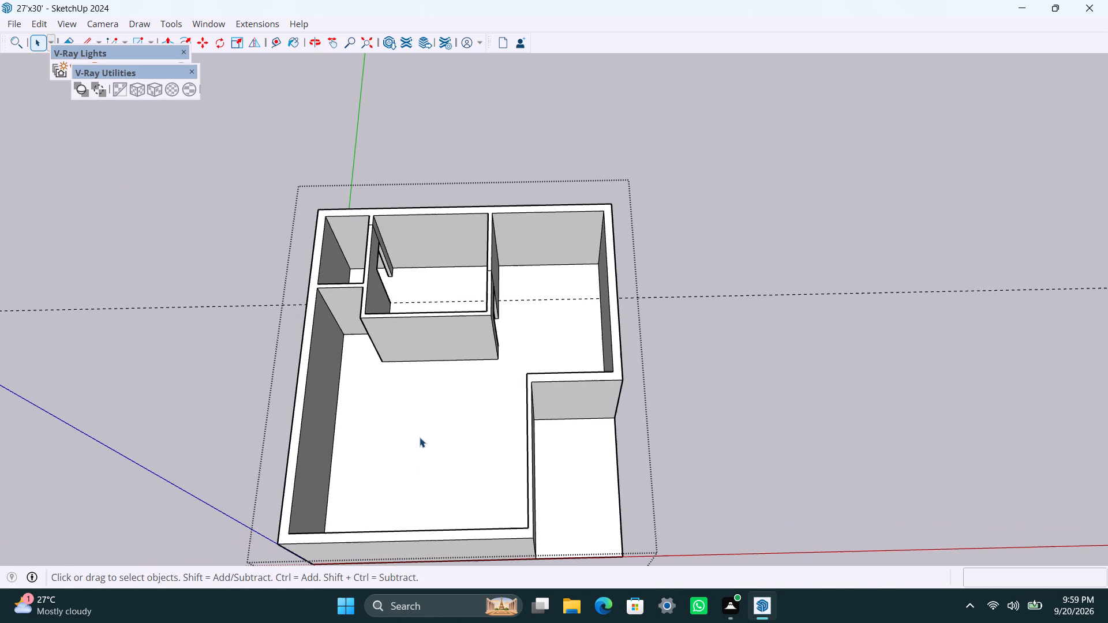
pyautogui.scroll(2, 404, 417)
pyautogui.moveTo(403, 396); pyautogui.dragTo(538, 400, button='middle')
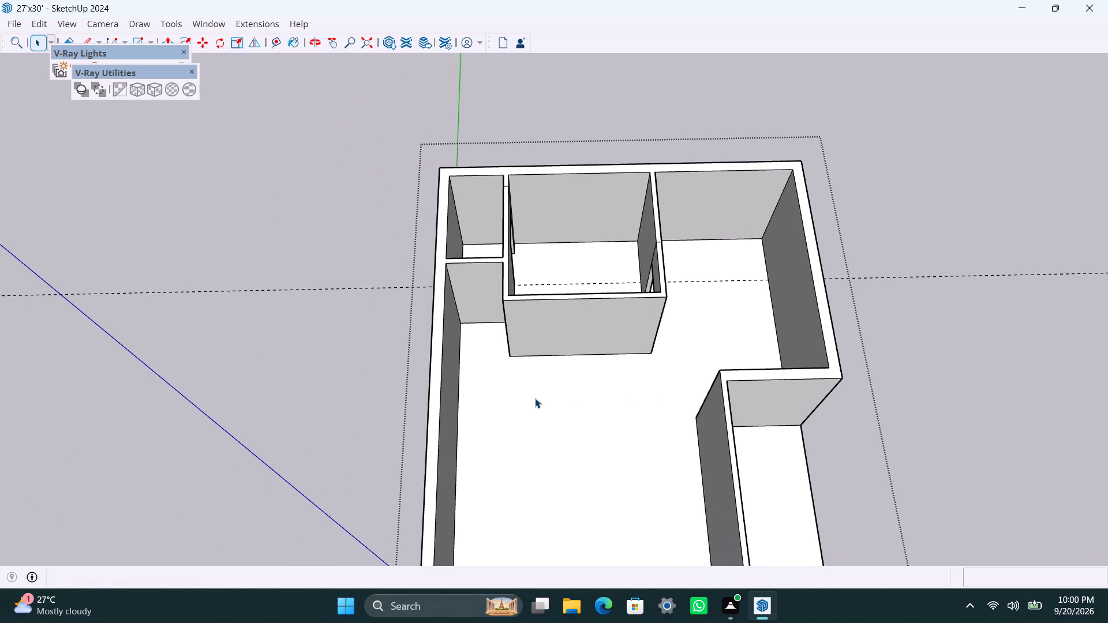
pyautogui.scroll(3, 474, 388)
pyautogui.keyDown('shift'); pyautogui.moveTo(470, 374); pyautogui.dragTo(542, 380, button='middle'); pyautogui.keyUp('shift')
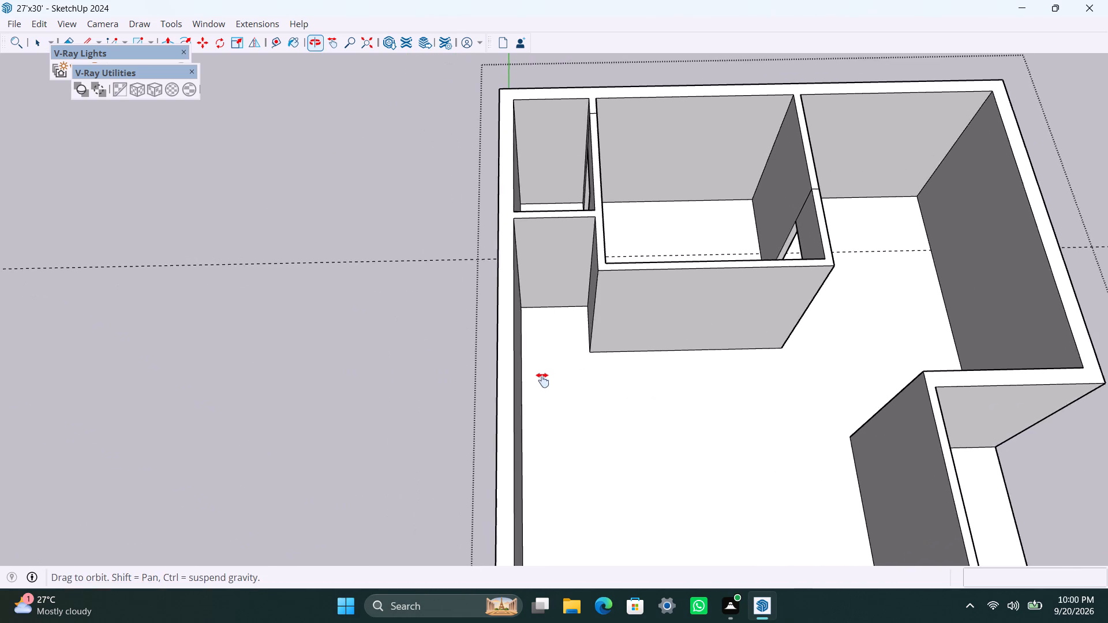
pyautogui.keyDown('shift'); pyautogui.moveTo(542, 380); pyautogui.dragTo(561, 335, button='middle'); pyautogui.keyUp('shift')
pyautogui.scroll(-4, 567, 285)
pyautogui.scroll(1, 568, 283)
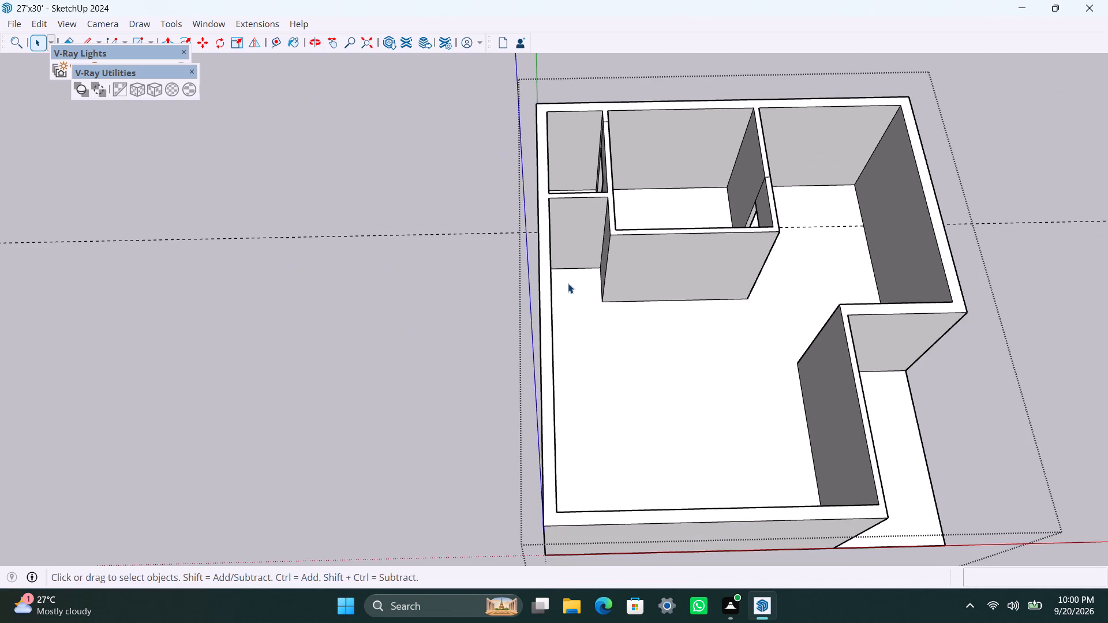
# Copy the vertical outer corner edge of the 3' wall extension 4.5" back along its face toward the small corner room.
pyautogui.scroll(2, 569, 282)
pyautogui.moveTo(619, 298); pyautogui.dragTo(1002, 337, button='middle')
pyautogui.scroll(2, 583, 225)
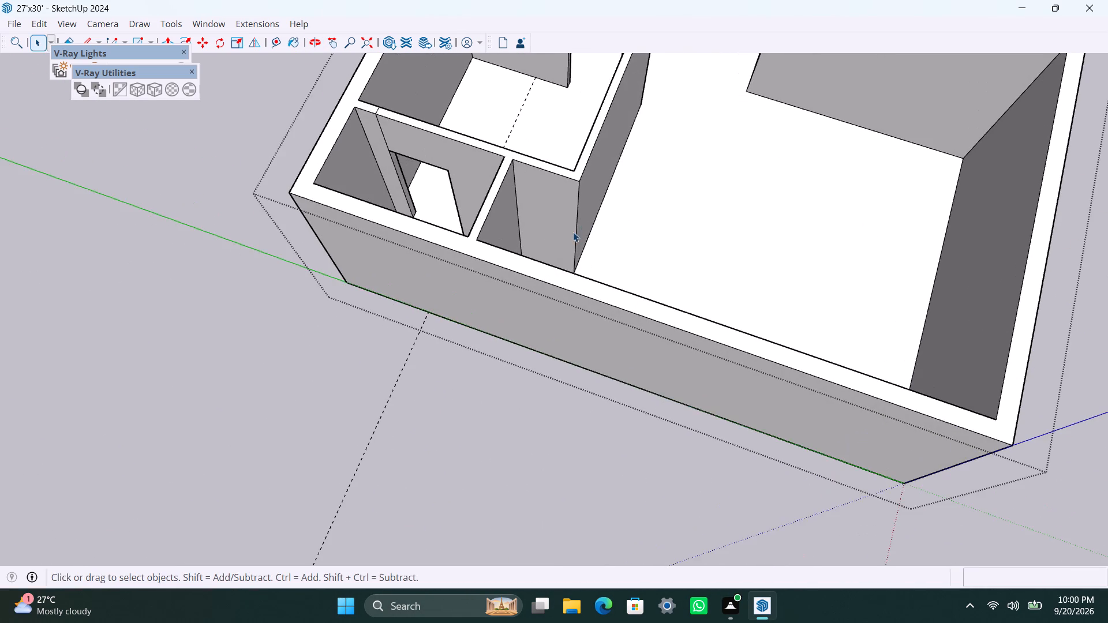
pyautogui.moveTo(574, 232); pyautogui.dragTo(691, 264, button='middle')
pyautogui.scroll(2, 577, 244)
pyautogui.scroll(1, 508, 244)
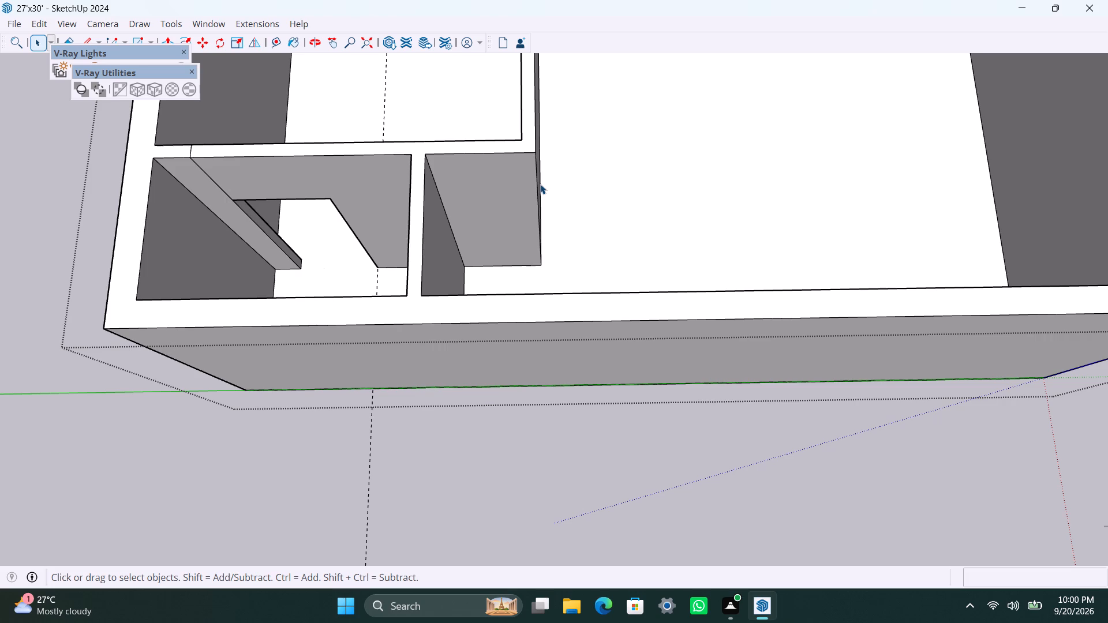
pyautogui.click(537, 176)
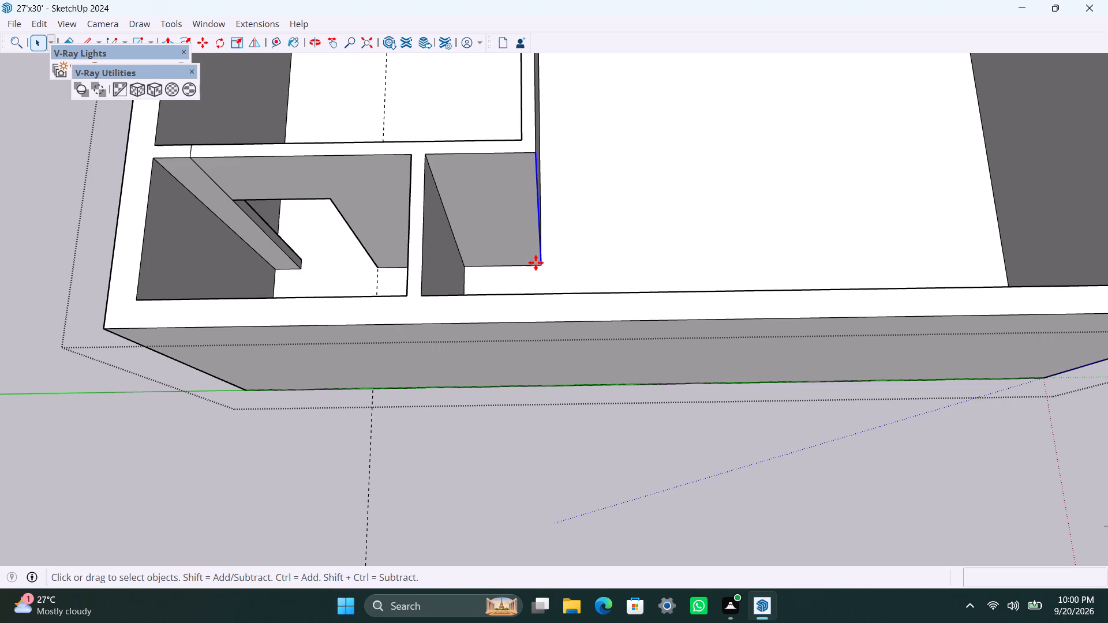
pyautogui.press('m')
pyautogui.click(539, 265)
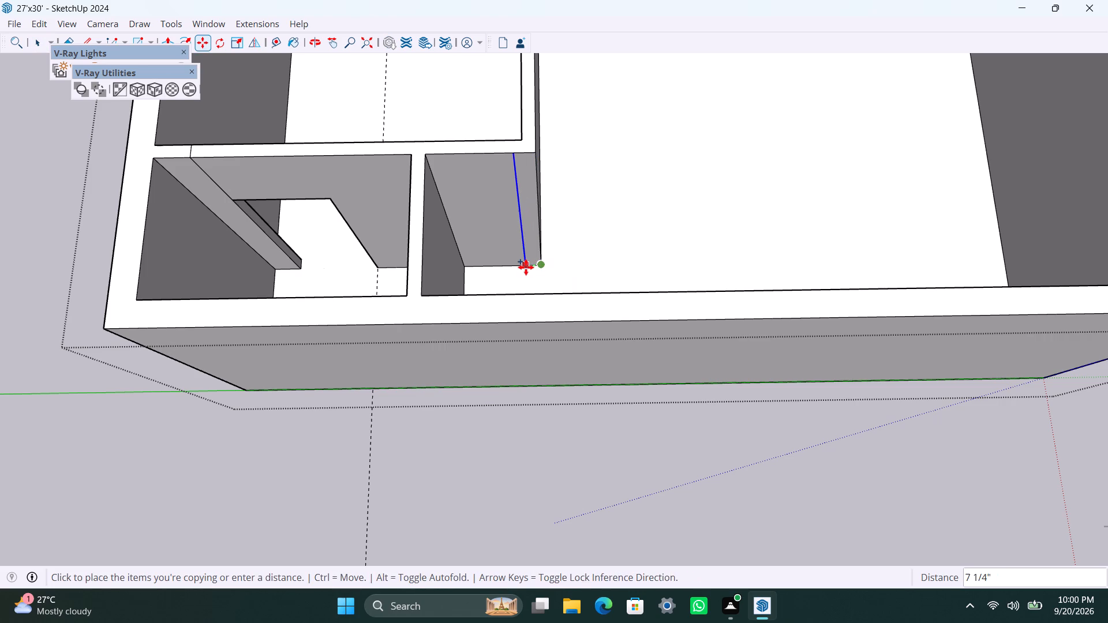
pyautogui.press('4')
pyautogui.write('.5')
pyautogui.hotkey('shift', '"')
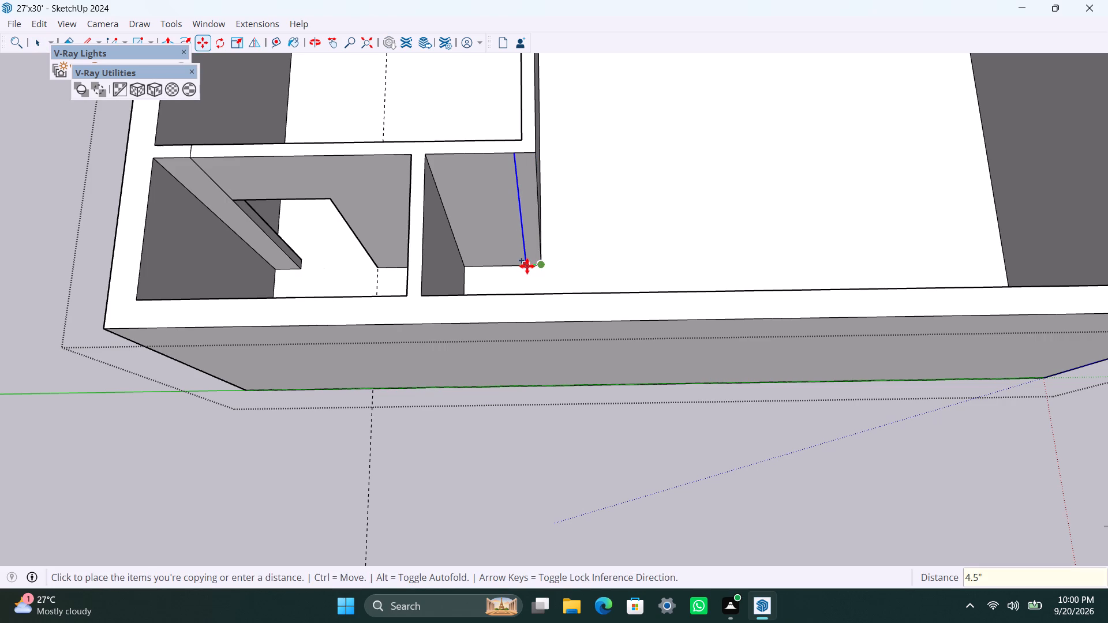
pyautogui.press('Return')
pyautogui.press('space')
# Push/Pull the 4.5" strip at the extension's outer corner 4' to meet the outer wall, closing the recess.
pyautogui.scroll(2, 538, 253)
pyautogui.scroll(1, 542, 195)
pyautogui.click(528, 171)
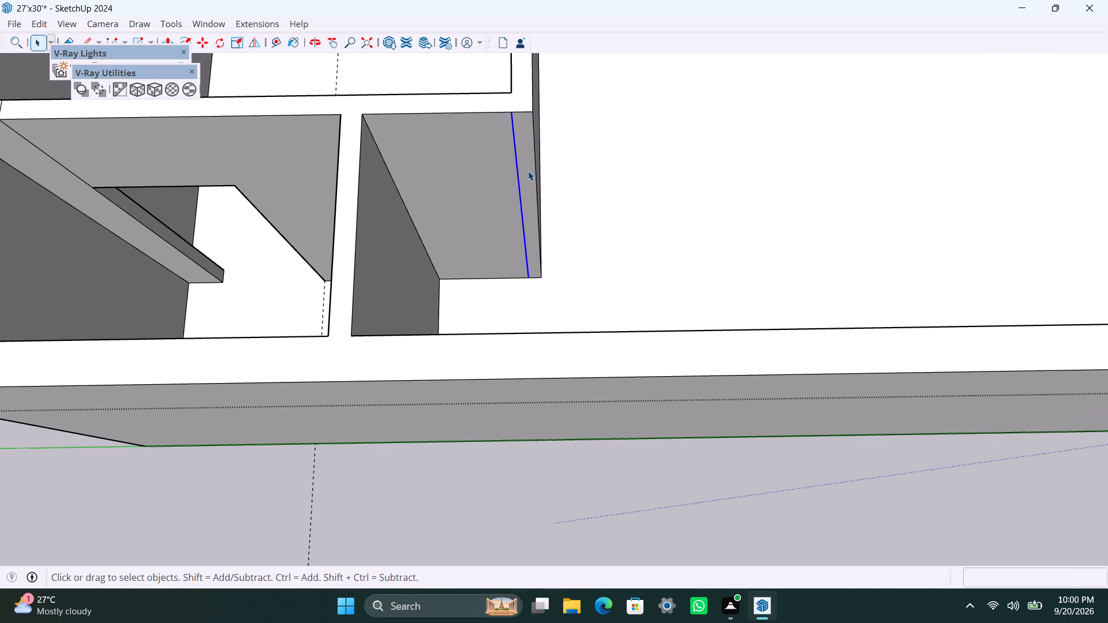
pyautogui.press('p')
pyautogui.moveTo(528, 171); pyautogui.dragTo(535, 366)
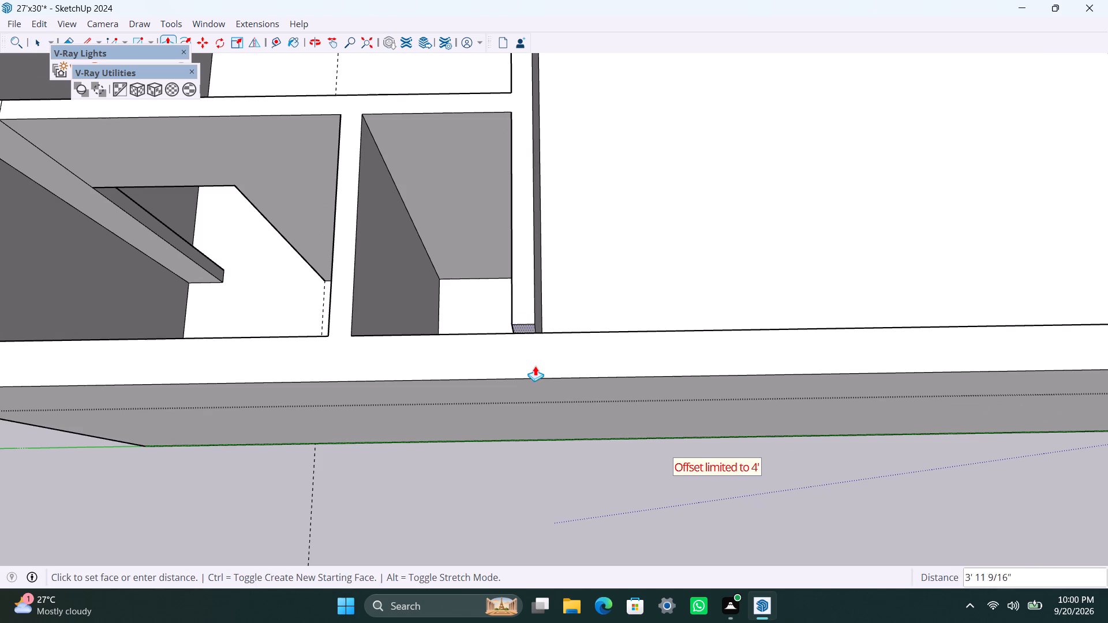
pyautogui.moveTo(535, 366); pyautogui.dragTo(515, 382)
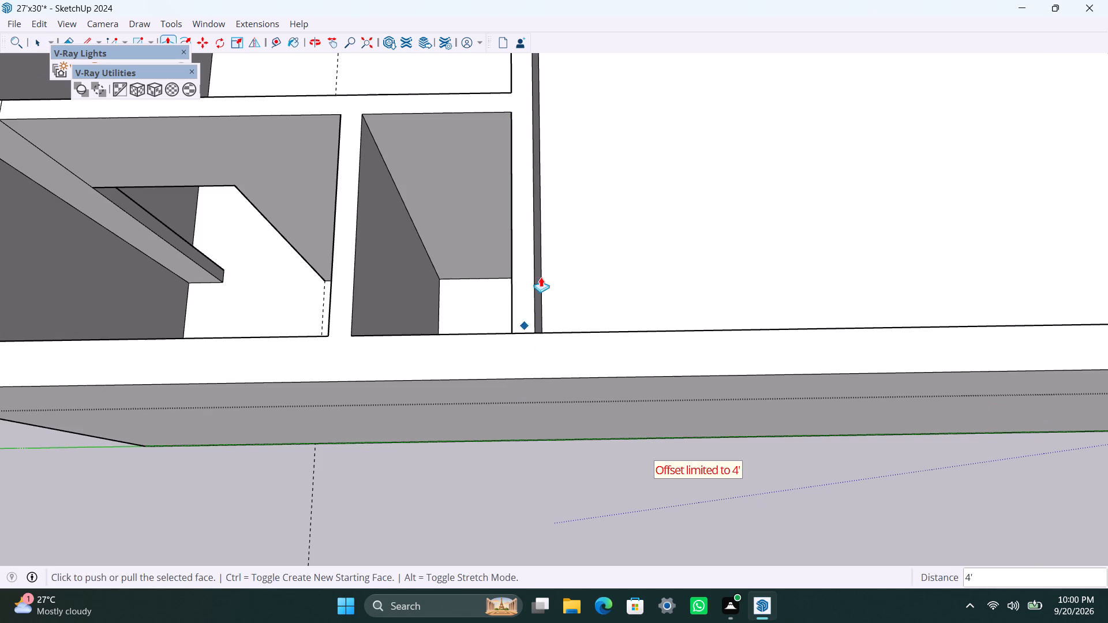
pyautogui.scroll(3, 542, 269)
pyautogui.moveTo(628, 294); pyautogui.dragTo(192, 346, button='middle')
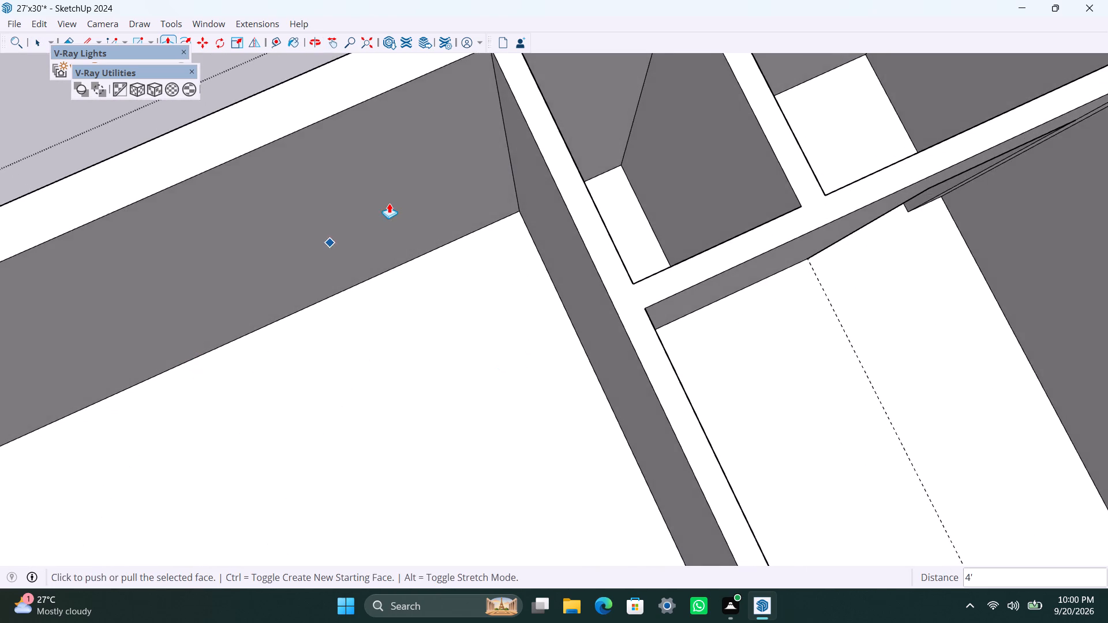
pyautogui.scroll(-9, 390, 201)
pyautogui.press('space')
# Copy the vertical edge where the long partition meets the outer wall 6' along the outer wall into the large open area.
pyautogui.scroll(-5, 400, 233)
pyautogui.moveTo(413, 277); pyautogui.dragTo(478, 284, button='middle')
pyautogui.scroll(-3, 478, 284)
pyautogui.keyDown('shift'); pyautogui.moveTo(503, 297); pyautogui.dragTo(562, 232, button='middle'); pyautogui.keyUp('shift')
pyautogui.scroll(3, 507, 282)
pyautogui.moveTo(486, 309); pyautogui.dragTo(622, 283, button='middle')
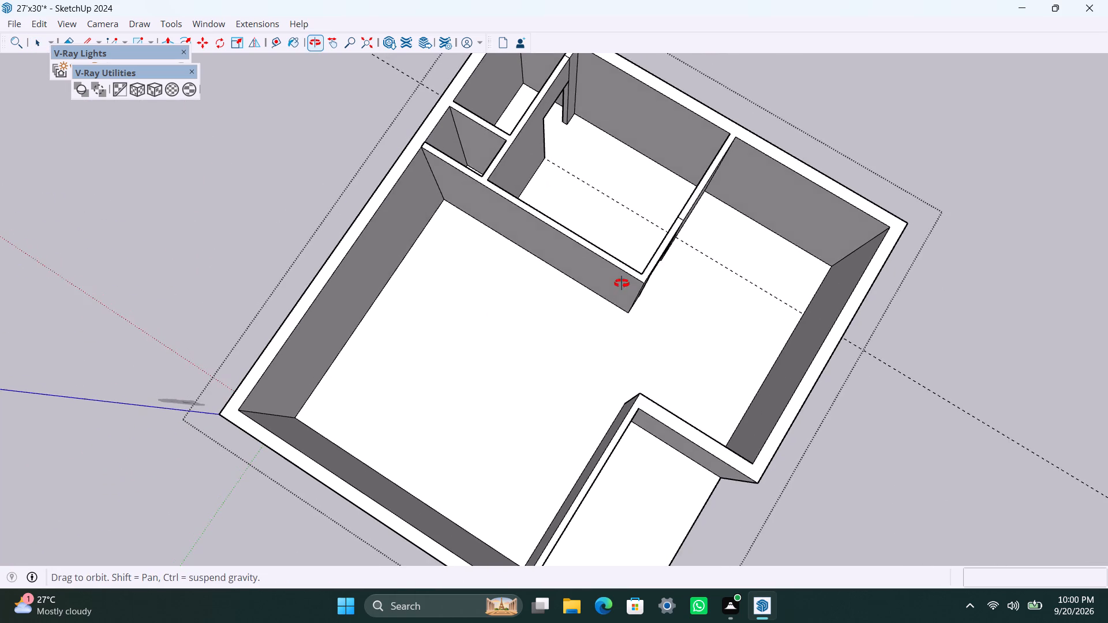
pyautogui.moveTo(622, 283); pyautogui.dragTo(622, 283, button='middle')
pyautogui.scroll(-1, 598, 295)
pyautogui.scroll(2, 585, 283)
pyautogui.scroll(-3, 501, 222)
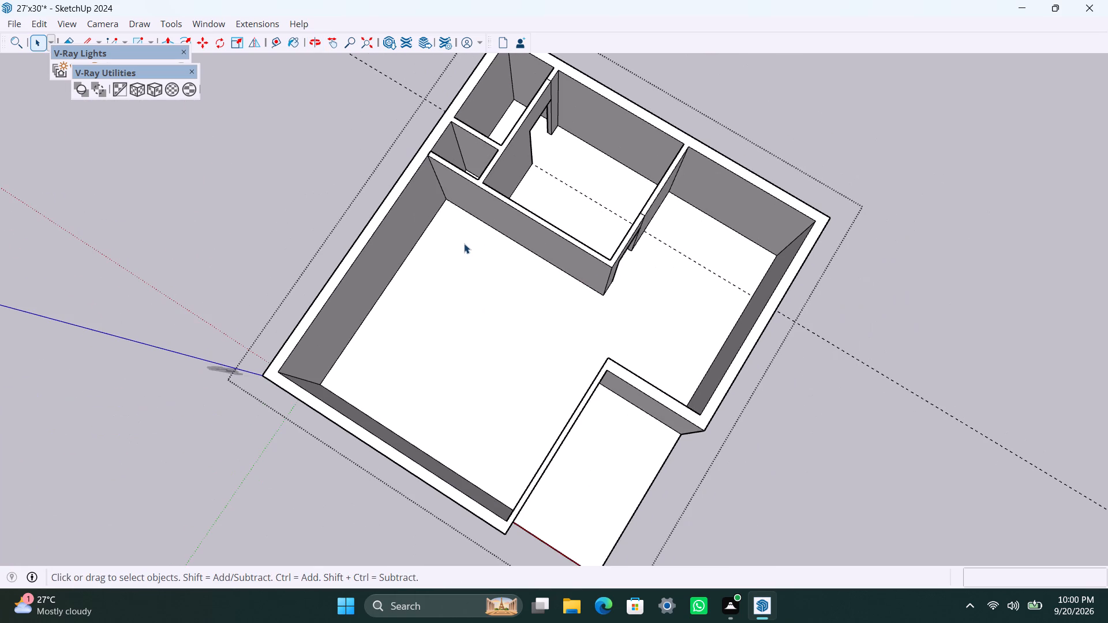
pyautogui.keyDown('shift'); pyautogui.moveTo(462, 247); pyautogui.dragTo(578, 282, button='middle'); pyautogui.keyUp('shift')
pyautogui.scroll(3, 568, 281)
pyautogui.moveTo(562, 306); pyautogui.dragTo(577, 310, button='middle')
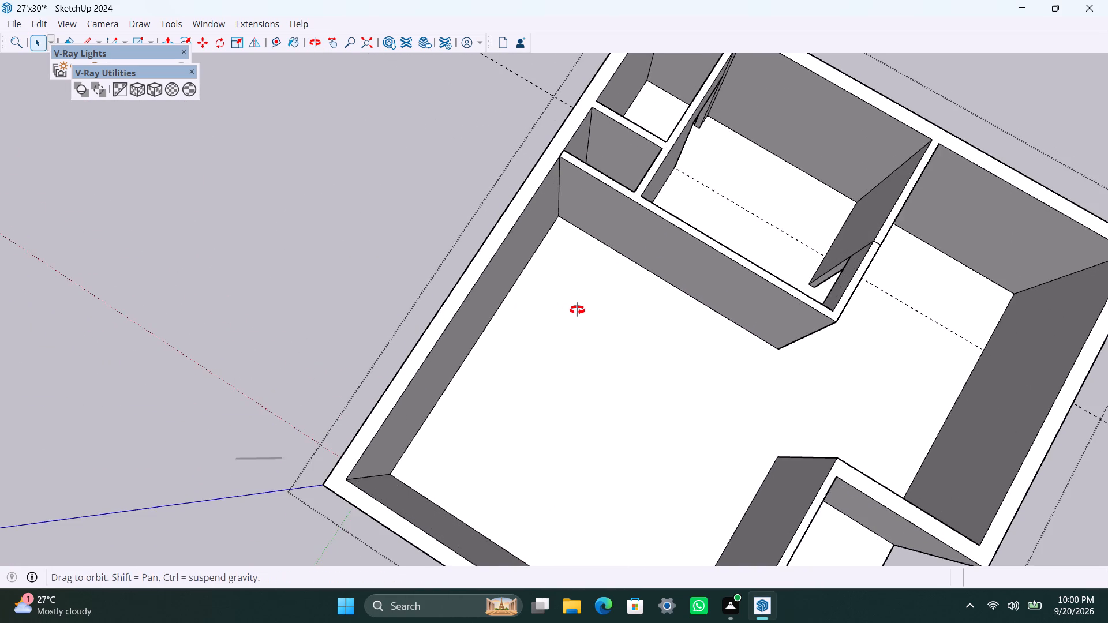
pyautogui.moveTo(577, 310); pyautogui.dragTo(598, 298, button='middle')
pyautogui.scroll(3, 570, 234)
pyautogui.click(538, 178)
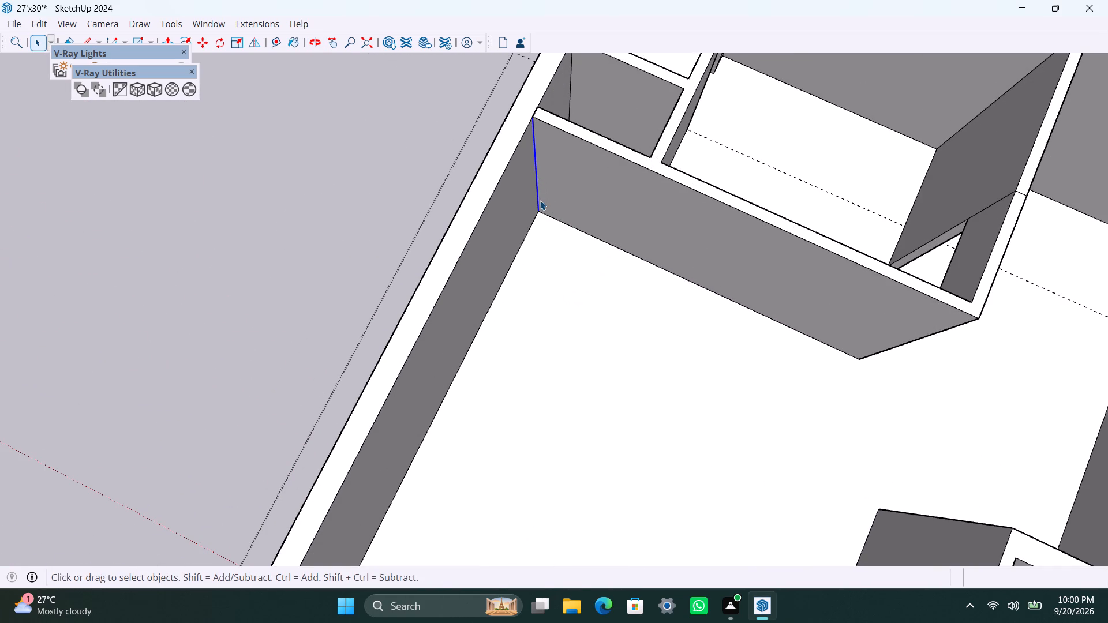
pyautogui.press('m')
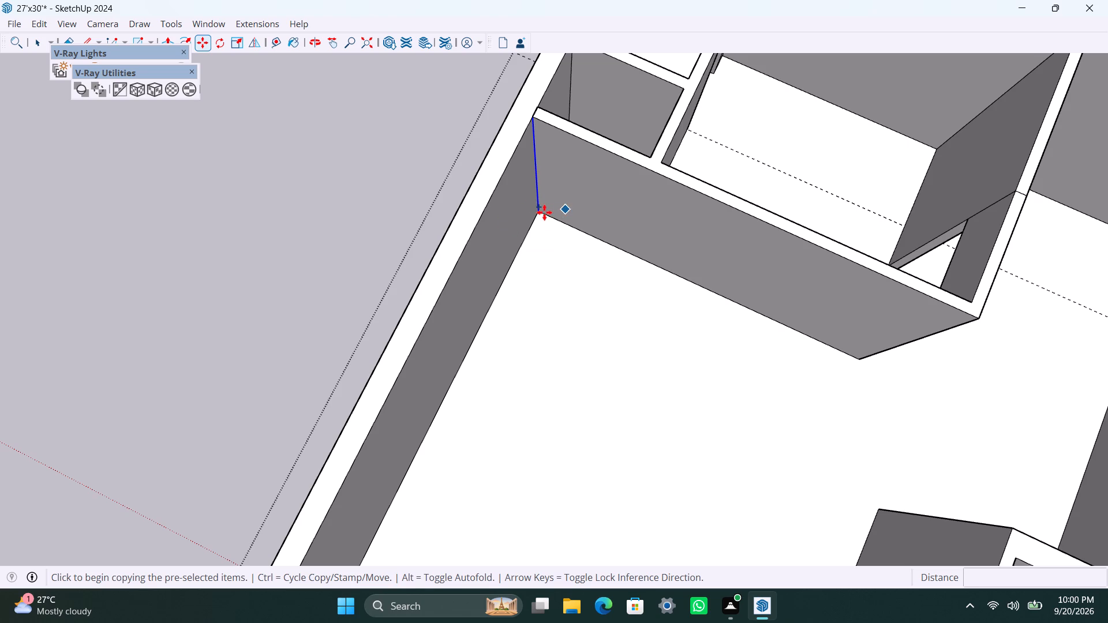
pyautogui.moveTo(544, 212); pyautogui.dragTo(537, 235)
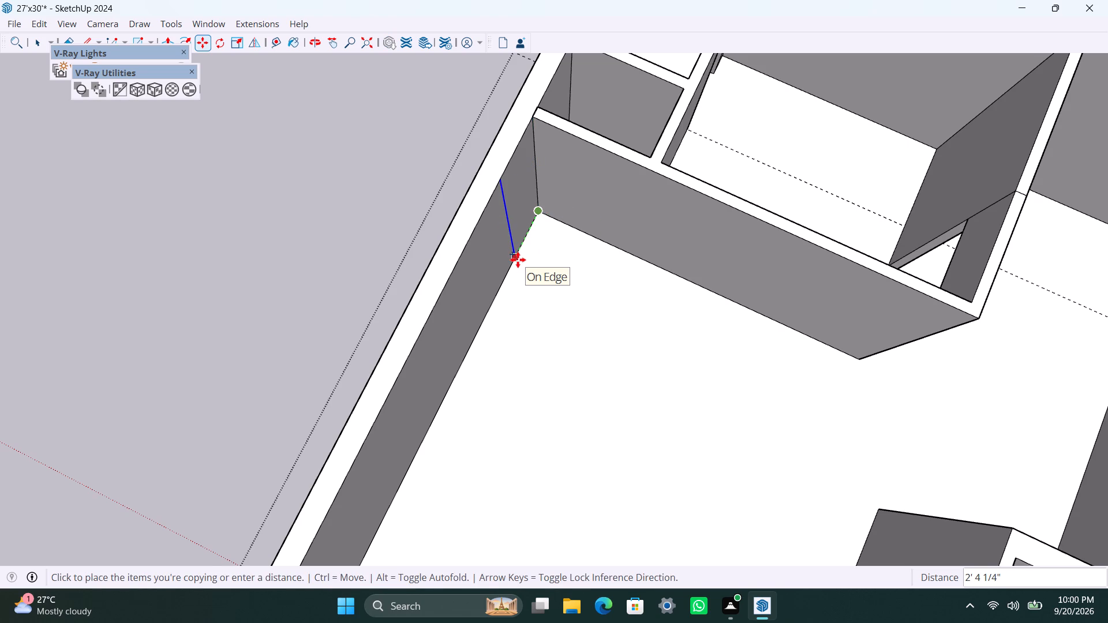
pyautogui.write("6'")
pyautogui.press('Return')
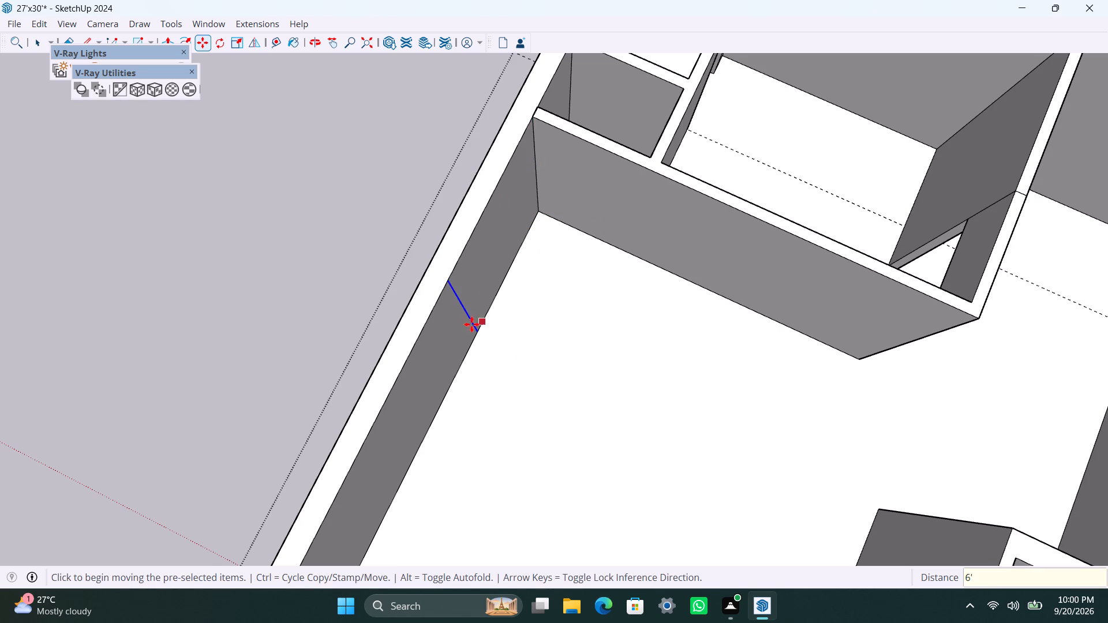
# Copy the new vertical edge on the outer wall another 4.5" away from the partition to mark a wall strip.
pyautogui.click(475, 329)
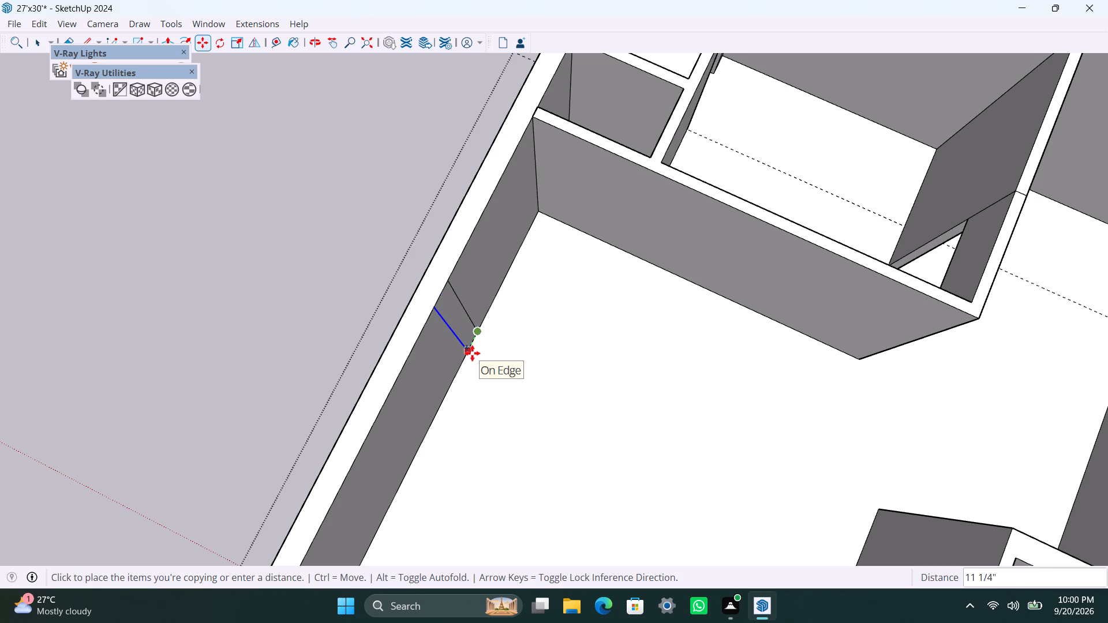
pyautogui.write('4.')
pyautogui.press('5')
pyautogui.hotkey('shift', '"')
pyautogui.press('Return')
pyautogui.press('space')
# Push/Pull the 4.5" strip on the outer wall 6" into the large open area as a short wall stub.
pyautogui.scroll(-1, 489, 351)
pyautogui.scroll(2, 491, 346)
pyautogui.moveTo(492, 337); pyautogui.dragTo(392, 342, button='middle')
pyautogui.scroll(1, 434, 322)
pyautogui.scroll(1, 461, 268)
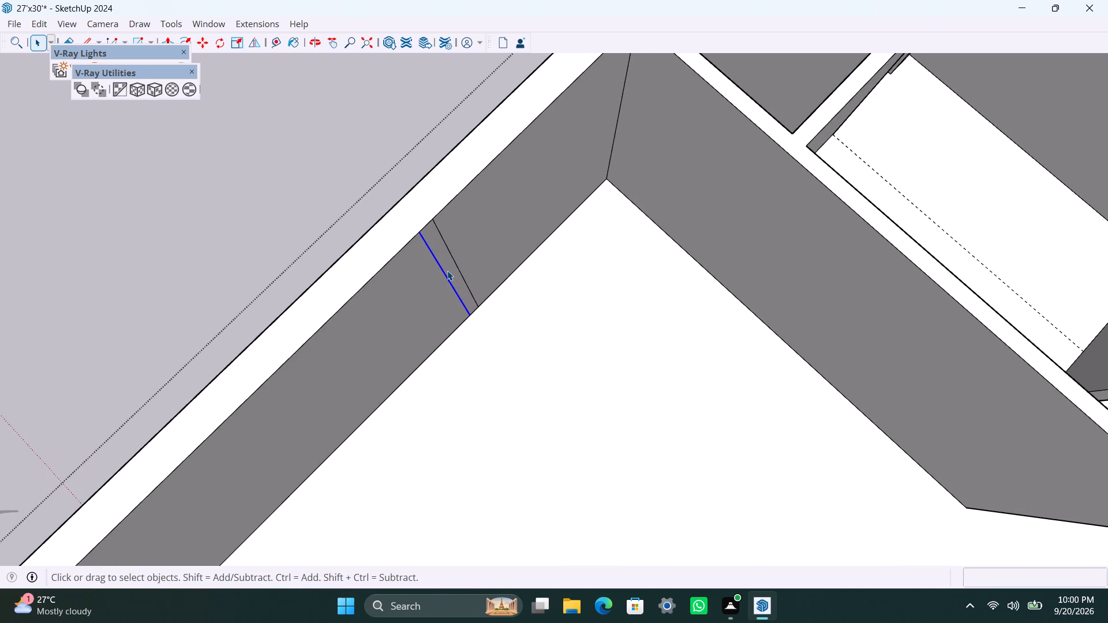
pyautogui.click(447, 270)
pyautogui.press('p')
pyautogui.click(447, 269)
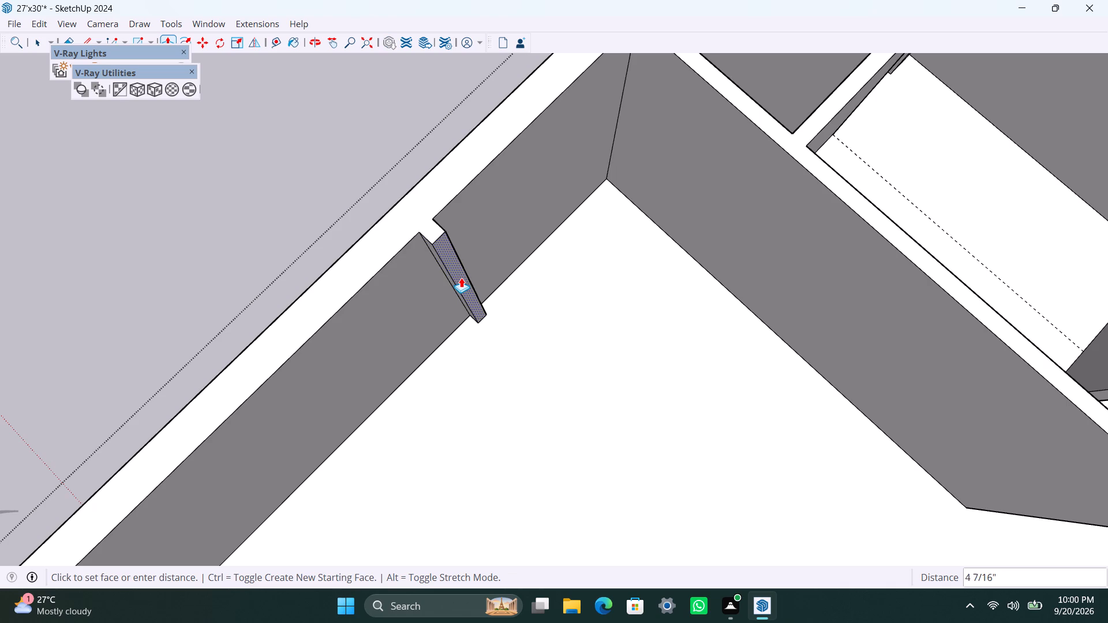
pyautogui.write("1'")
pyautogui.press('Return')
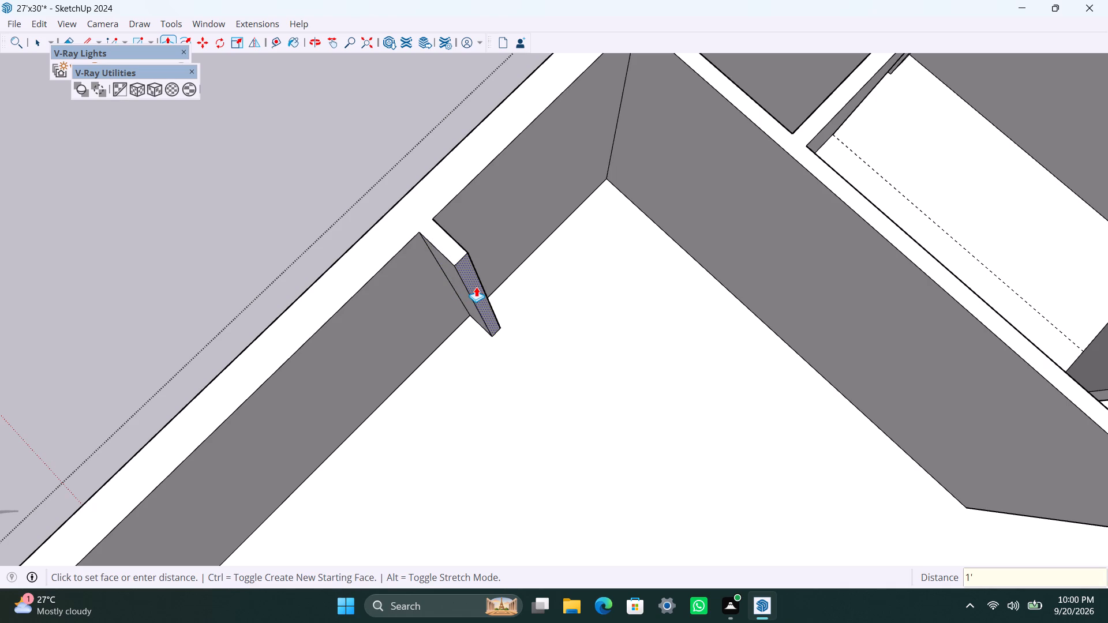
pyautogui.click(477, 287)
pyautogui.press('6')
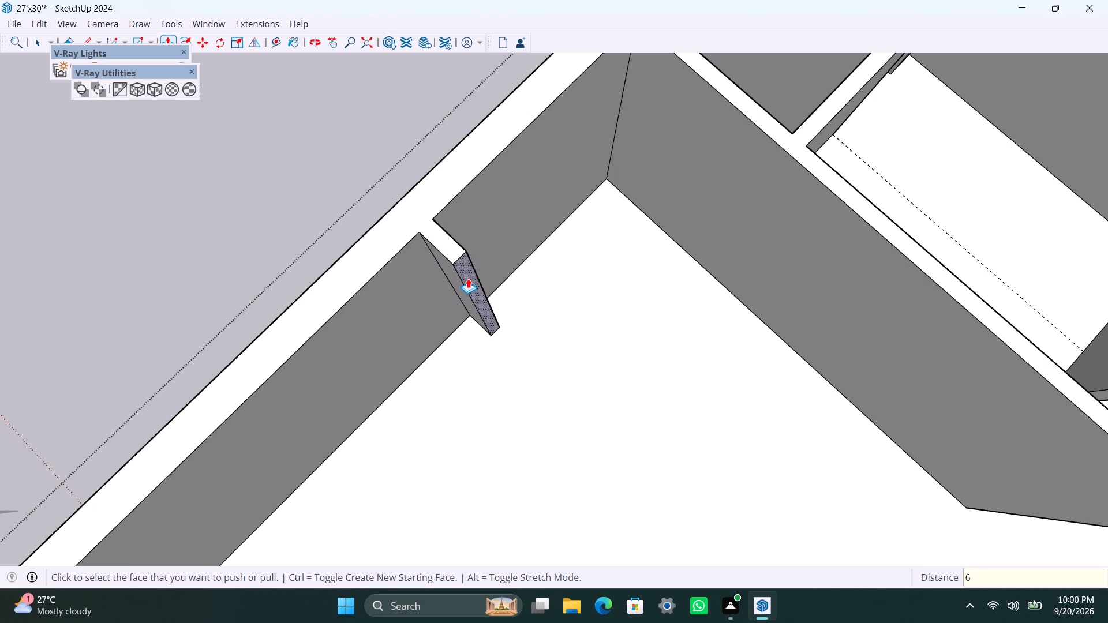
pyautogui.hotkey('shift', '"')
pyautogui.press('Return')
pyautogui.press('space')
# Copy the vertical corner edge between the outer wall and the long partition 4'4.5" along the partition's face.
pyautogui.scroll(-5, 475, 260)
pyautogui.moveTo(450, 316); pyautogui.dragTo(701, 308, button='middle')
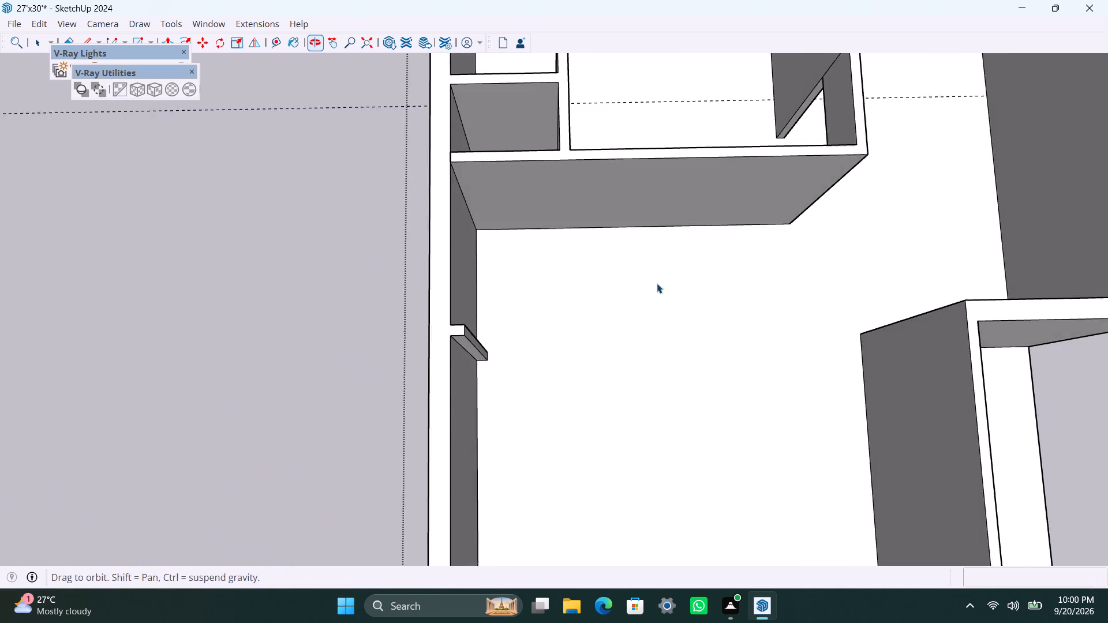
pyautogui.scroll(2, 604, 262)
pyautogui.press('space')
pyautogui.scroll(3, 486, 238)
pyautogui.click(426, 211)
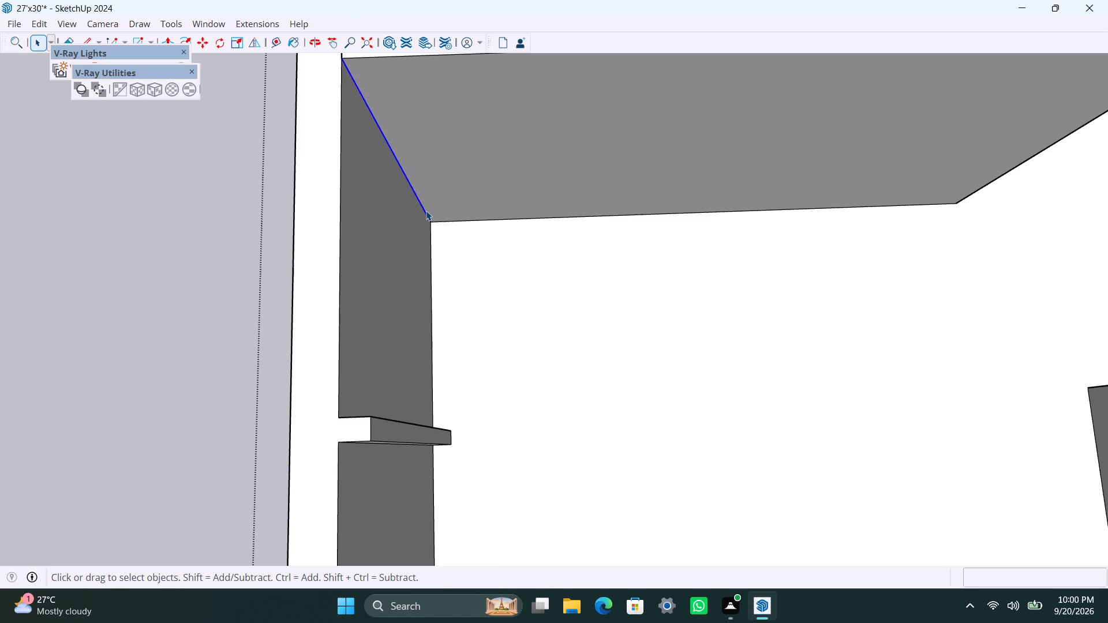
pyautogui.press('m')
pyautogui.click(428, 221)
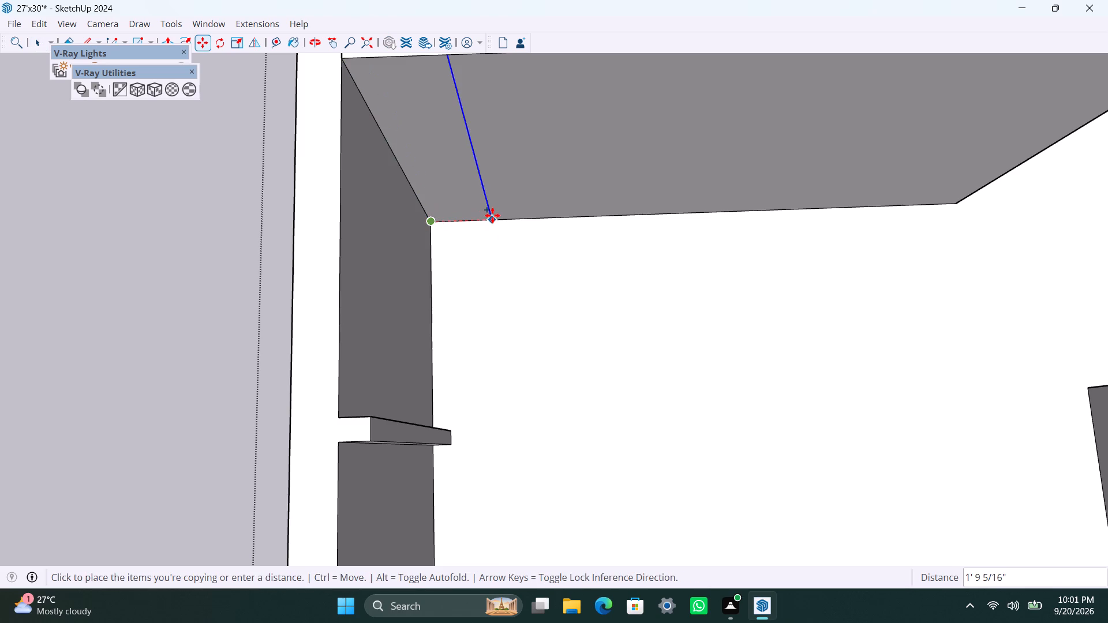
pyautogui.press('4')
pyautogui.write('\'4.5"')
pyautogui.press('Return')
pyautogui.press('space')
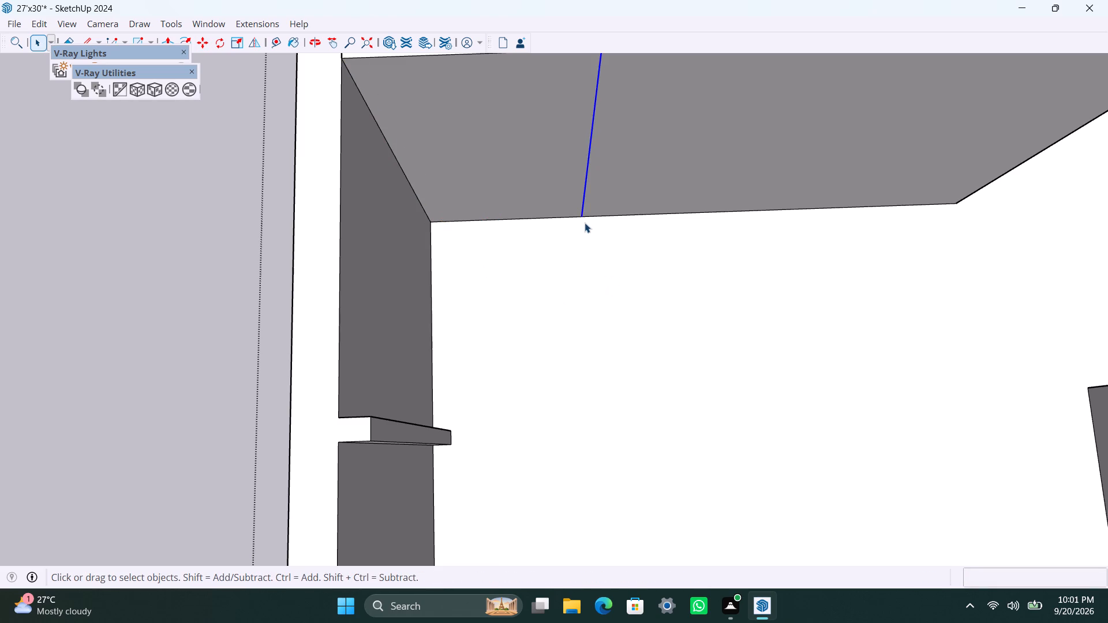
# Copy the new vertical edge on the long partition 4.5" back toward the outer-wall corner.
pyautogui.press('m')
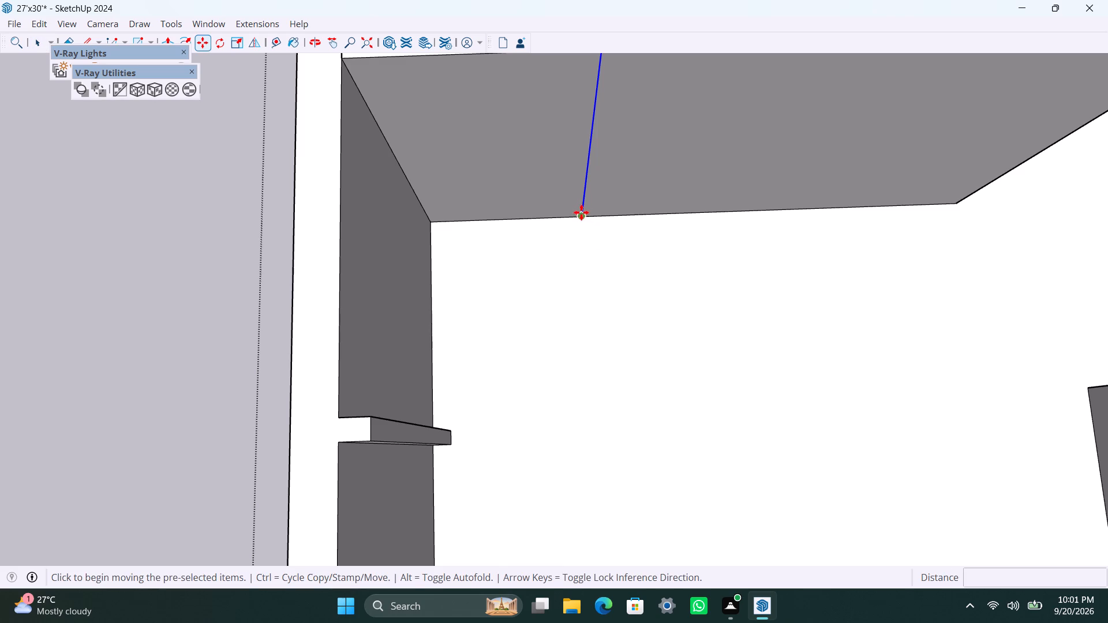
pyautogui.click(581, 212)
pyautogui.write('4.5"')
pyautogui.press('Return')
pyautogui.press('space')
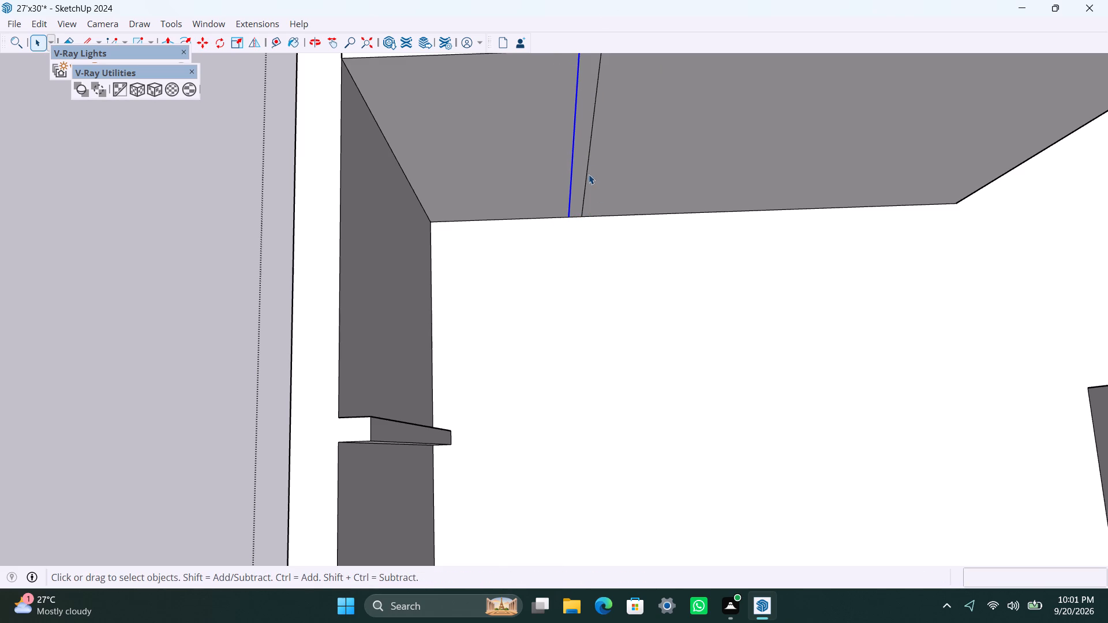
# Push/Pull the 4.5" strip on the long partition outward until its end lines up with the stub's far face.
pyautogui.click(583, 147)
pyautogui.press('p')
pyautogui.moveTo(583, 147); pyautogui.dragTo(466, 441)
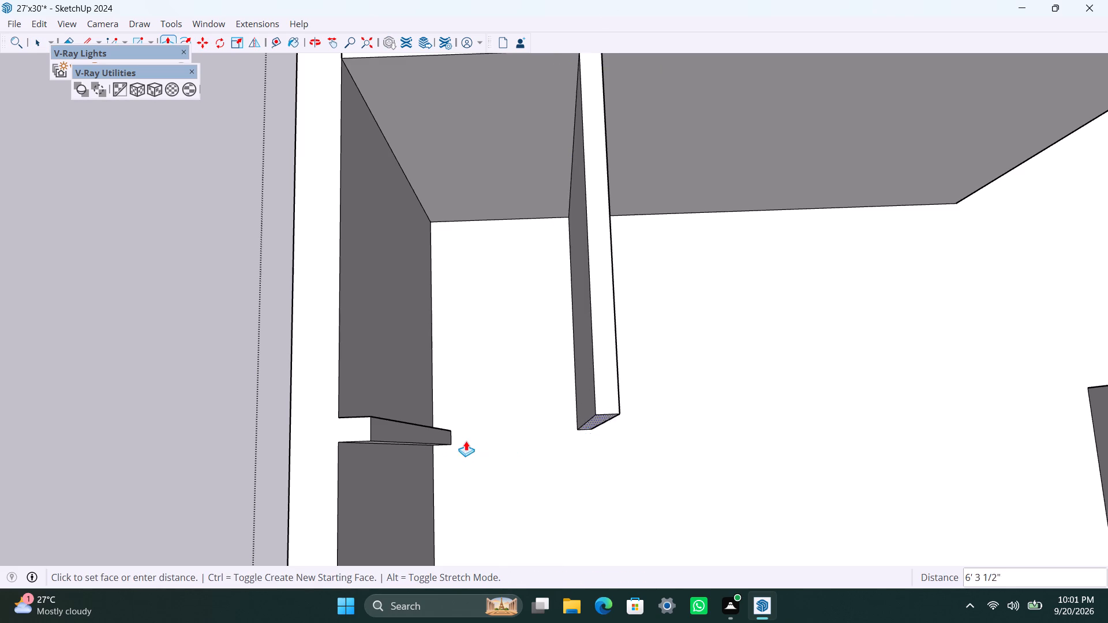
pyautogui.moveTo(466, 441); pyautogui.dragTo(423, 438)
pyautogui.scroll(-3, 469, 448)
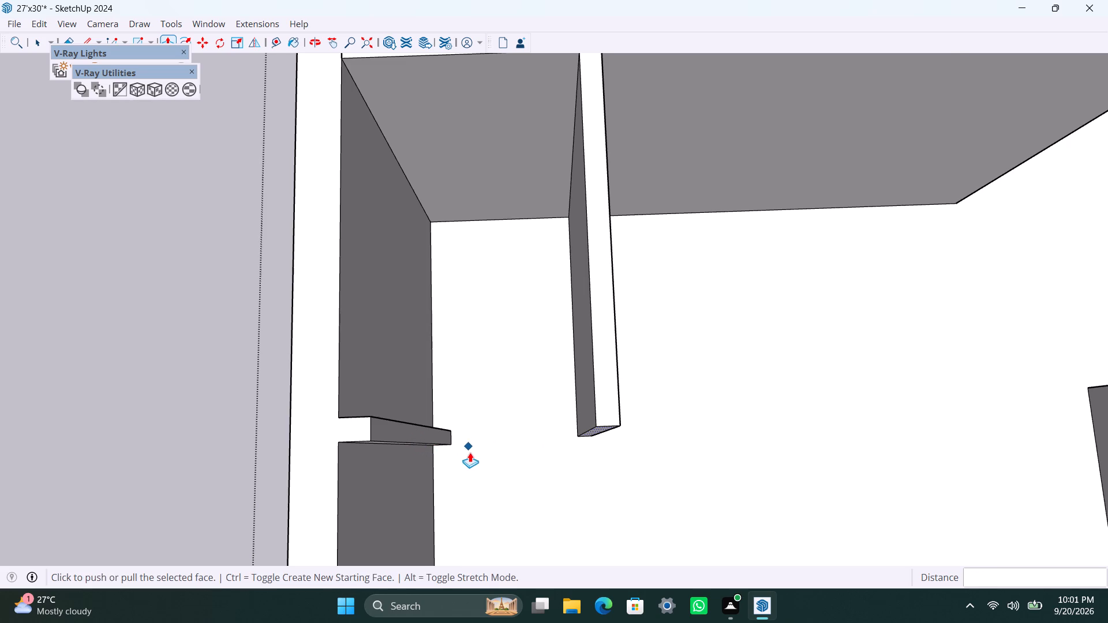
pyautogui.scroll(2, 539, 438)
pyautogui.moveTo(540, 448); pyautogui.dragTo(535, 329, button='middle')
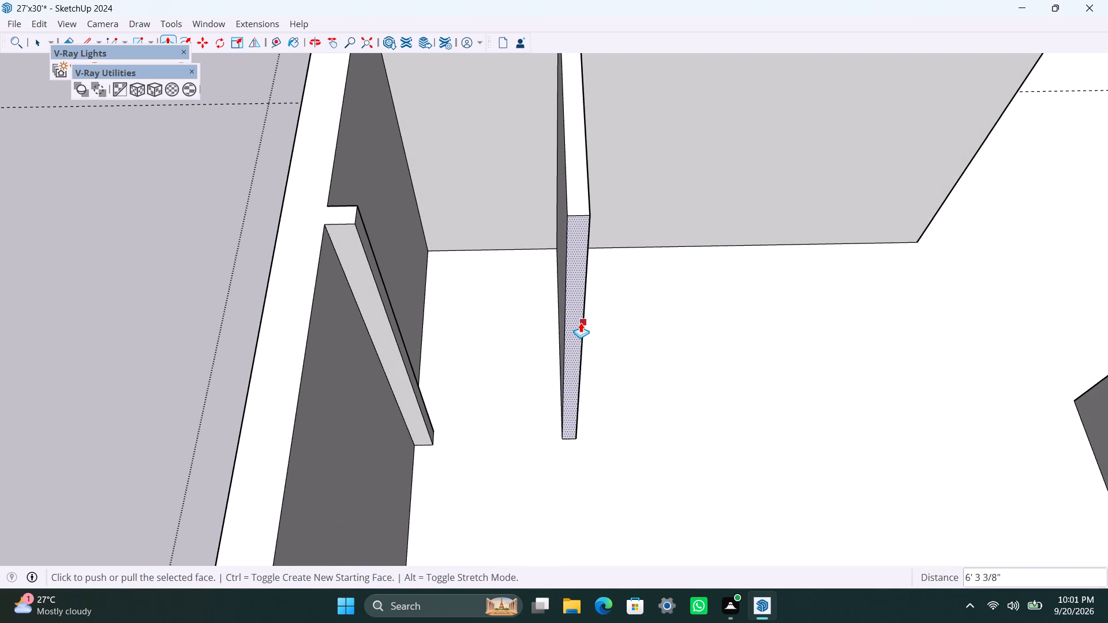
pyautogui.moveTo(581, 322); pyautogui.dragTo(579, 344)
pyautogui.click(385, 346)
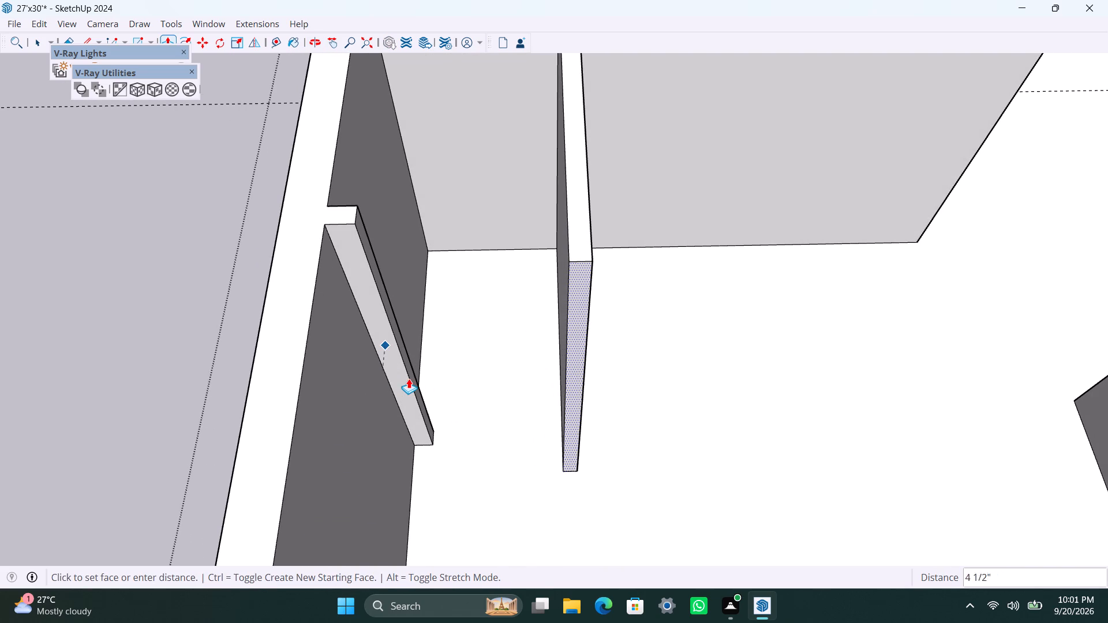
pyautogui.click(408, 369)
pyautogui.press('space')
# Copy the new partition's vertical end edge on the stub side 4.5" back along its inner face.
pyautogui.scroll(-4, 432, 408)
pyautogui.moveTo(440, 425); pyautogui.dragTo(916, 425, button='middle')
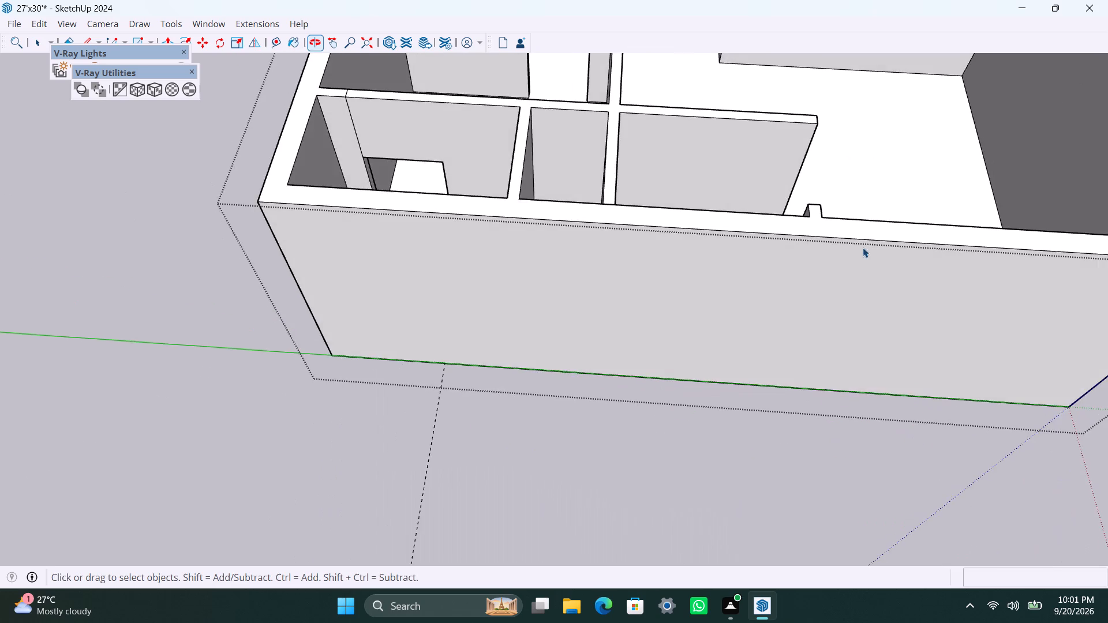
pyautogui.scroll(1, 819, 142)
pyautogui.keyDown('shift'); pyautogui.moveTo(773, 168); pyautogui.dragTo(694, 264, button='middle'); pyautogui.keyUp('shift')
pyautogui.scroll(3, 698, 296)
pyautogui.moveTo(707, 335); pyautogui.dragTo(716, 373, button='middle')
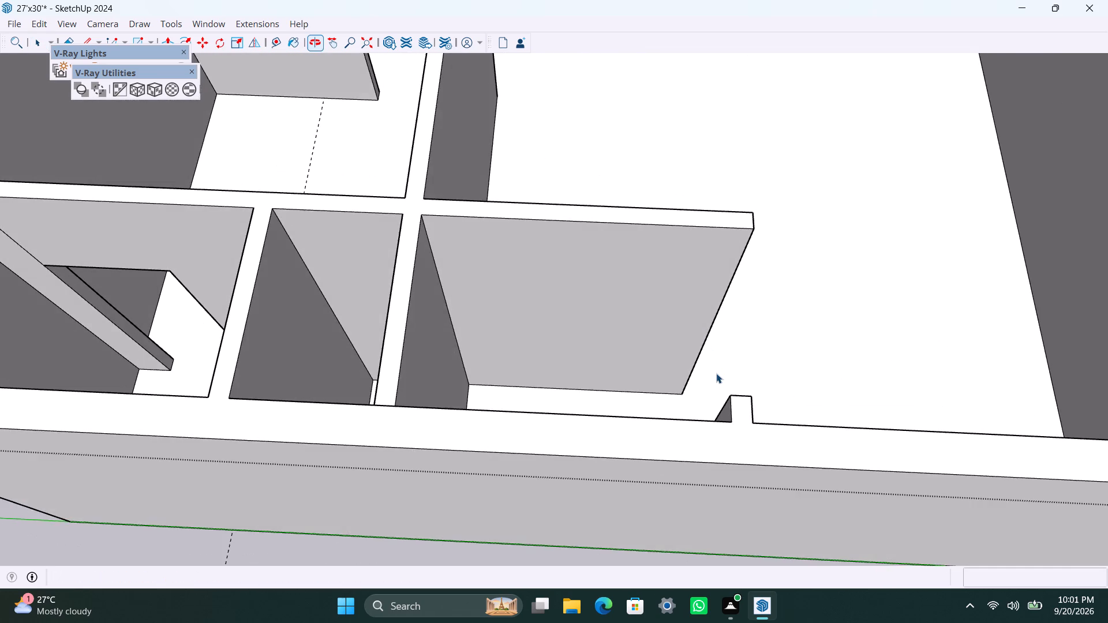
pyautogui.scroll(2, 716, 373)
pyautogui.moveTo(720, 380); pyautogui.dragTo(371, 340, button='middle')
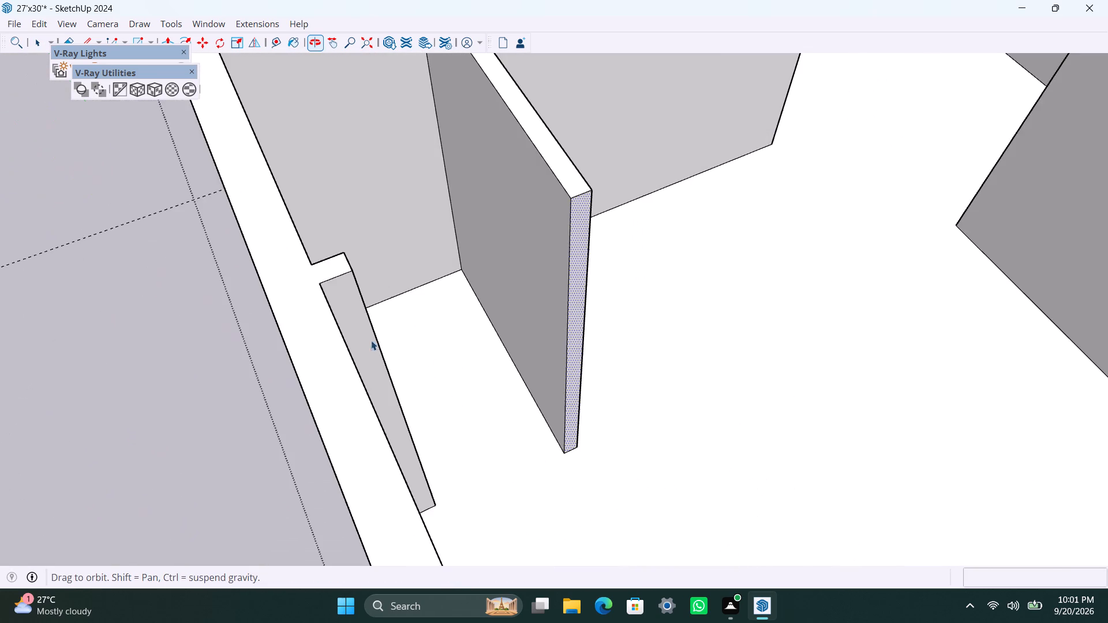
pyautogui.scroll(-2, 485, 392)
pyautogui.keyDown('shift'); pyautogui.moveTo(508, 468); pyautogui.dragTo(514, 468, button='middle'); pyautogui.keyUp('shift')
pyautogui.scroll(5, 521, 464)
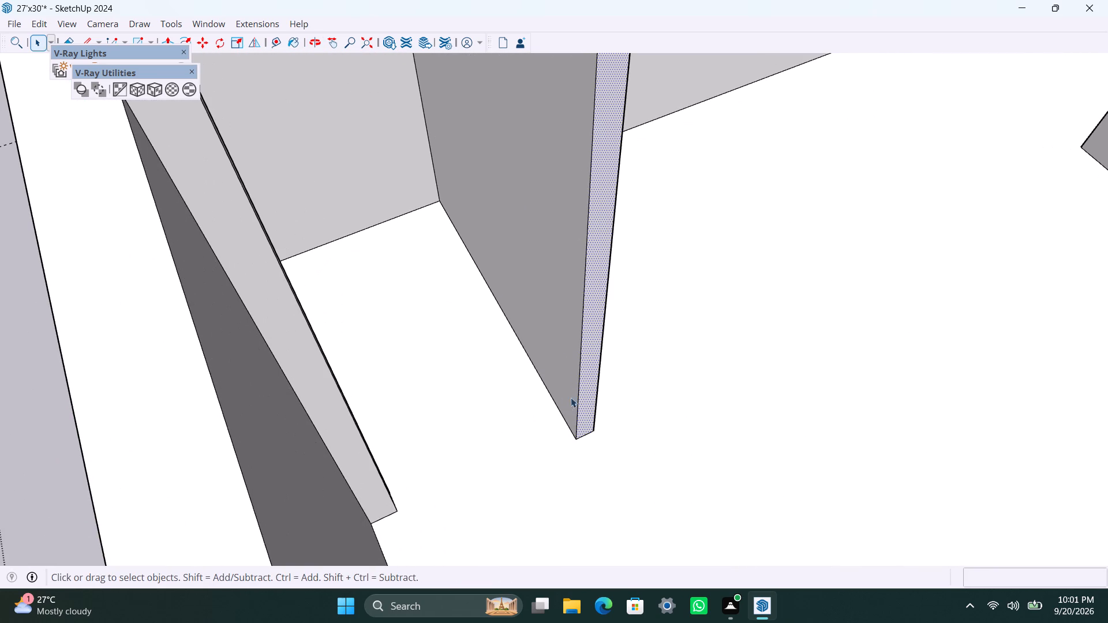
pyautogui.click(577, 386)
pyautogui.press('m')
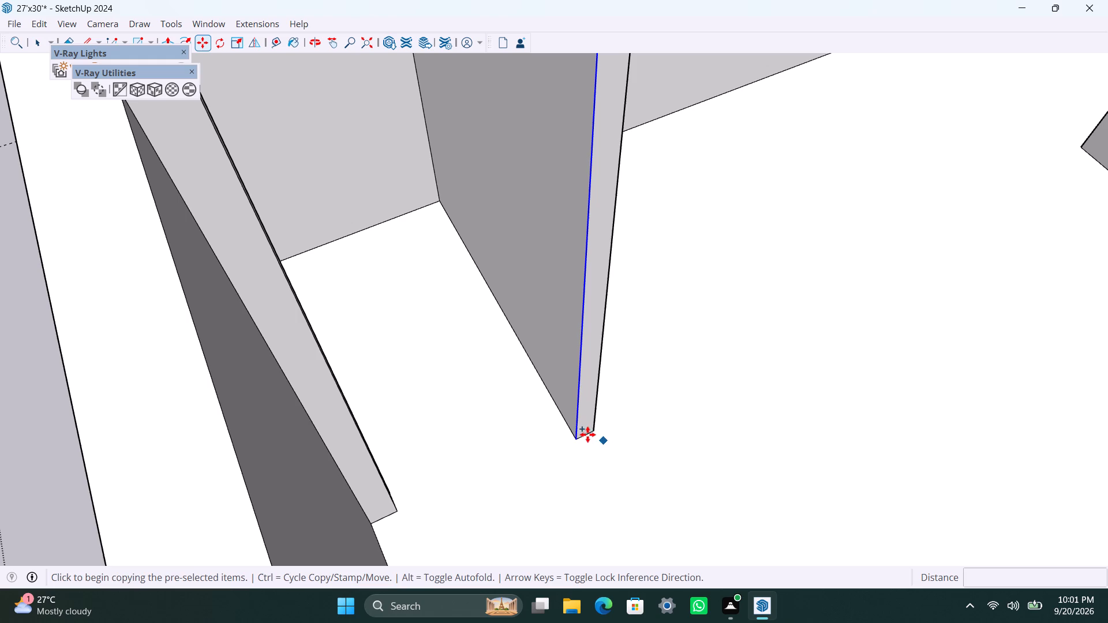
pyautogui.click(579, 434)
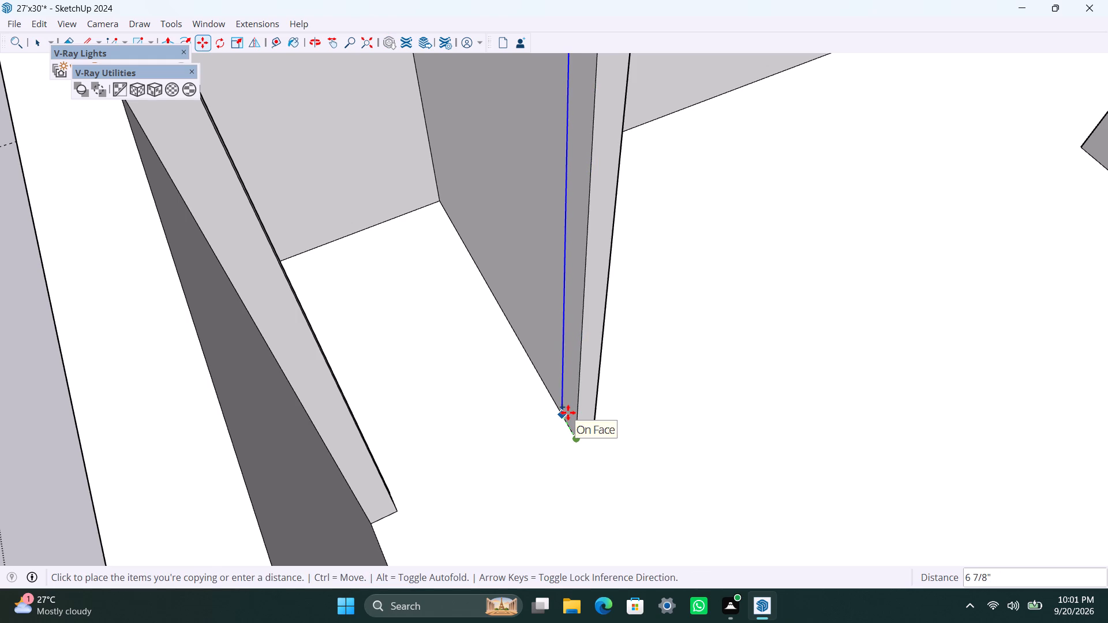
pyautogui.write('4.5"')
pyautogui.press('Return')
pyautogui.press('space')
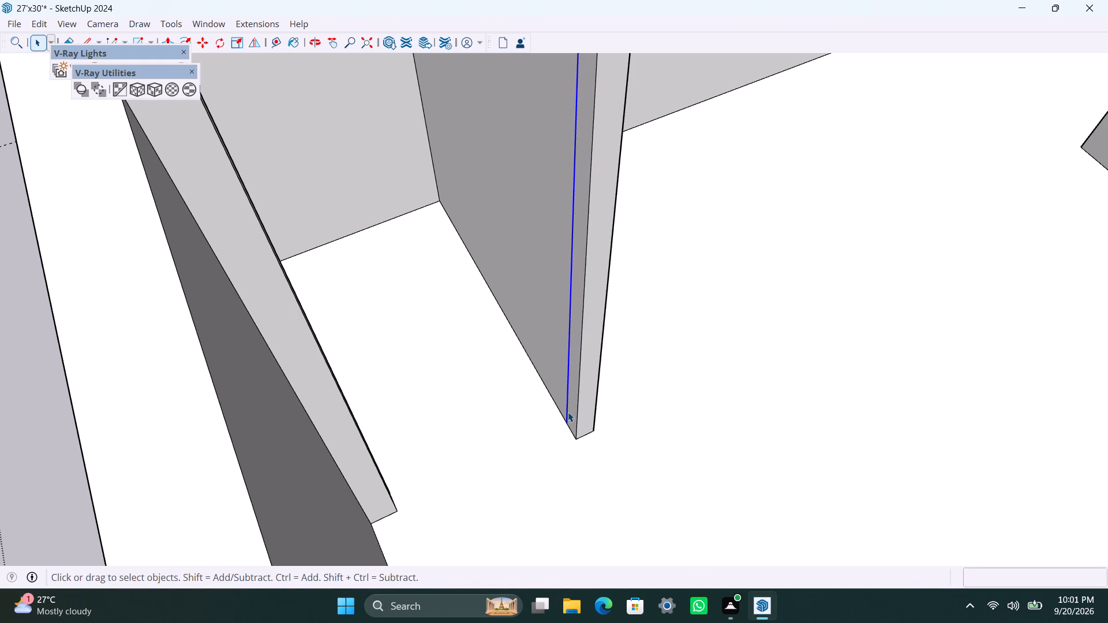
# Push/Pull the 4.5" strip at the new partition's end 6" toward the wall stub.
pyautogui.scroll(1, 569, 410)
pyautogui.click(577, 400)
pyautogui.click(578, 366)
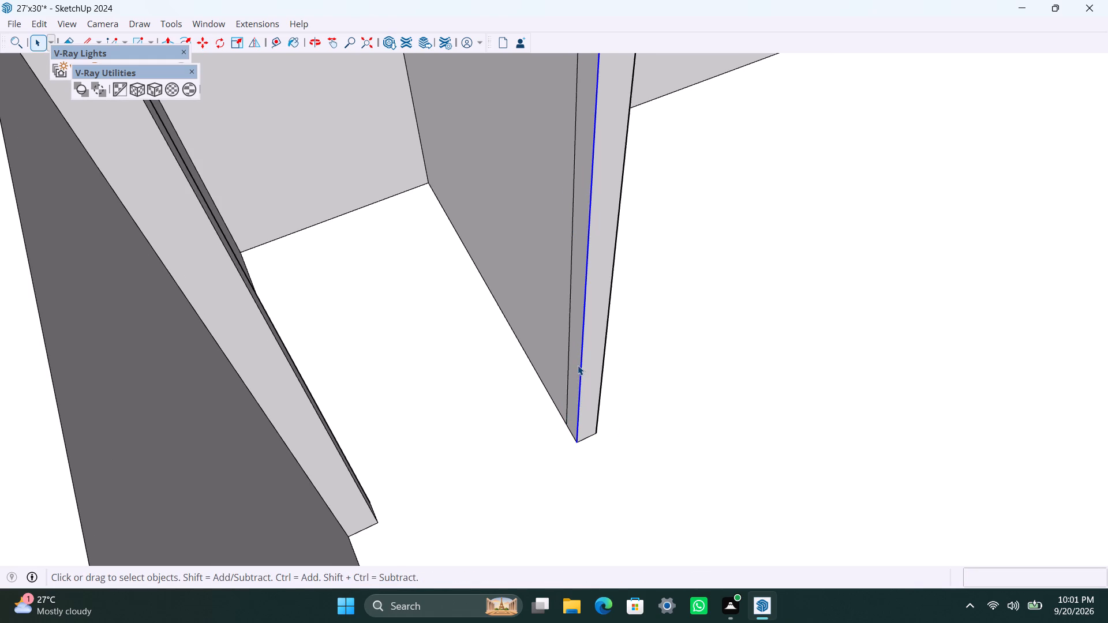
pyautogui.press('p')
pyautogui.click(578, 365)
pyautogui.press('1')
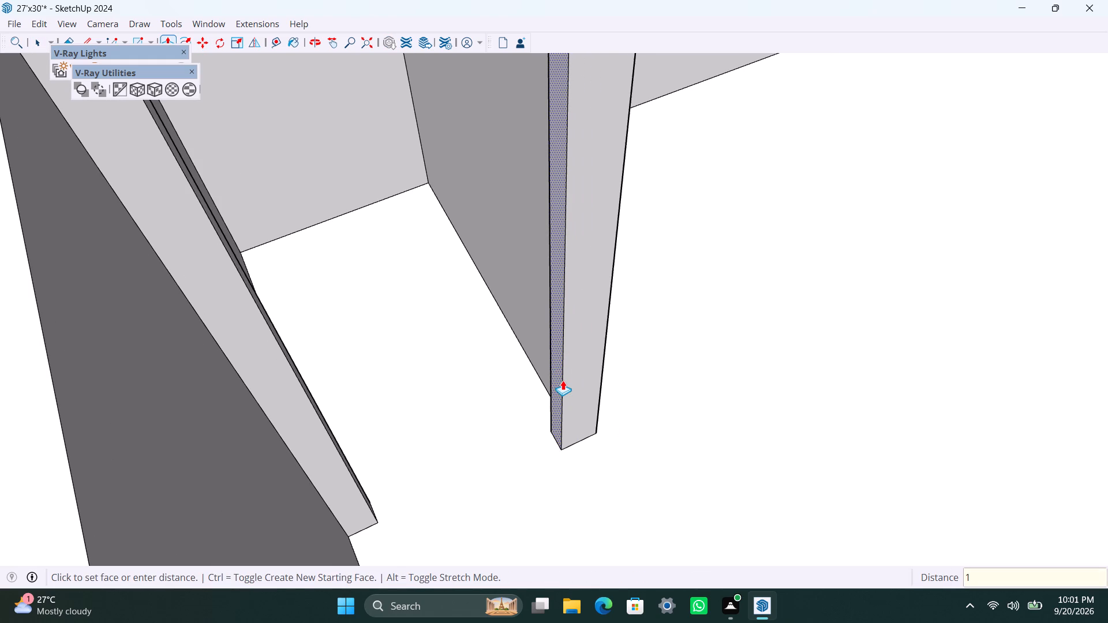
pyautogui.press('BackSpace')
pyautogui.press('6')
pyautogui.hotkey('shift', '"')
pyautogui.press('Return')
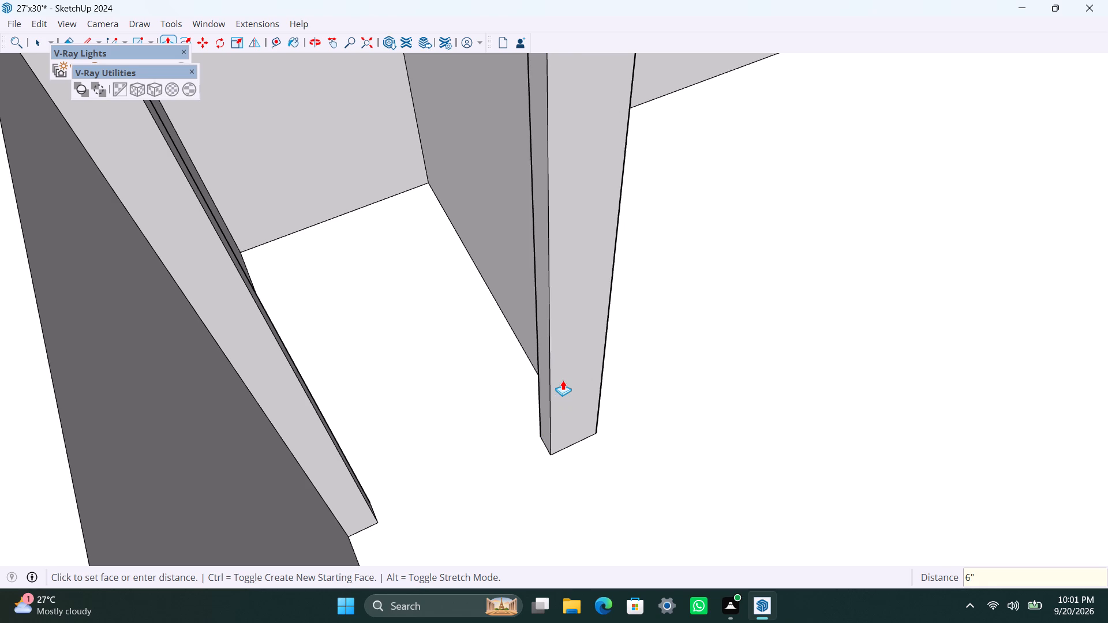
pyautogui.press('space')
pyautogui.scroll(-7, 553, 374)
pyautogui.moveTo(620, 208); pyautogui.dragTo(376, 231, button='middle')
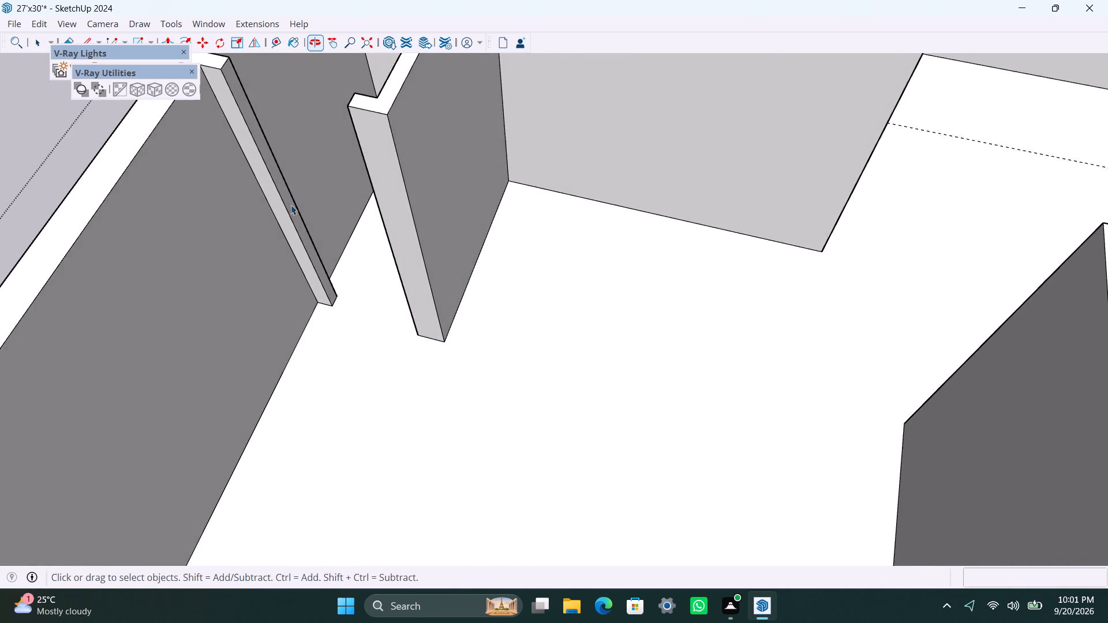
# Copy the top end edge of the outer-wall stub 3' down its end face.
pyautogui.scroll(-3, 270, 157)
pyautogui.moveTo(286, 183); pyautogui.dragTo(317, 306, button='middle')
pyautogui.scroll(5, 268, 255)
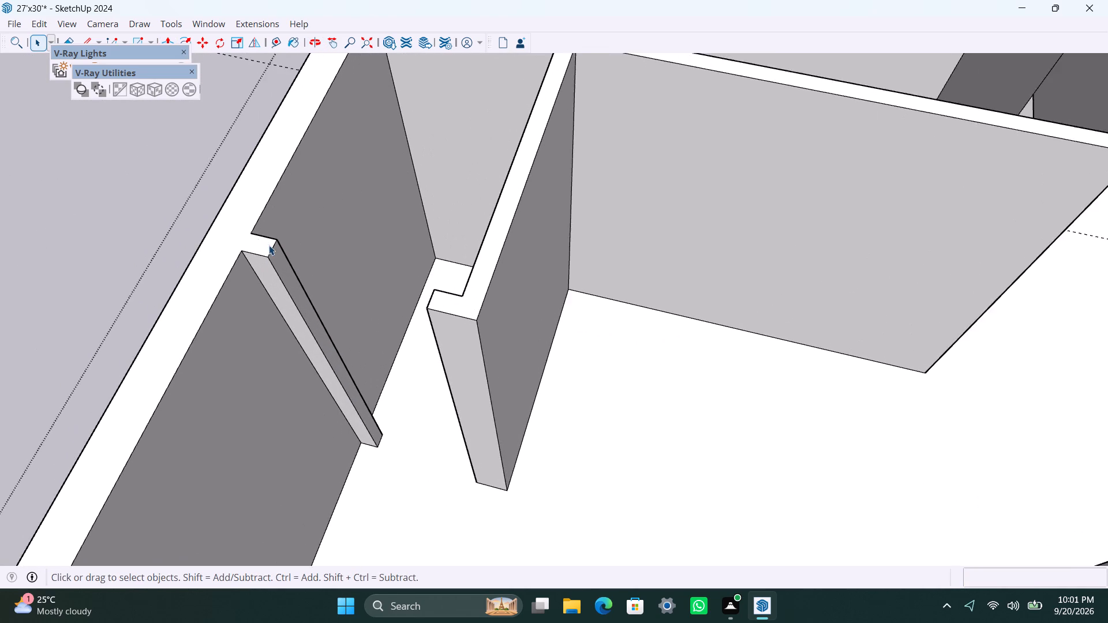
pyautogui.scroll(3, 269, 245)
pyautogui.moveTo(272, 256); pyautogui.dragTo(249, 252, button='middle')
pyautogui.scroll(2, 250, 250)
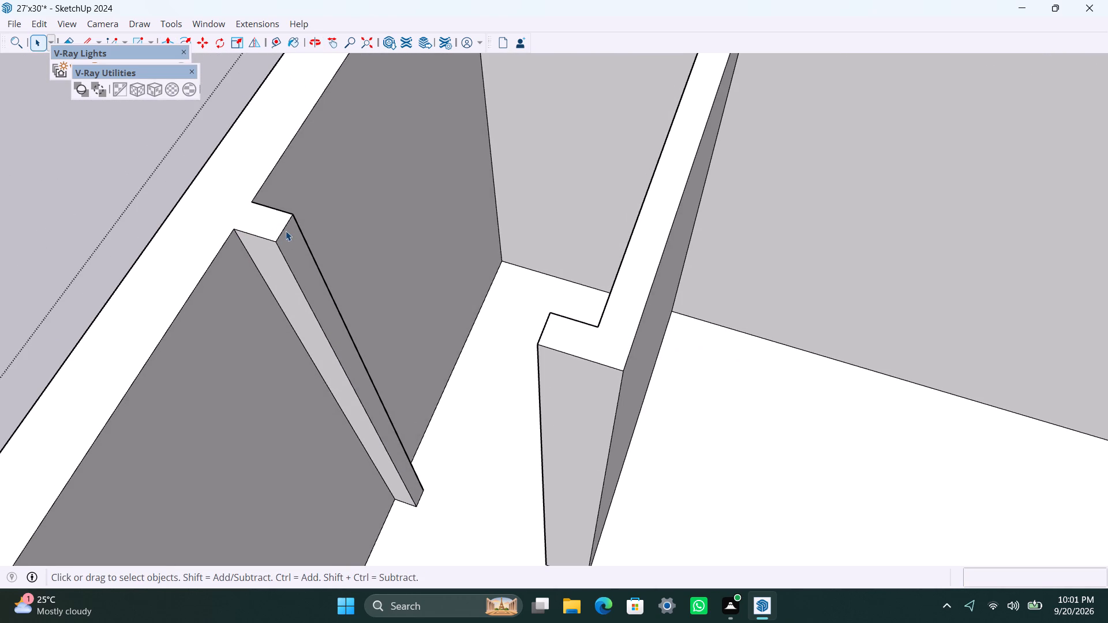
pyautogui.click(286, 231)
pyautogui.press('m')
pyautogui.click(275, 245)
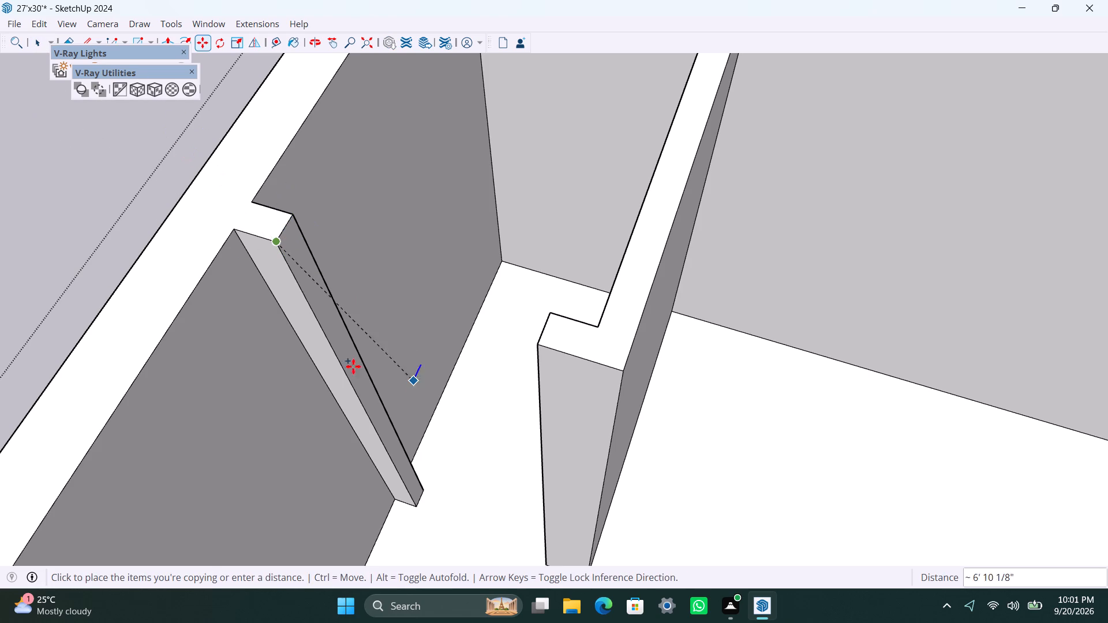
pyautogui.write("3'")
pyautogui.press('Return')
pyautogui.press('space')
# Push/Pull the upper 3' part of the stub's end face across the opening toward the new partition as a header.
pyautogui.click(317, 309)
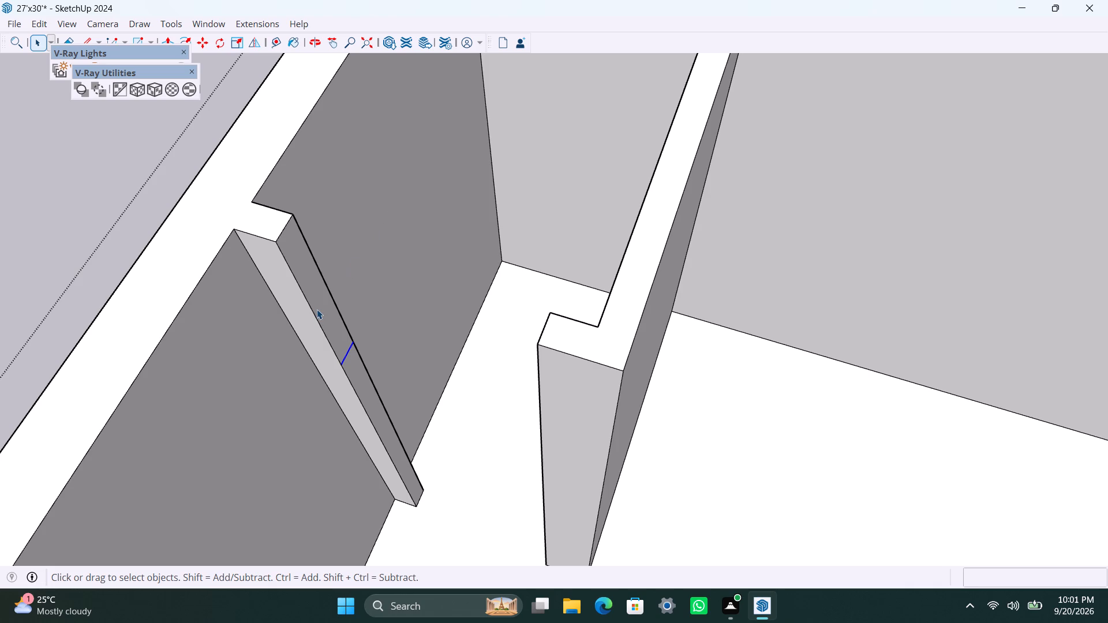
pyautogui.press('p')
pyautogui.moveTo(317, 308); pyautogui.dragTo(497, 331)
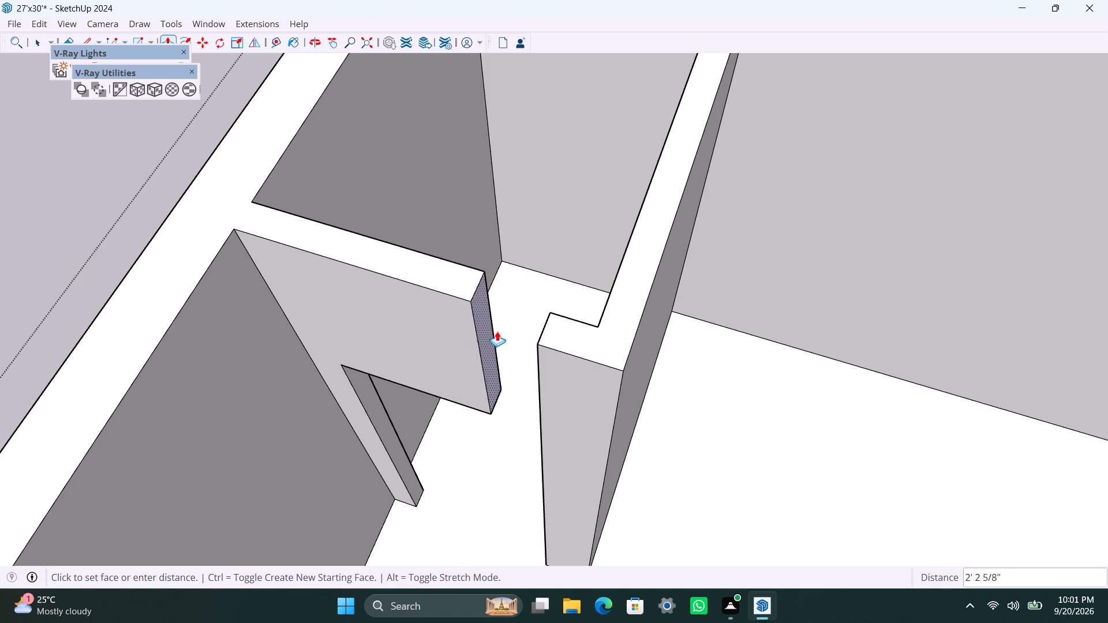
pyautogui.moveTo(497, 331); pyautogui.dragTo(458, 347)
# Undo the header attempt and the new partition's extensions, back to the flat 4.5" strip on the cross wall.
pyautogui.hotkey('ctrl', 'z')
pyautogui.hotkey('ctrl', 'z')
pyautogui.hotkey('ctrl', 'z')
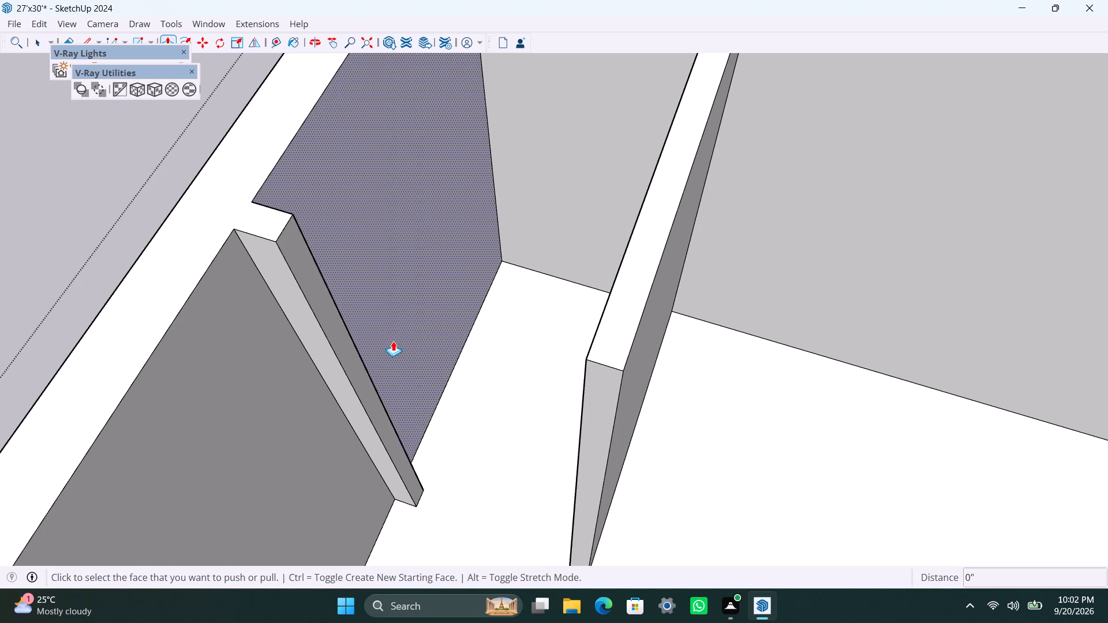
pyautogui.hotkey('ctrl', 'z')
pyautogui.hotkey('ctrl', 'z')
pyautogui.hotkey('ctrl', 'z')
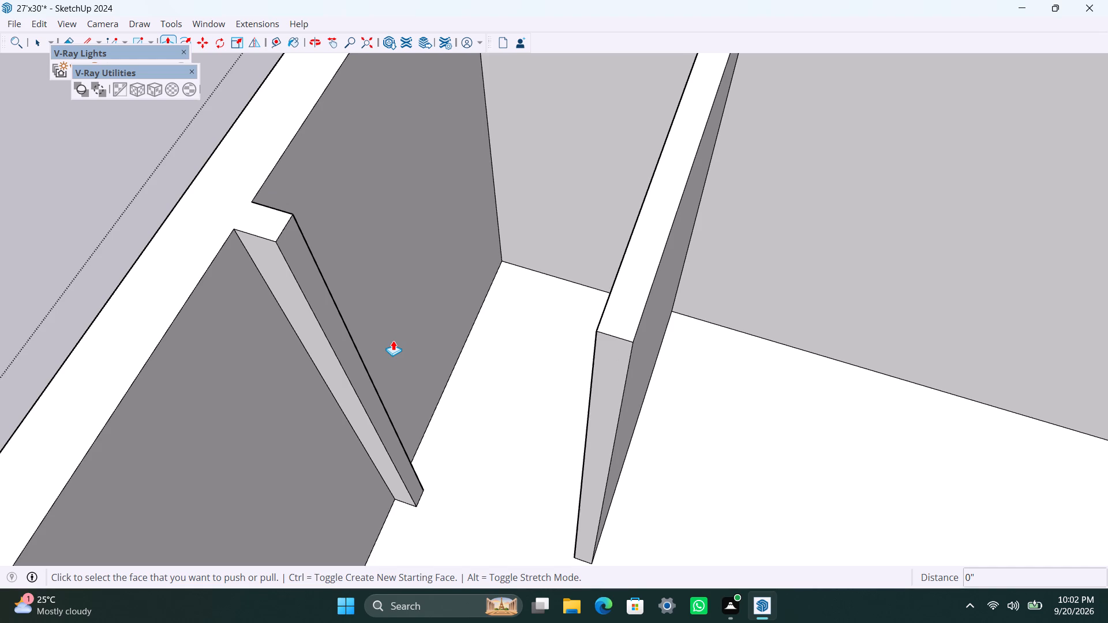
pyautogui.hotkey('ctrl', 'z')
# Push/Pull the 4.5" strip on the cross wall outward until its end aligns with the stub's face farthest from that wall.
pyautogui.press('space')
pyautogui.click(677, 251)
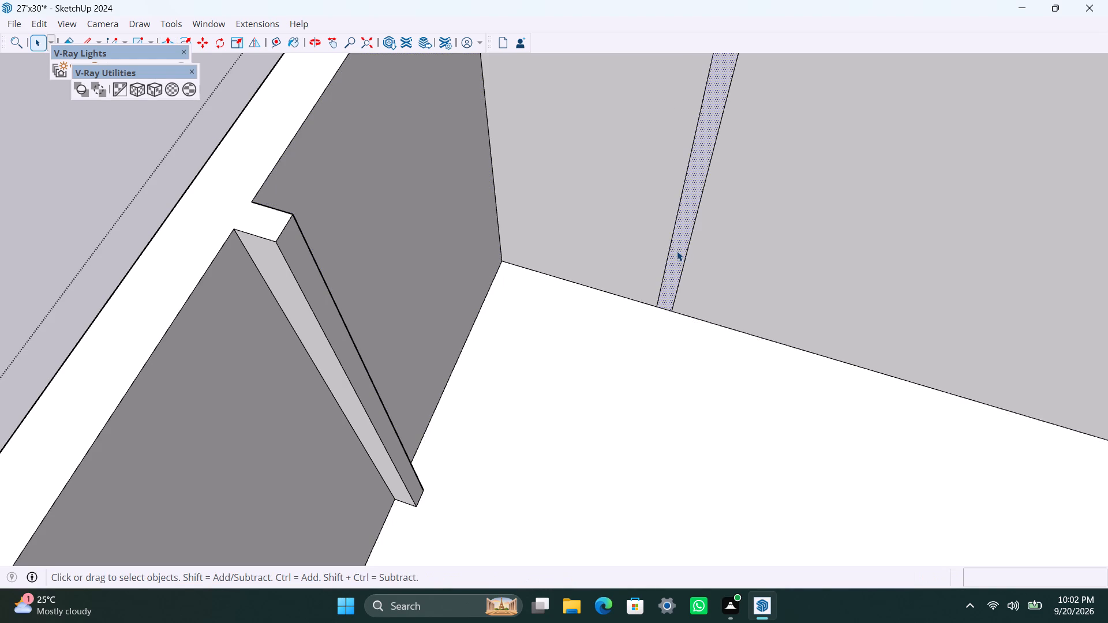
pyautogui.press('p')
pyautogui.moveTo(677, 250); pyautogui.dragTo(379, 431)
pyautogui.press('space')
# Copy the re-extruded partition's vertical end edge on the stub side 4.5" back along its inner face.
pyautogui.scroll(-3, 462, 442)
pyautogui.moveTo(471, 453); pyautogui.dragTo(740, 479, button='middle')
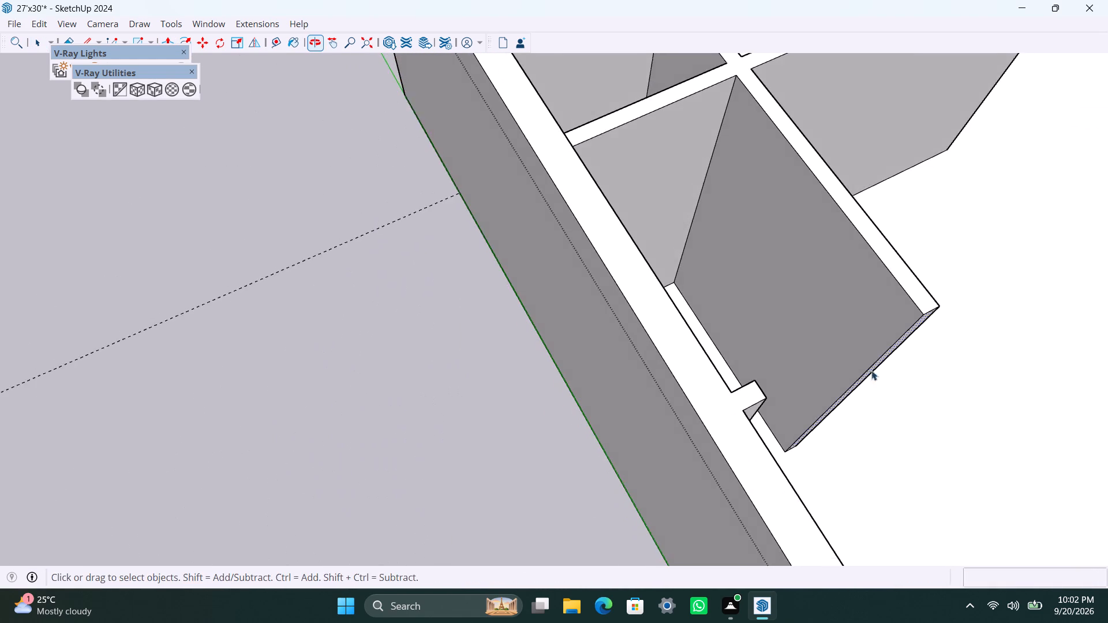
pyautogui.scroll(1, 878, 362)
pyautogui.scroll(1, 754, 325)
pyautogui.keyDown('shift'); pyautogui.moveTo(754, 325); pyautogui.dragTo(605, 341, button='middle'); pyautogui.keyUp('shift')
pyautogui.scroll(2, 687, 482)
pyautogui.moveTo(656, 490); pyautogui.dragTo(693, 506, button='middle')
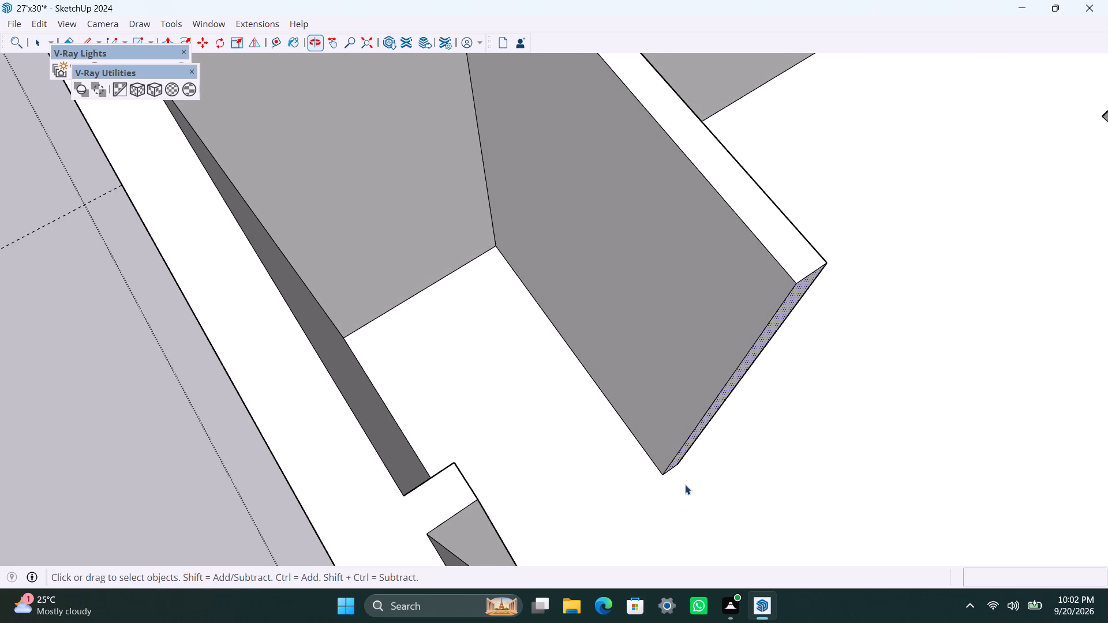
pyautogui.scroll(4, 676, 470)
pyautogui.click(672, 456)
pyautogui.press('m')
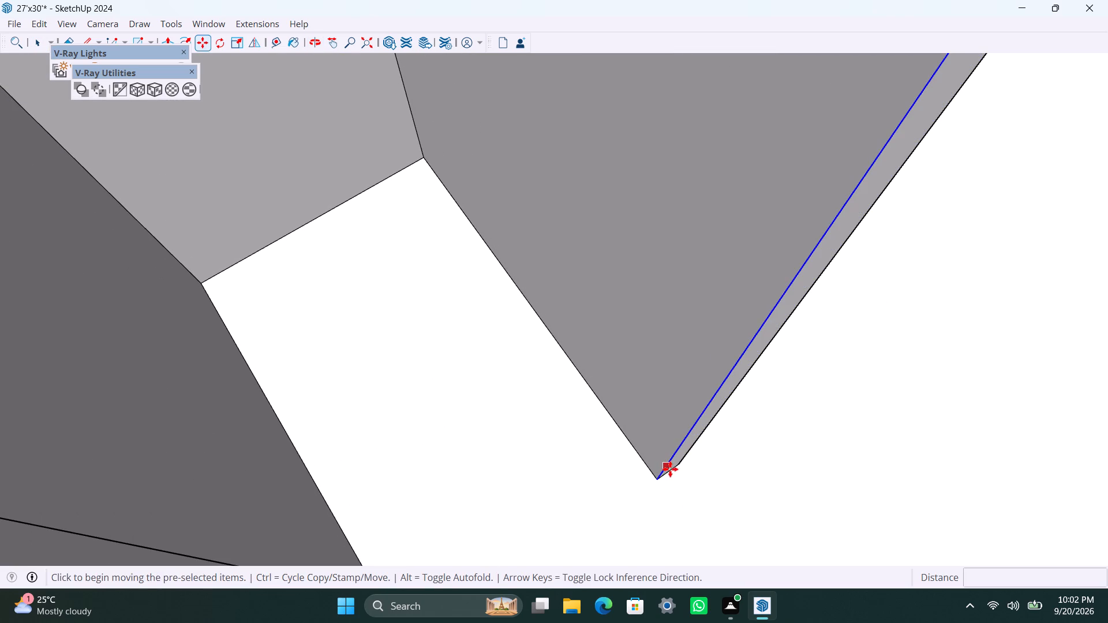
pyautogui.click(660, 476)
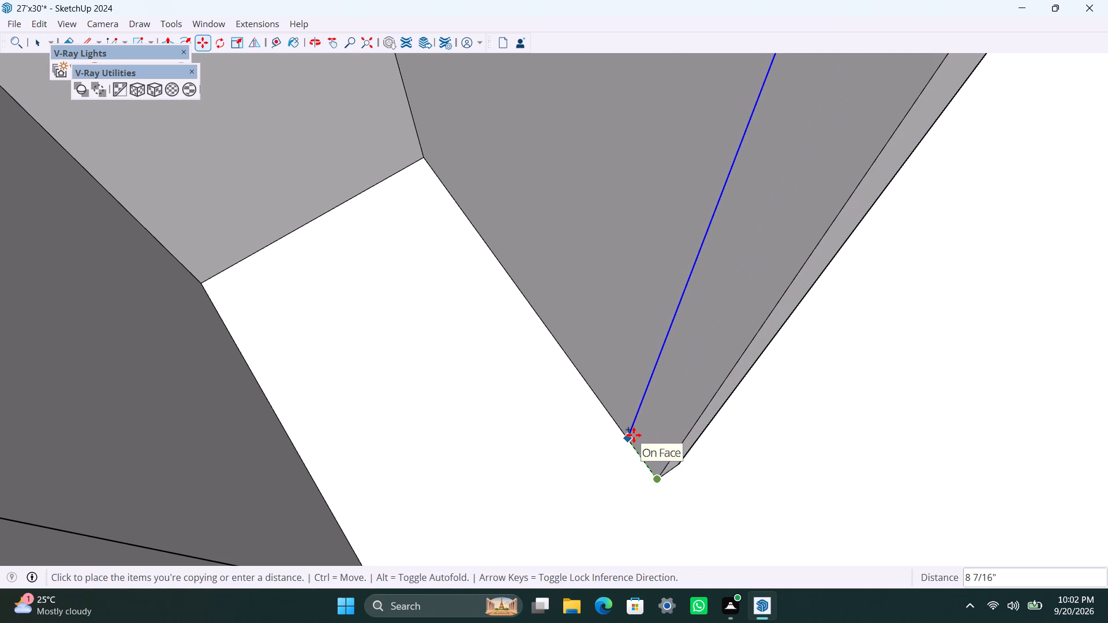
pyautogui.write('4.5"')
pyautogui.press('Return')
pyautogui.press('space')
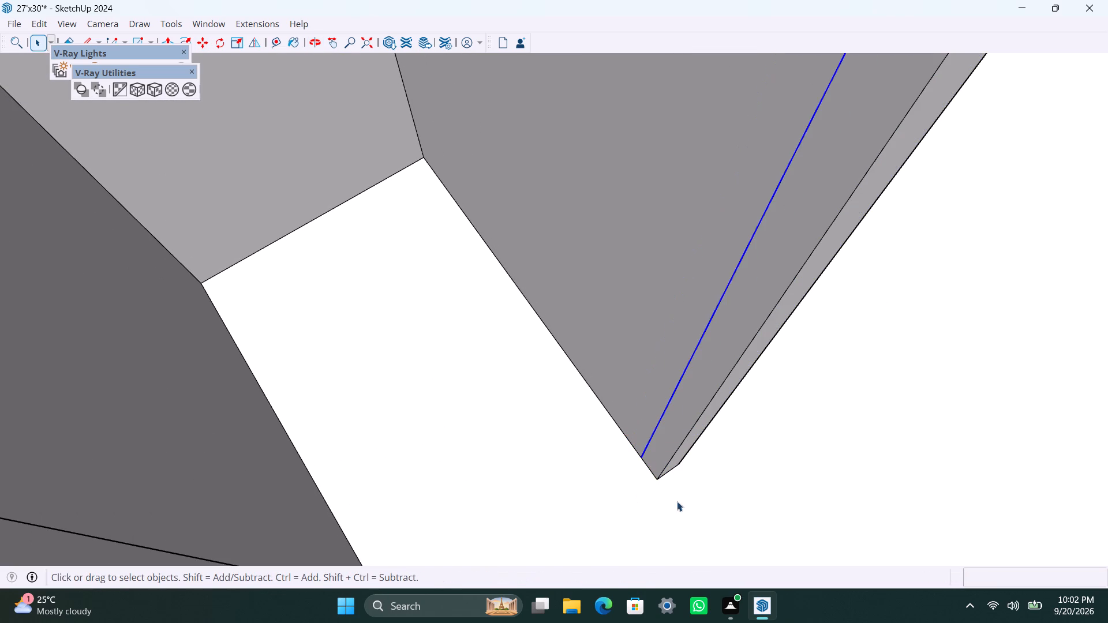
# Push/Pull the 4.5" strip at the partition's end 6" toward the outer-wall stub.
pyautogui.click(699, 363)
pyautogui.press('p')
pyautogui.moveTo(699, 367); pyautogui.dragTo(656, 414)
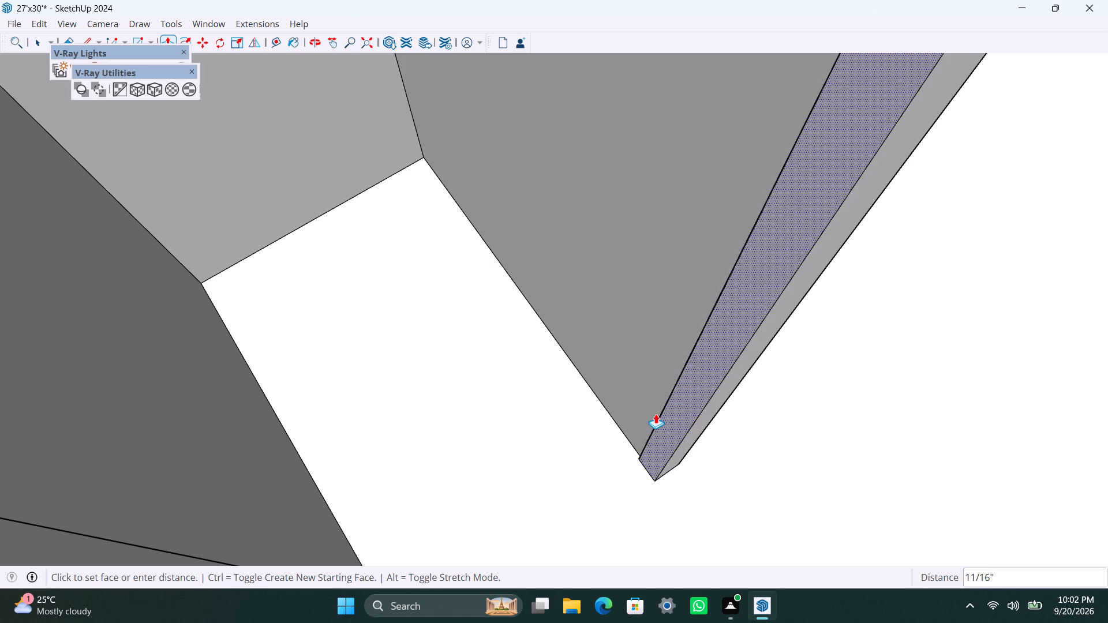
pyautogui.moveTo(656, 414); pyautogui.dragTo(634, 431)
pyautogui.write('6"')
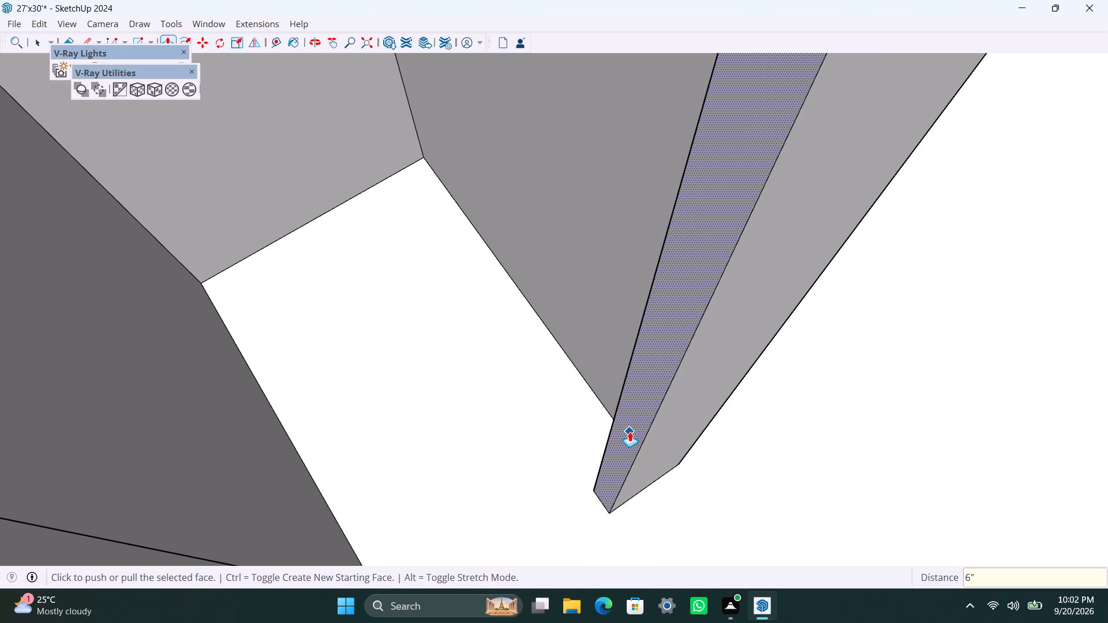
pyautogui.press('Return')
pyautogui.press('space')
# Copy the stub's top end edge 3' down its end face to mark the header depth.
pyautogui.scroll(-9, 651, 460)
pyautogui.moveTo(742, 251); pyautogui.dragTo(475, 239, button='middle')
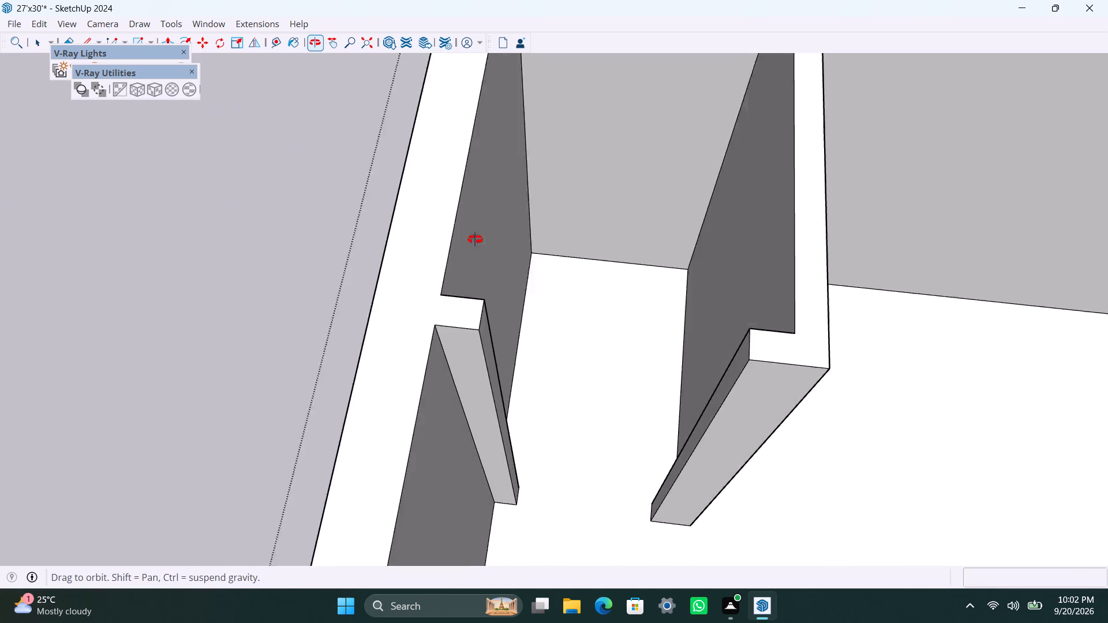
pyautogui.moveTo(475, 239); pyautogui.dragTo(418, 248, button='middle')
pyautogui.scroll(2, 525, 315)
pyautogui.scroll(2, 466, 297)
pyautogui.click(466, 297)
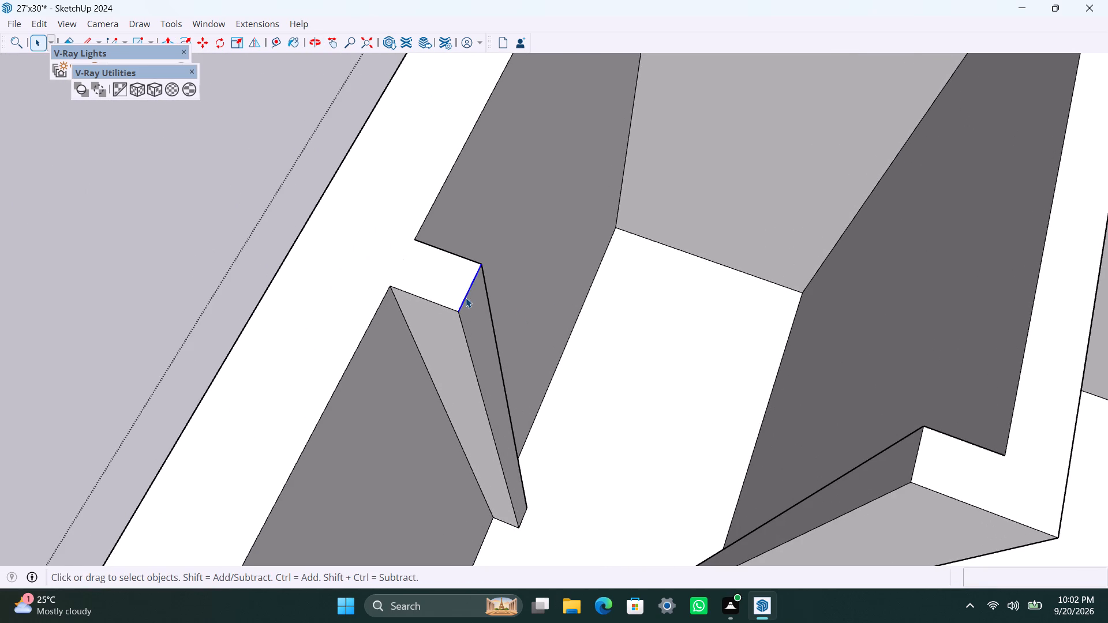
pyautogui.press('m')
pyautogui.moveTo(464, 305); pyautogui.dragTo(466, 333)
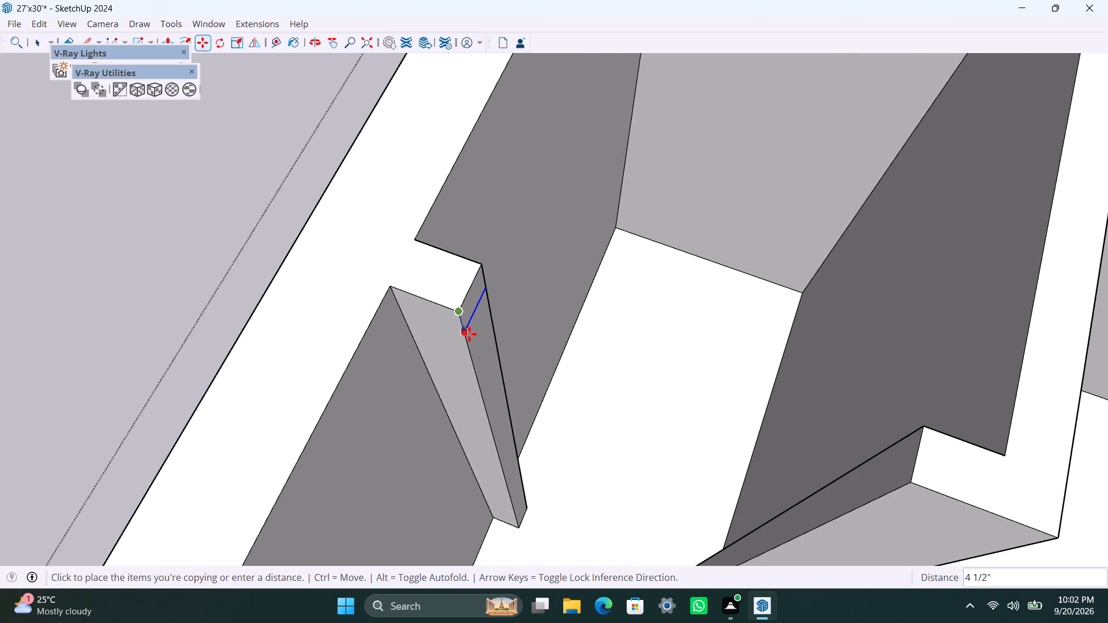
pyautogui.write("3'")
pyautogui.press('Return')
pyautogui.press('space')
# Push/Pull the stub's upper end face 3' across the opening to meet the opposite jamb as a header, and save the model.
pyautogui.click(471, 329)
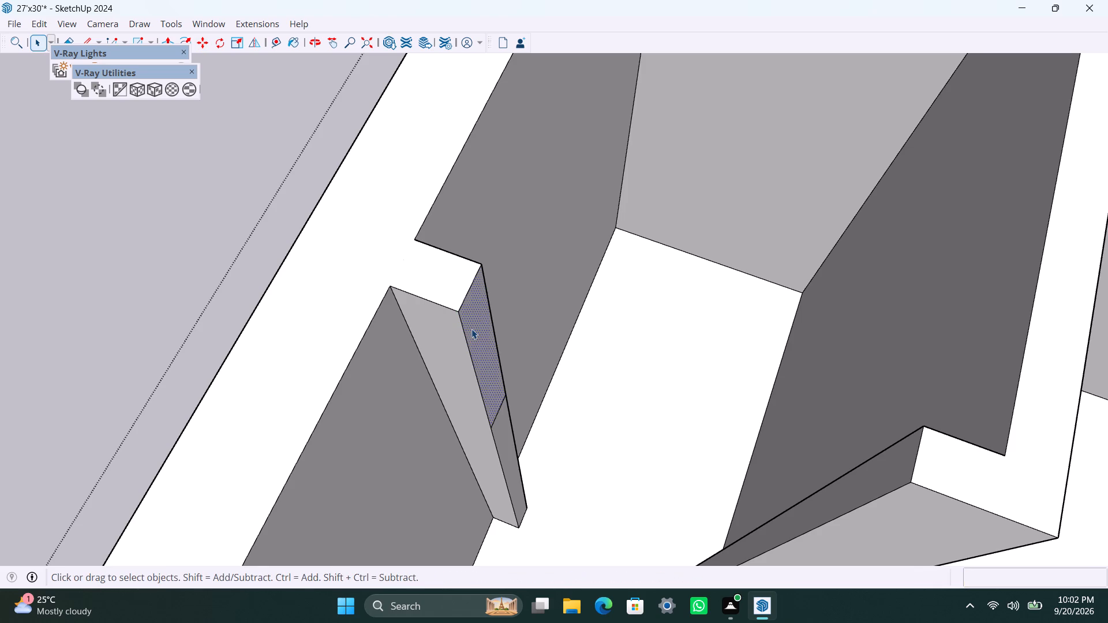
pyautogui.press('p')
pyautogui.moveTo(472, 328); pyautogui.dragTo(894, 460)
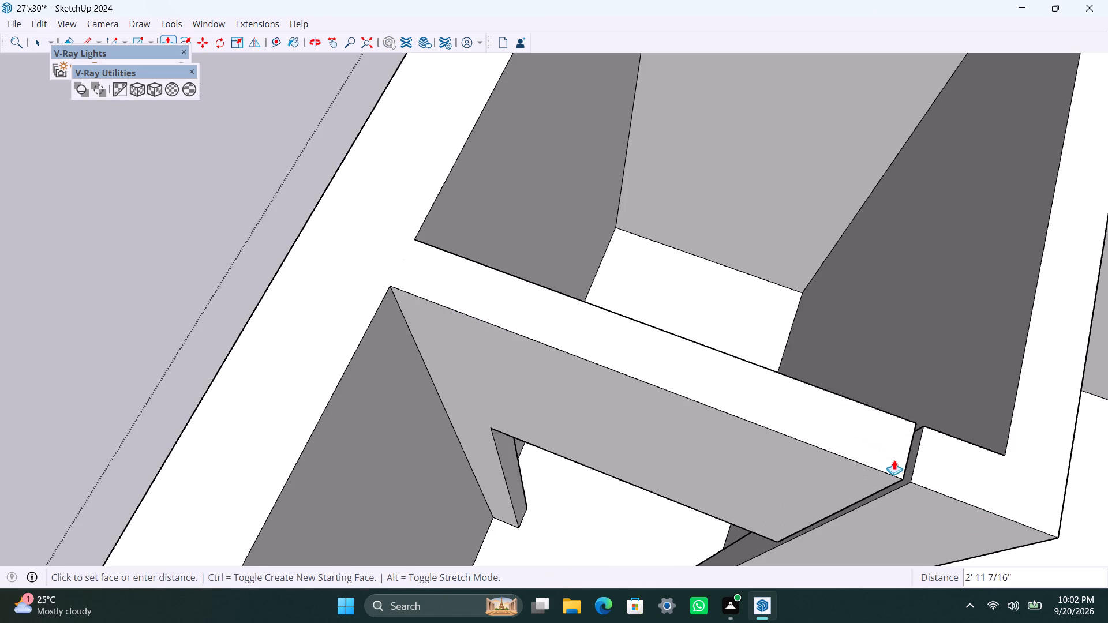
pyautogui.moveTo(894, 460); pyautogui.dragTo(909, 478)
pyautogui.hotkey('ctrl', 's')
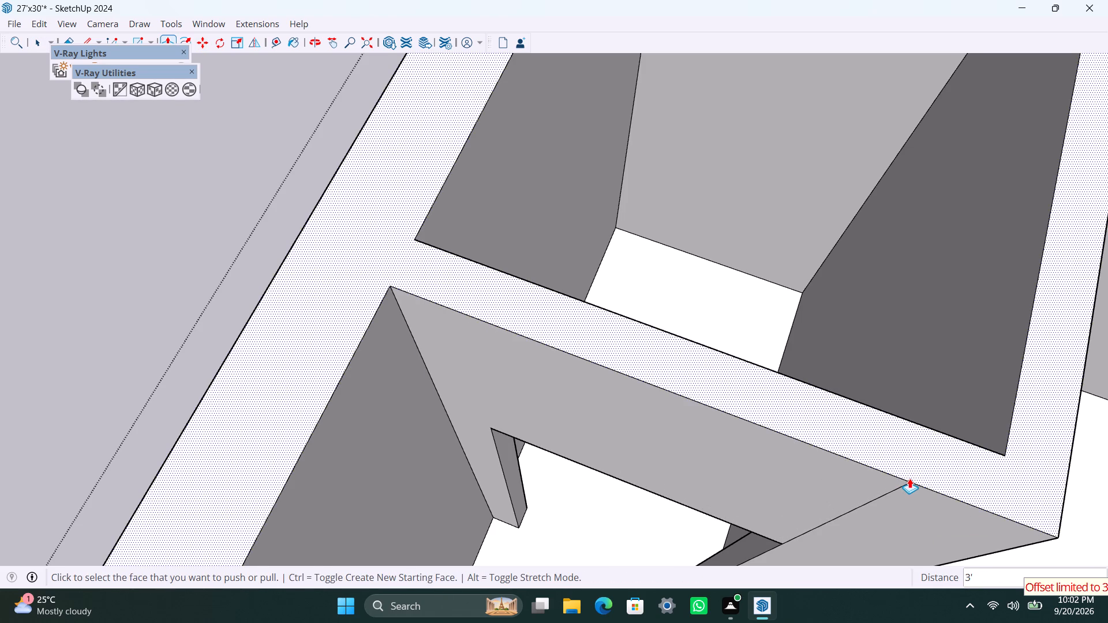
# Examine the whole building's room layout and the new door opening from above.
pyautogui.scroll(-14, 915, 473)
pyautogui.moveTo(839, 303); pyautogui.dragTo(553, 241, button='middle')
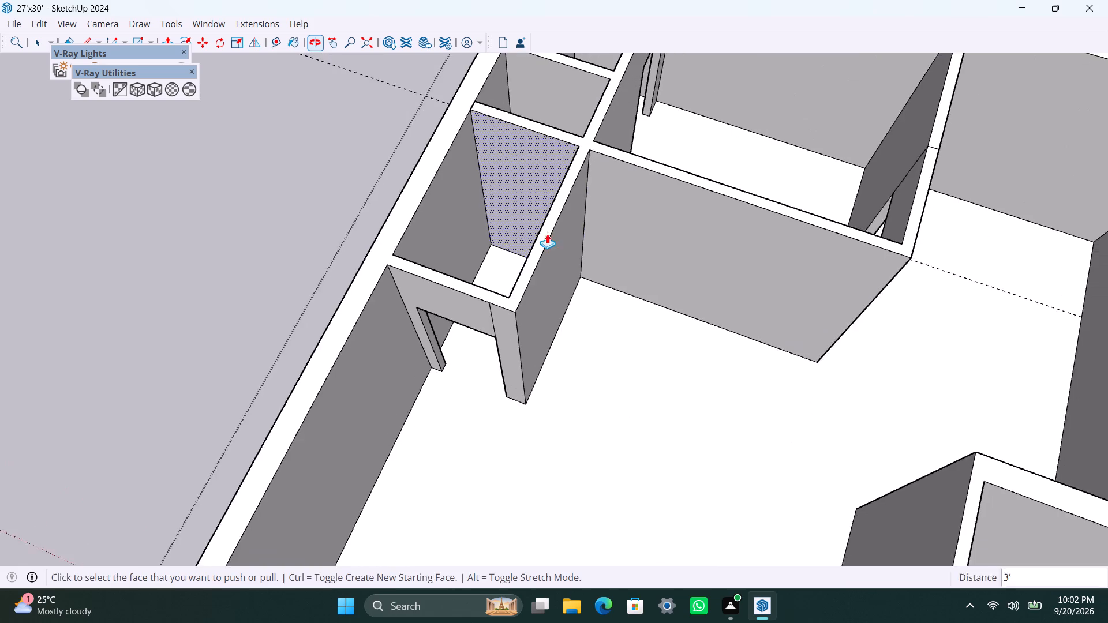
pyautogui.scroll(-5, 546, 234)
pyautogui.press('space')
pyautogui.scroll(-4, 562, 339)
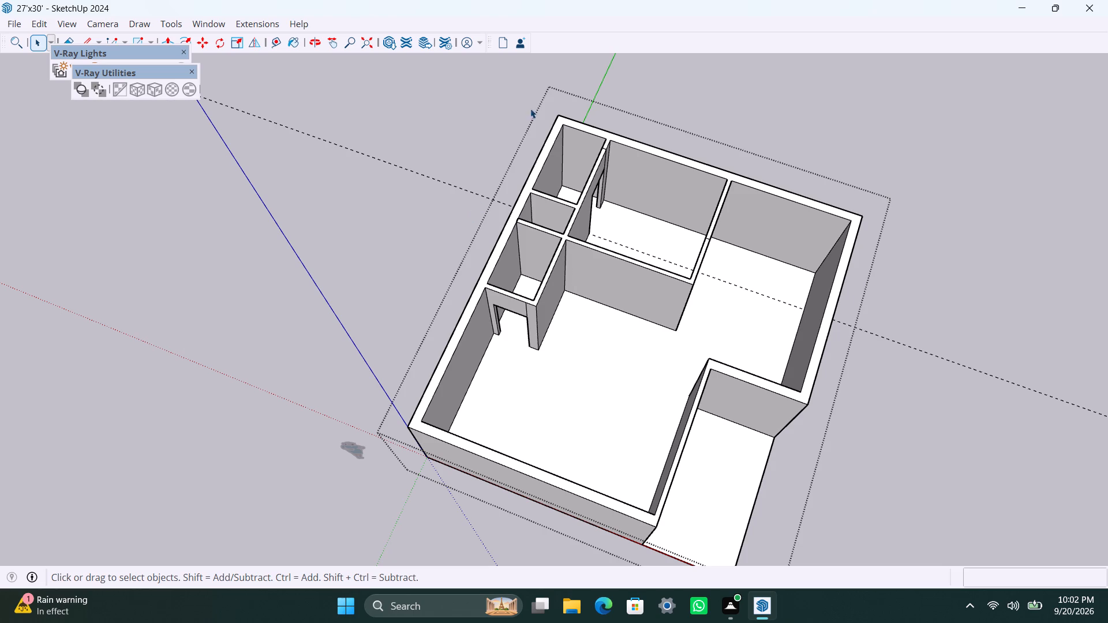
pyautogui.scroll(-3, 418, 356)
pyautogui.scroll(3, 424, 371)
pyautogui.keyDown('shift'); pyautogui.moveTo(466, 375); pyautogui.dragTo(456, 444, button='middle'); pyautogui.keyUp('shift')
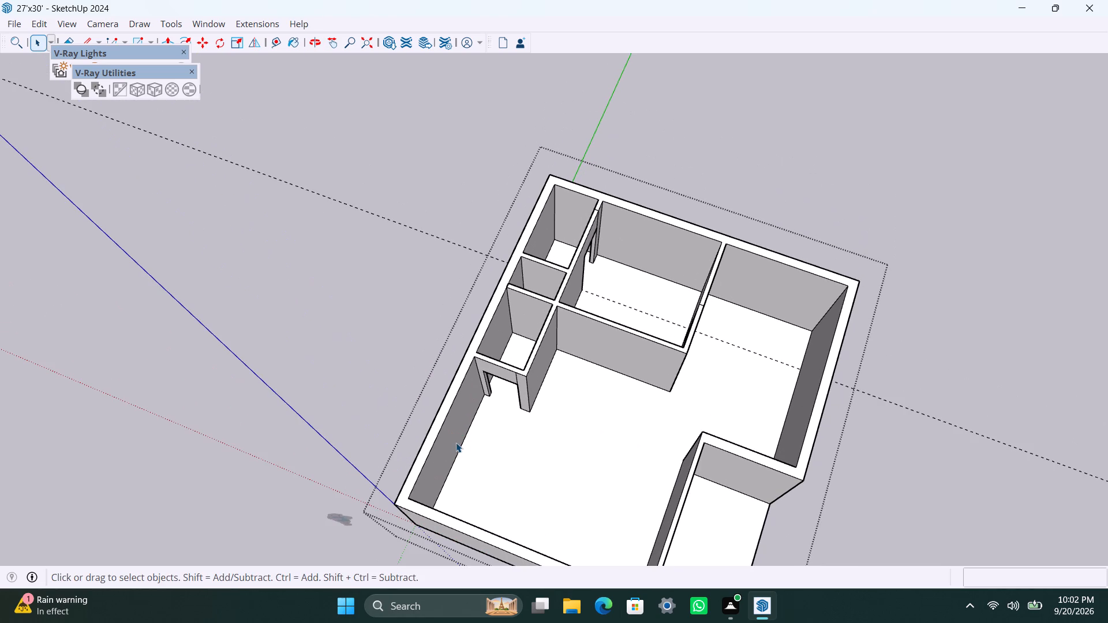
pyautogui.scroll(3, 578, 519)
pyautogui.scroll(-3, 543, 457)
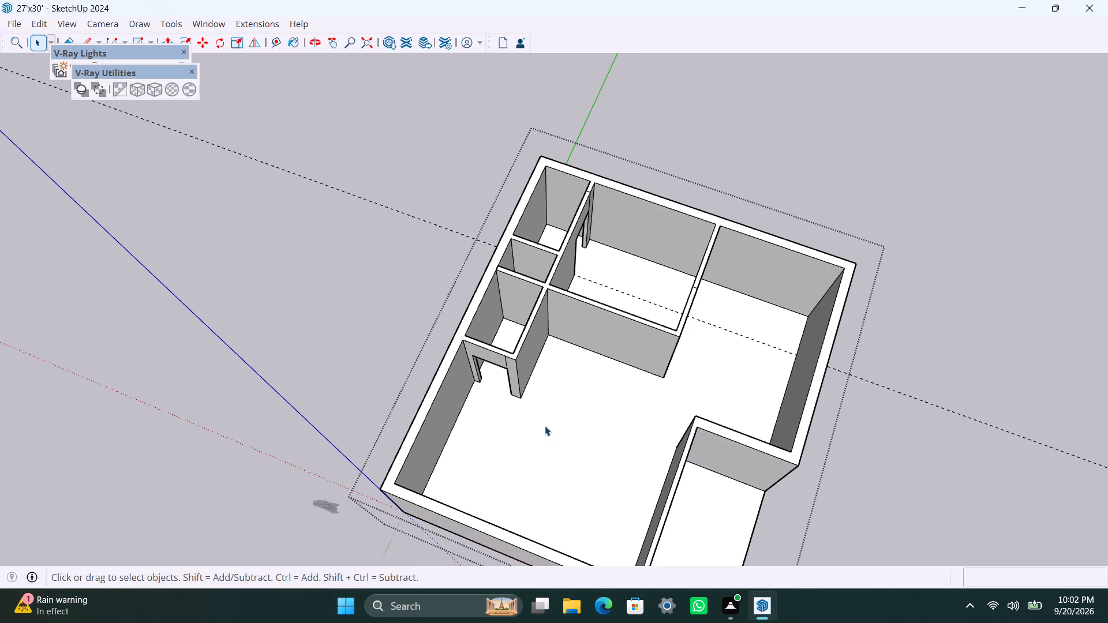
# Copy the outer vertical corner edge of the small room's partition, beside the new door header, 4.5" along its long face.
pyautogui.scroll(1, 541, 399)
pyautogui.moveTo(519, 427); pyautogui.dragTo(110, 369, button='middle')
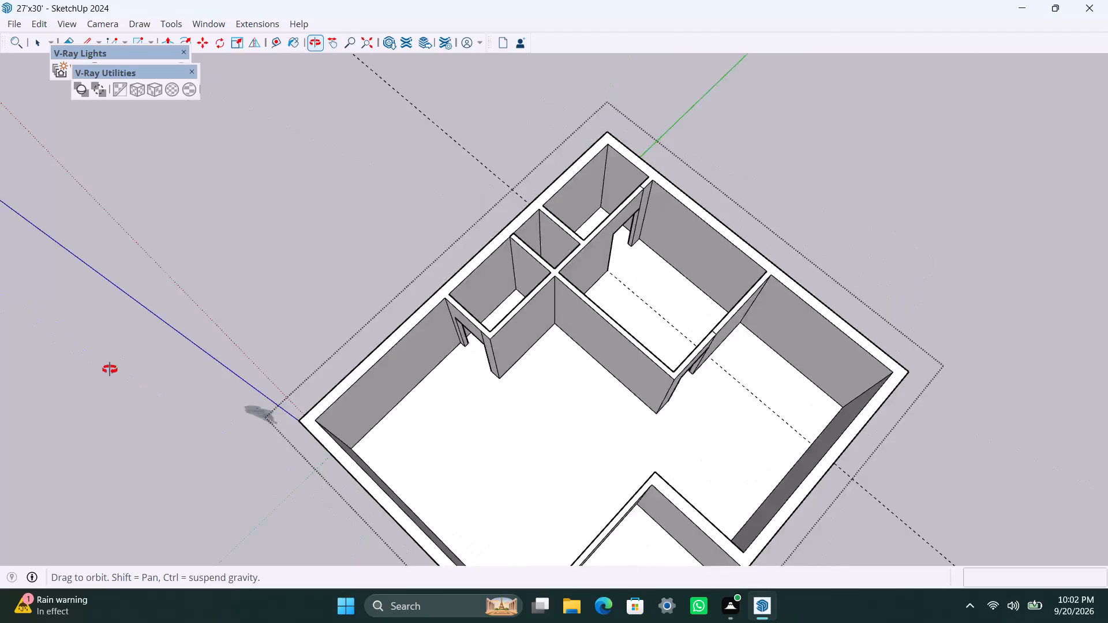
pyautogui.moveTo(110, 369); pyautogui.dragTo(98, 362, button='middle')
pyautogui.scroll(3, 467, 366)
pyautogui.click(486, 305)
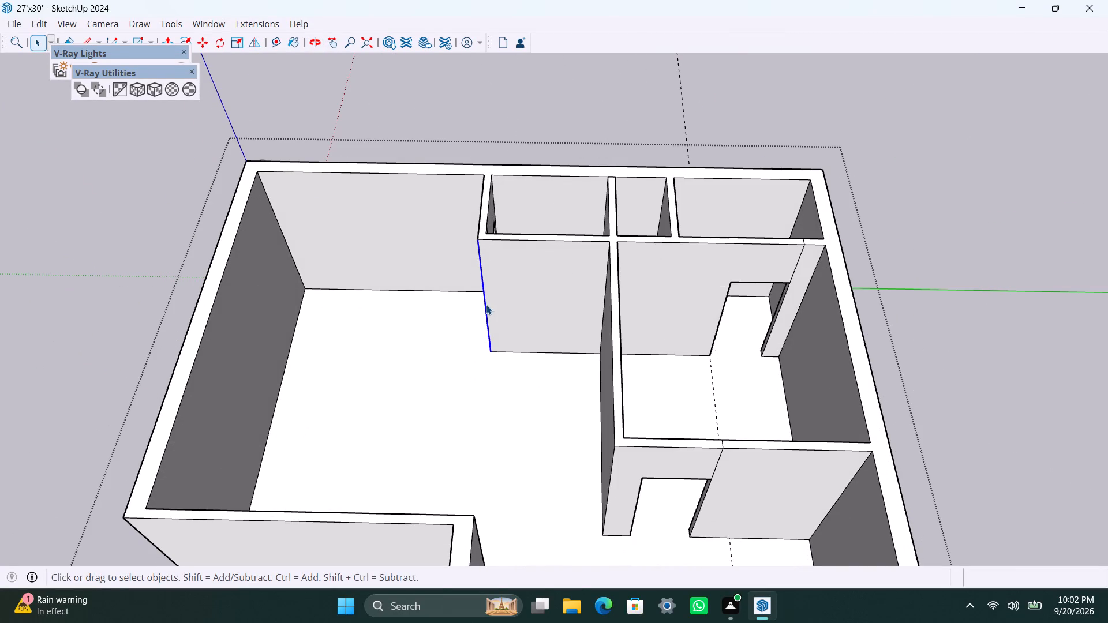
pyautogui.press('m')
pyautogui.click(492, 353)
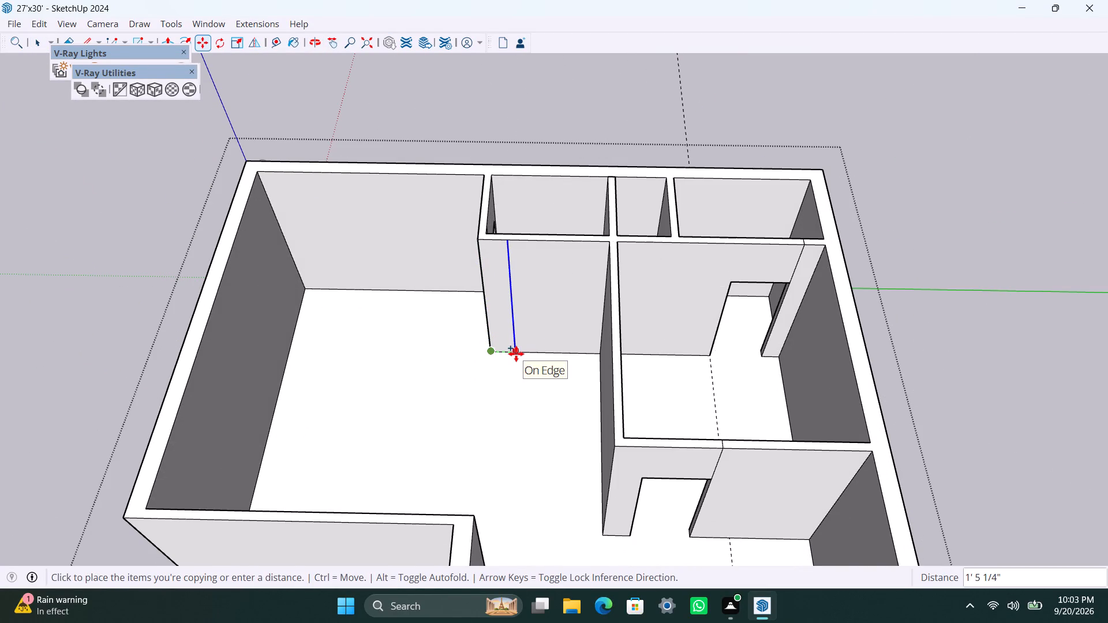
pyautogui.press('4')
pyautogui.press(',')
pyautogui.press('BackSpace')
pyautogui.write('.5"')
pyautogui.press('Return')
pyautogui.press('space')
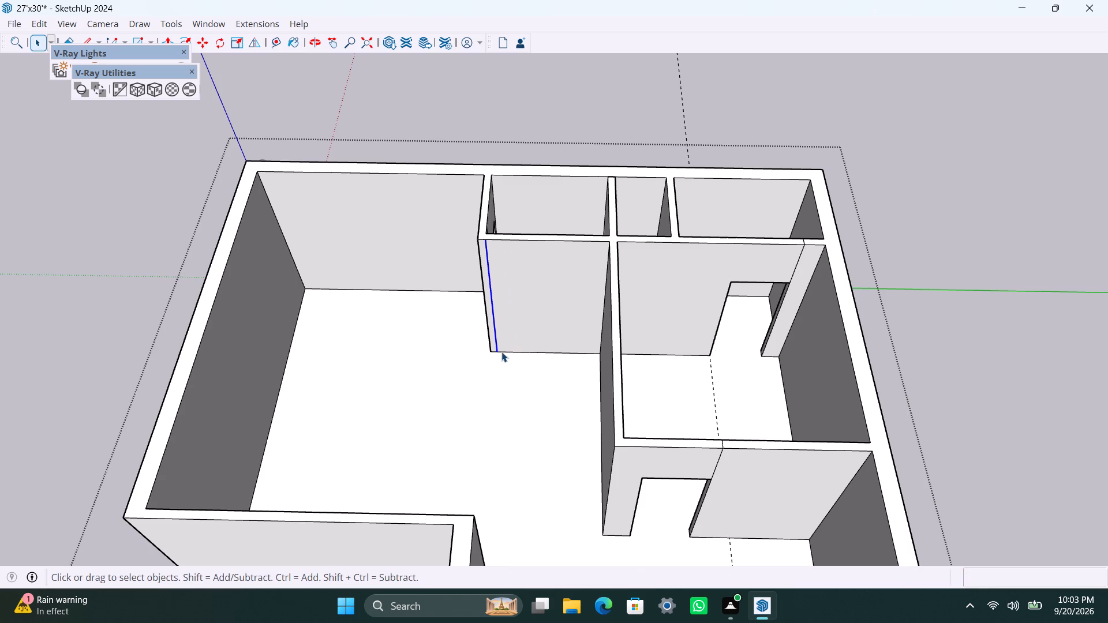
# Push/Pull the 4.5" strip at the partition's corner 6' out into the main room.
pyautogui.scroll(4, 491, 350)
pyautogui.click(491, 290)
pyautogui.scroll(1, 491, 289)
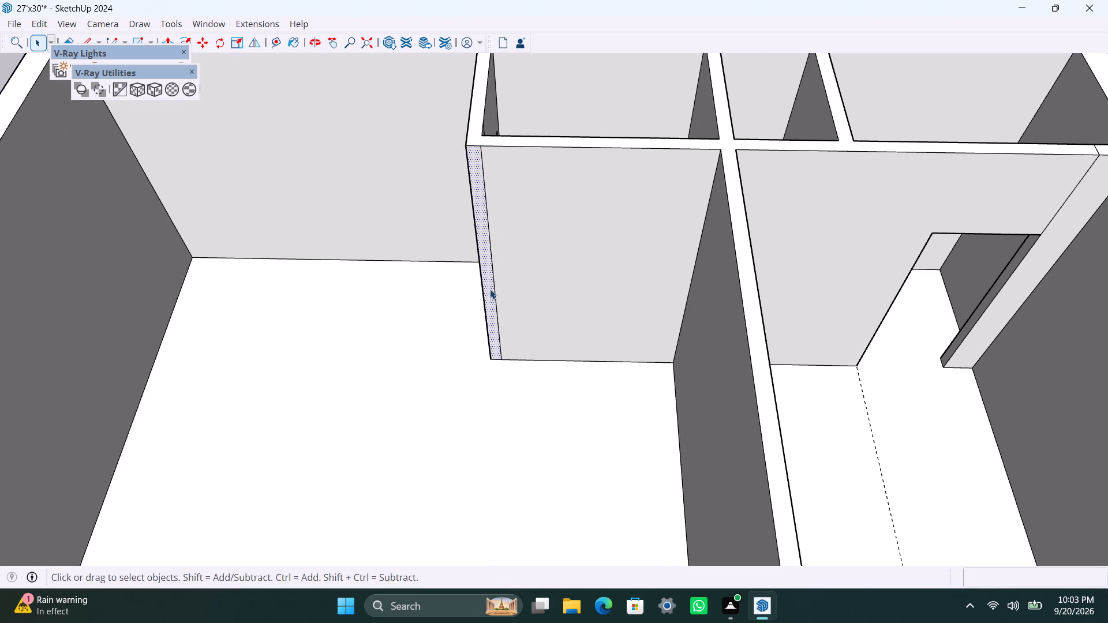
pyautogui.press('p')
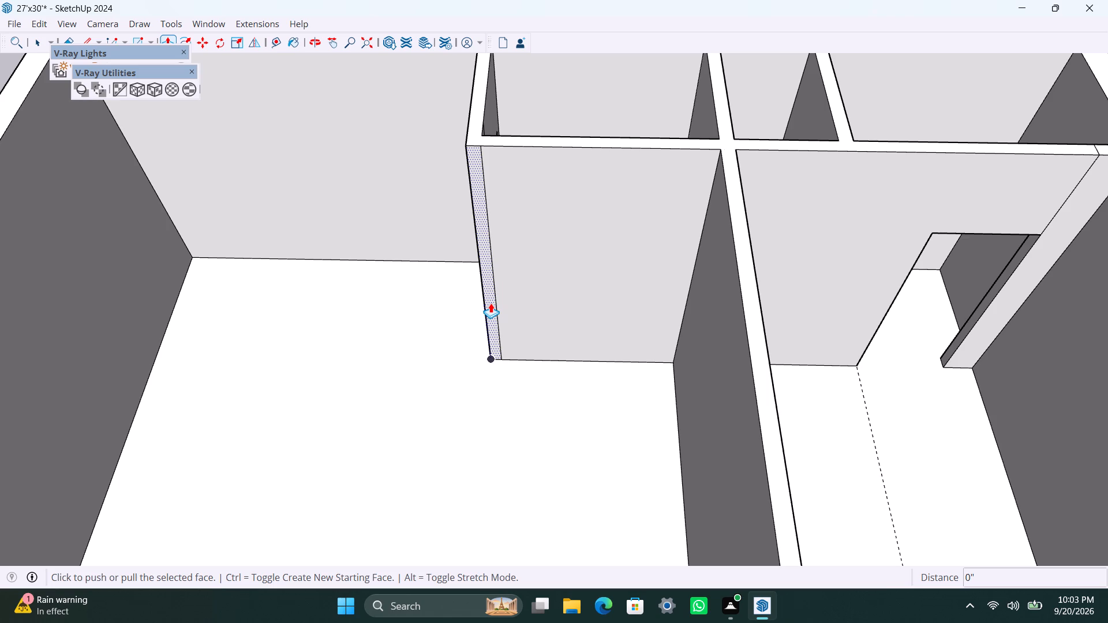
pyautogui.click(490, 303)
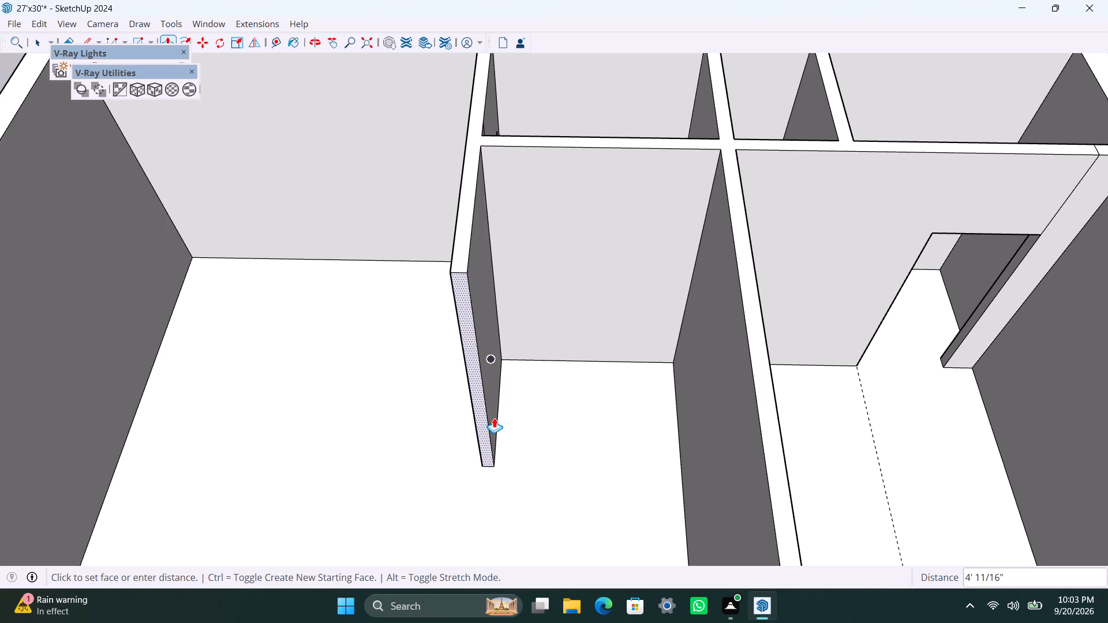
pyautogui.write("6'")
pyautogui.press('Return')
pyautogui.press('space')
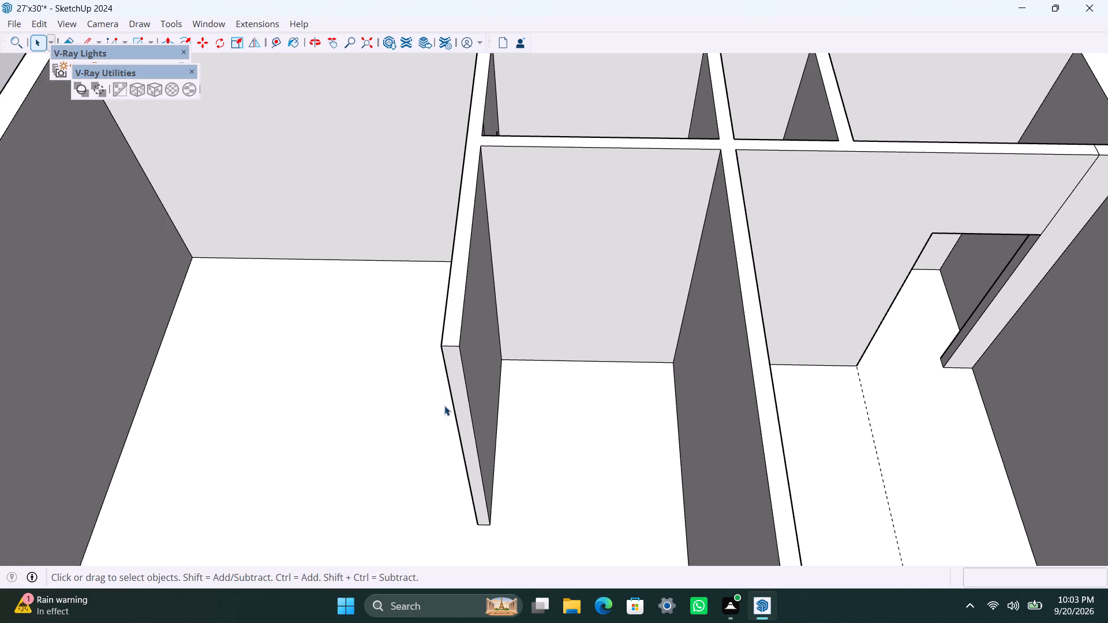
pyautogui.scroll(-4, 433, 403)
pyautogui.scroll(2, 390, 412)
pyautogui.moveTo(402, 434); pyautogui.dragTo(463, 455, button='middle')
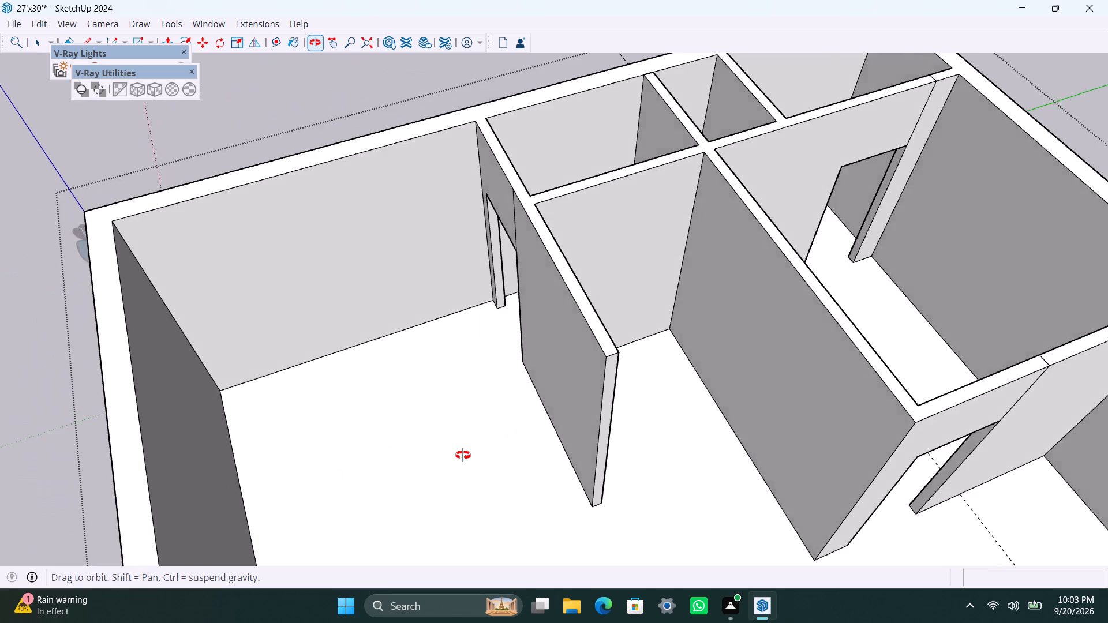
# Copy the large room's inner vertical corner edge 10' along the exterior wall, and again 4.5" further to outline a partition strip.
pyautogui.moveTo(463, 455); pyautogui.dragTo(0, 416, button='middle')
pyautogui.scroll(-3, 185, 183)
pyautogui.keyDown('shift'); pyautogui.moveTo(429, 223); pyautogui.dragTo(617, 385, button='middle'); pyautogui.keyUp('shift')
pyautogui.scroll(1, 529, 213)
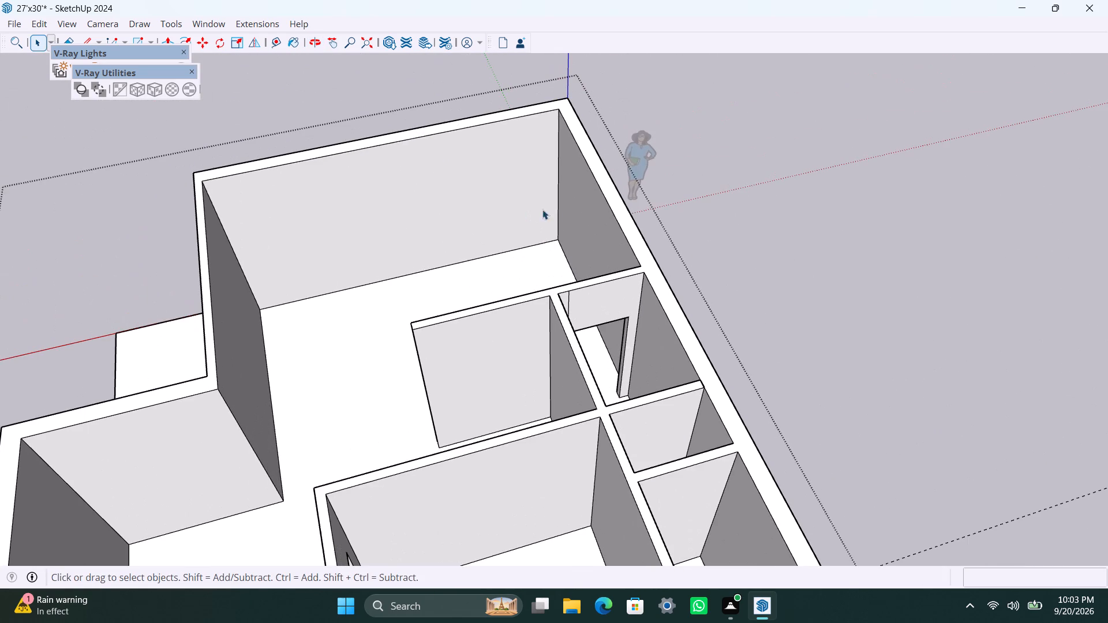
pyautogui.scroll(3, 559, 187)
pyautogui.click(559, 186)
pyautogui.press('m')
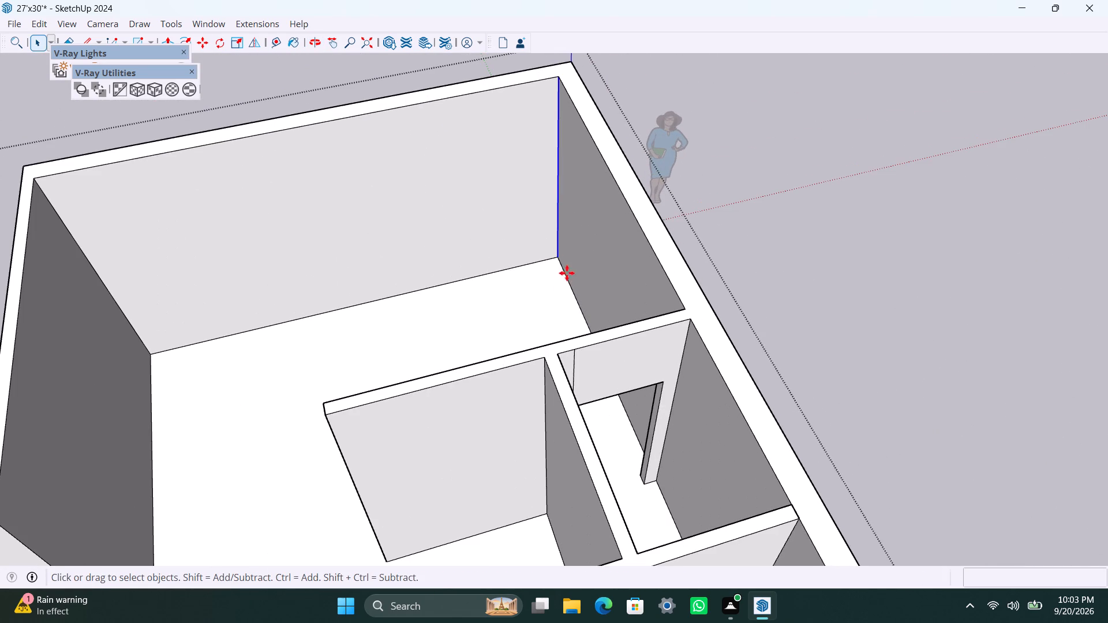
pyautogui.moveTo(555, 256); pyautogui.dragTo(534, 267)
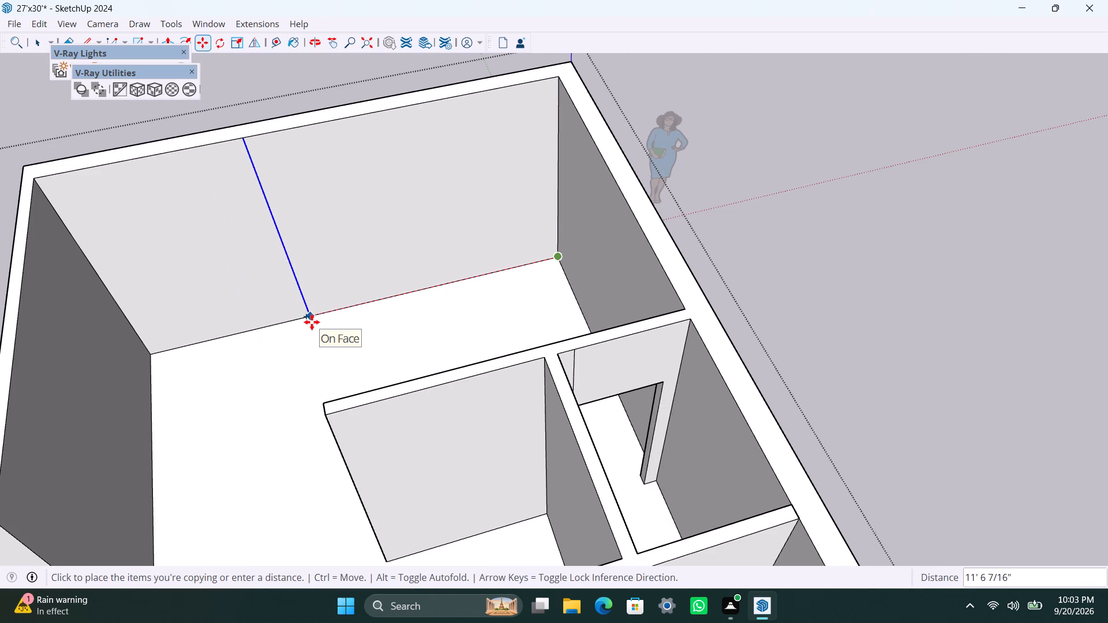
pyautogui.write("10'")
pyautogui.press('Return')
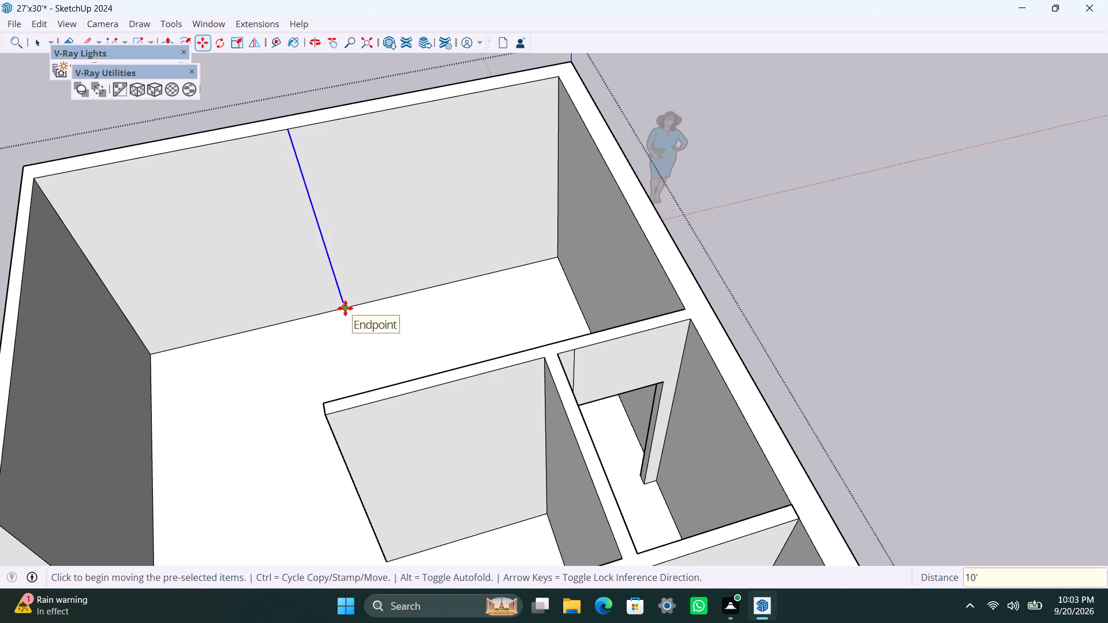
pyautogui.click(345, 308)
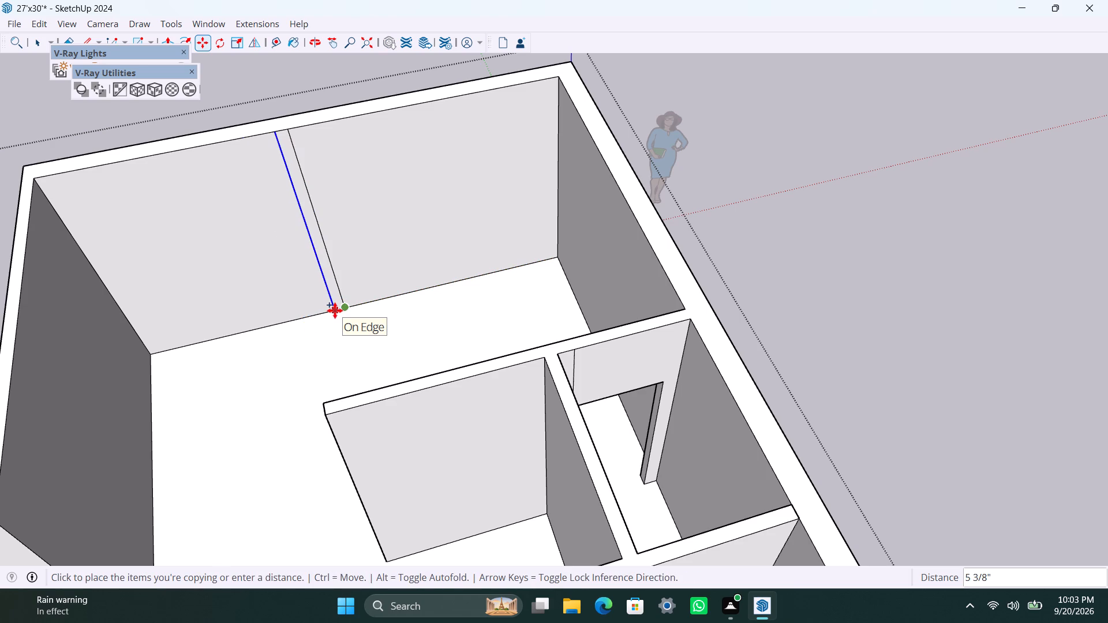
pyautogui.write('4.5"')
pyautogui.press('Return')
pyautogui.press('space')
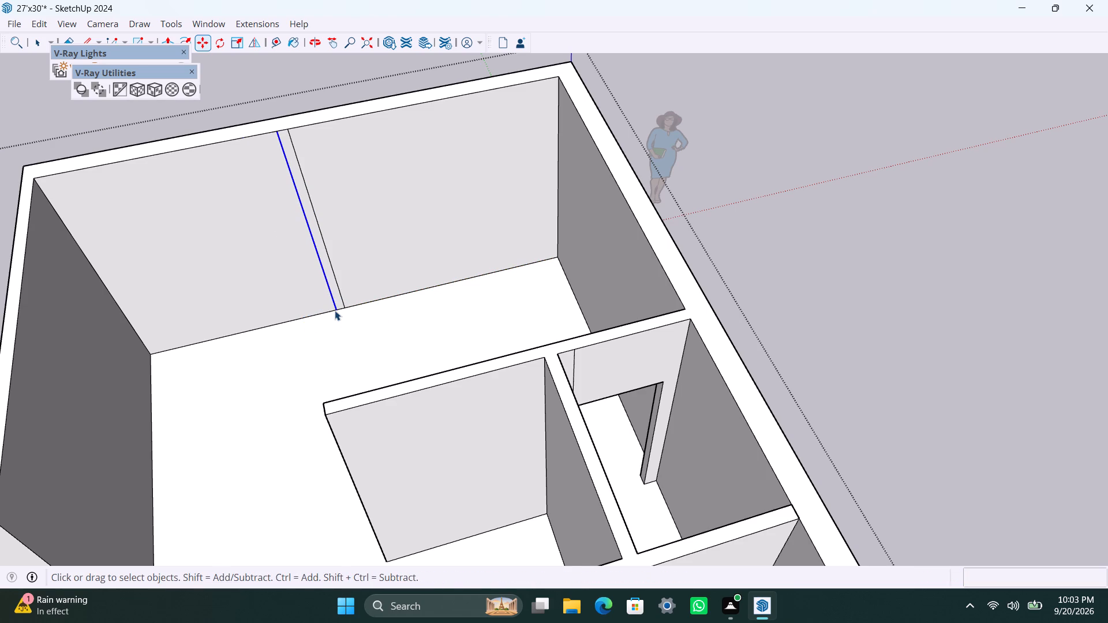
# Push/Pull the 4.5" strip on the exterior wall about 4' 6 5/8" into the large room as a partition.
pyautogui.scroll(3, 338, 306)
pyautogui.click(327, 262)
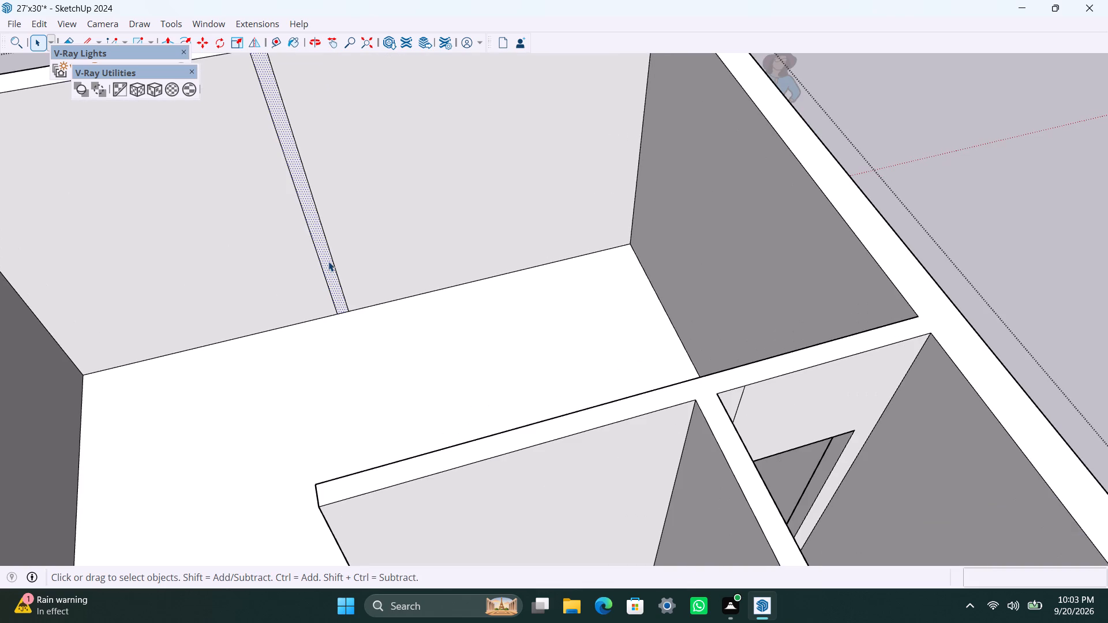
pyautogui.press('p')
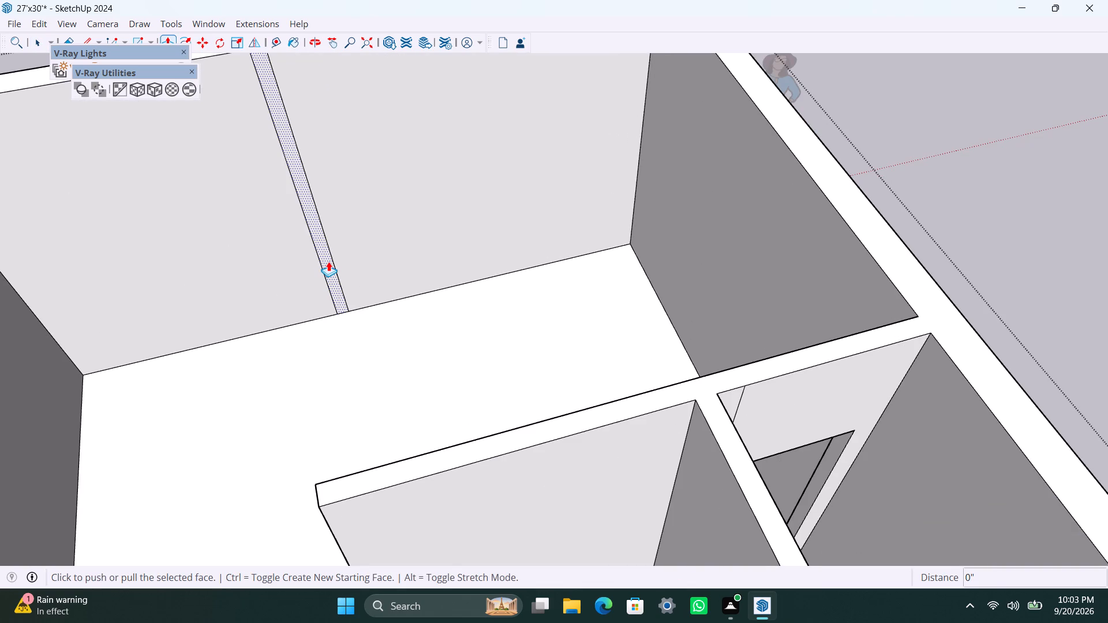
pyautogui.moveTo(328, 261); pyautogui.dragTo(346, 318)
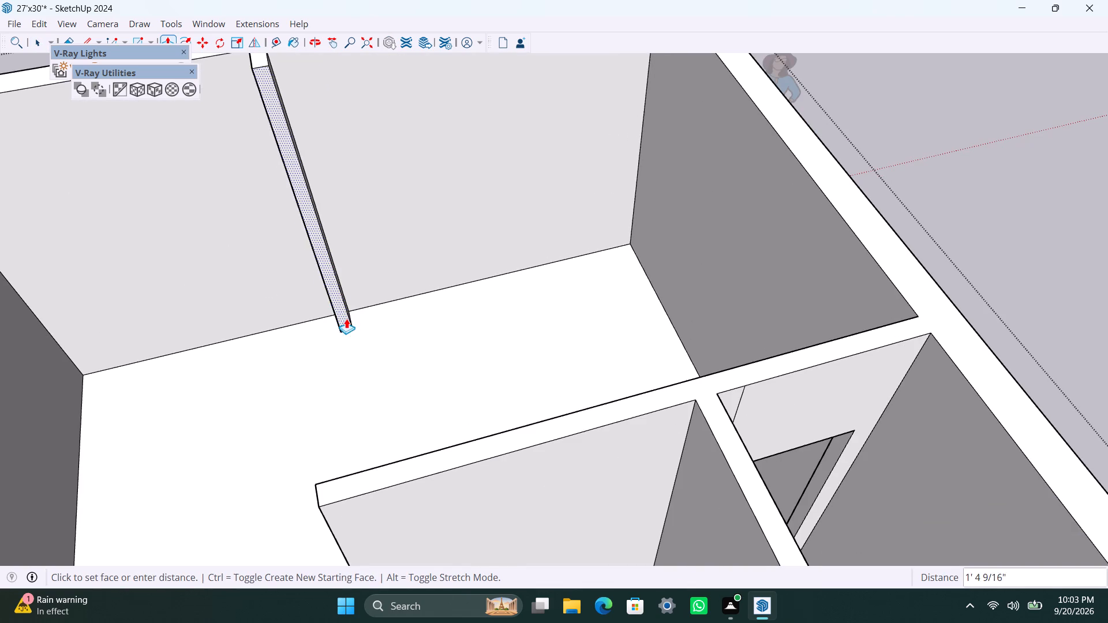
pyautogui.moveTo(346, 318); pyautogui.dragTo(358, 378)
# Copy the vertical edge at the free end of the 6' partition 4.5" inward along its face toward the new partition.
pyautogui.scroll(-2, 349, 393)
pyautogui.moveTo(309, 436); pyautogui.dragTo(311, 436, button='middle')
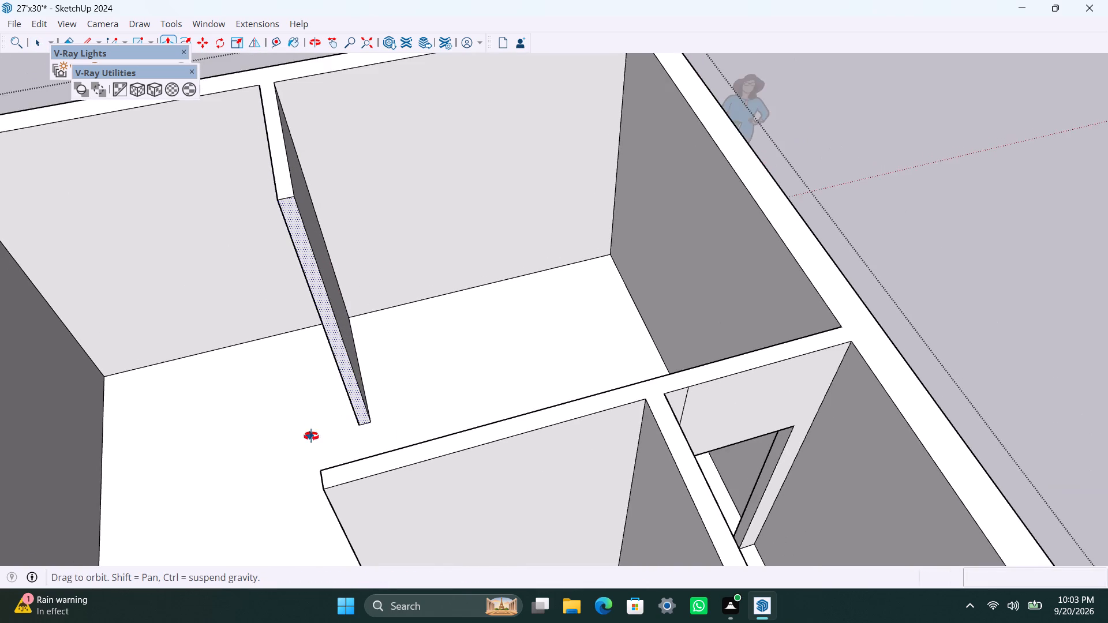
pyautogui.moveTo(311, 436); pyautogui.dragTo(680, 405, button='middle')
pyautogui.scroll(-3, 705, 378)
pyautogui.moveTo(652, 371); pyautogui.dragTo(927, 430, button='middle')
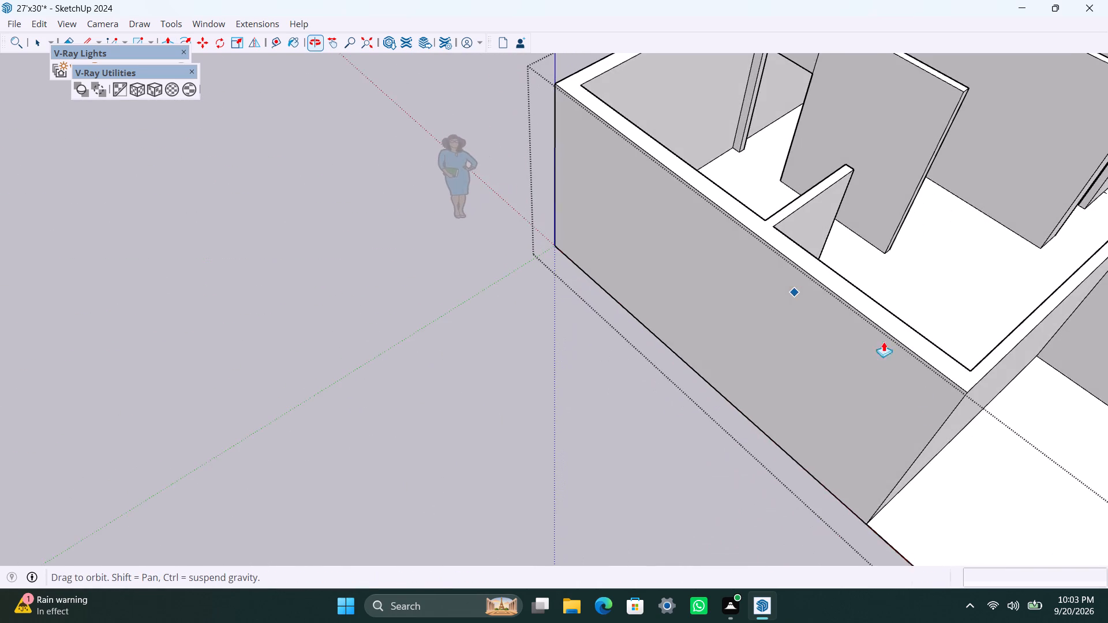
pyautogui.scroll(2, 826, 279)
pyautogui.moveTo(792, 244); pyautogui.dragTo(645, 386, button='middle')
pyautogui.scroll(2, 665, 362)
pyautogui.moveTo(667, 348); pyautogui.dragTo(699, 366, button='middle')
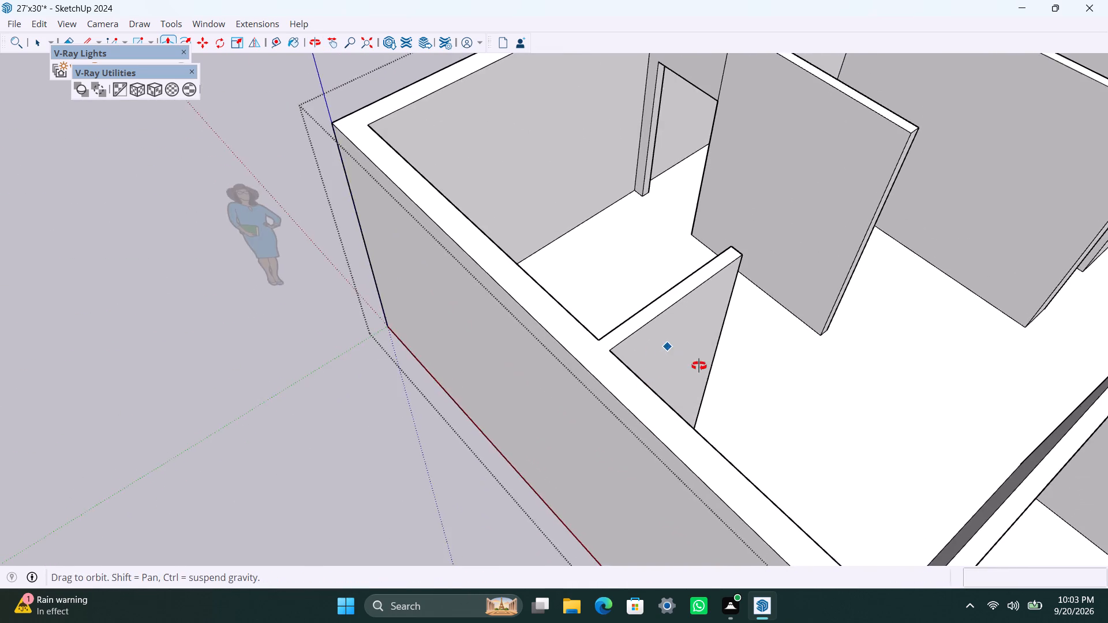
pyautogui.moveTo(699, 366); pyautogui.dragTo(732, 378, button='middle')
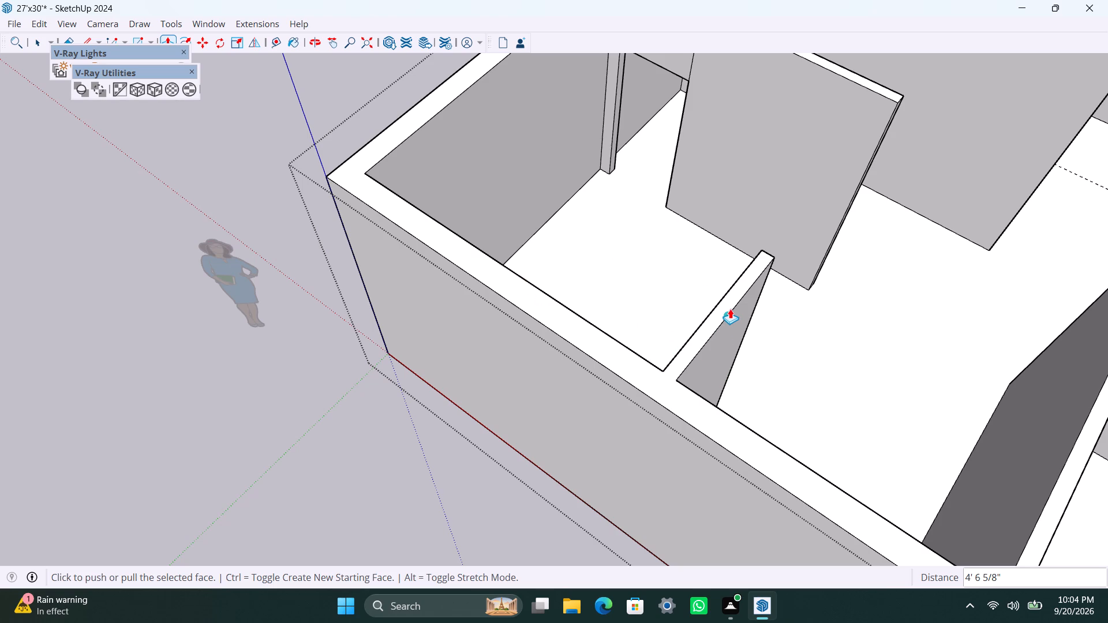
pyautogui.scroll(4, 784, 226)
pyautogui.scroll(1, 833, 277)
pyautogui.moveTo(837, 278); pyautogui.dragTo(888, 305, button='middle')
pyautogui.press('space')
pyautogui.click(813, 254)
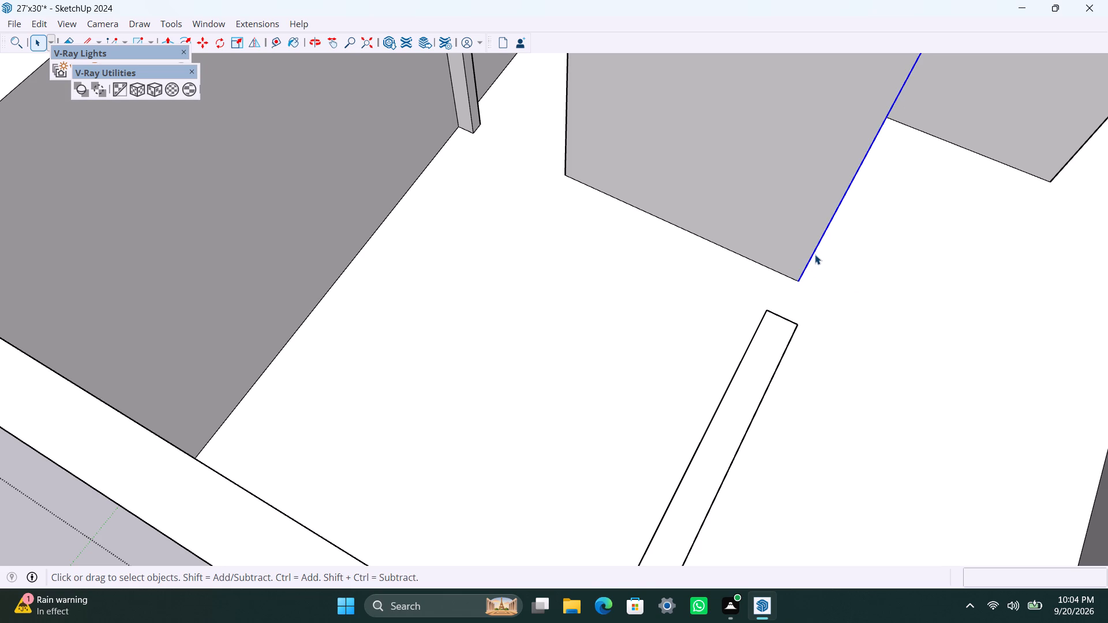
pyautogui.scroll(4, 807, 281)
pyautogui.press('m')
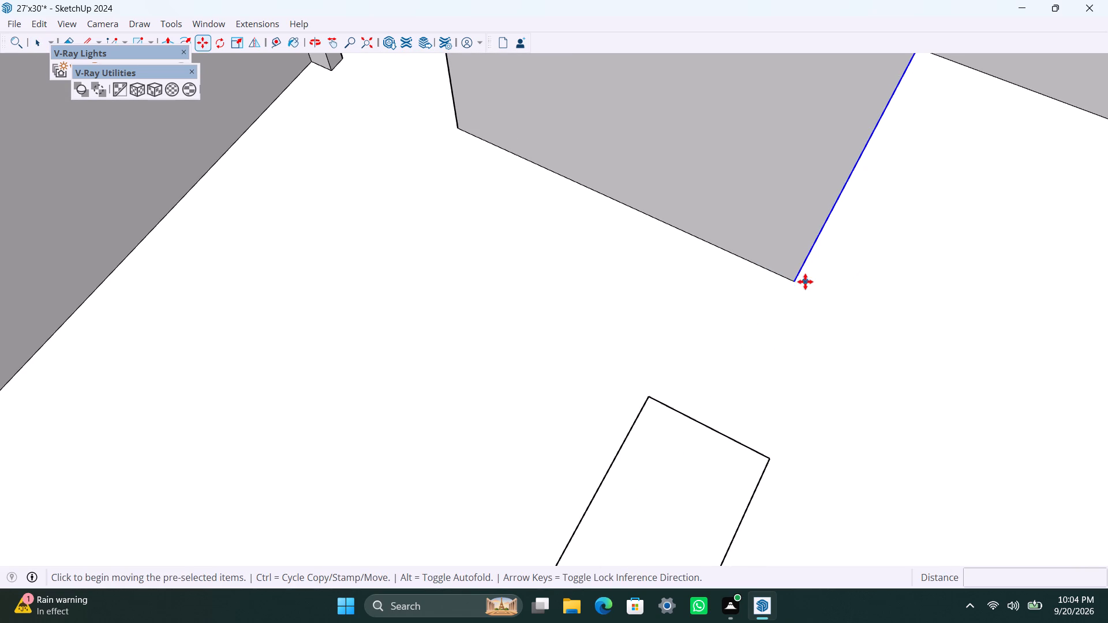
pyautogui.keyDown('ctrl'); pyautogui.click(795, 282); pyautogui.keyUp('ctrl')
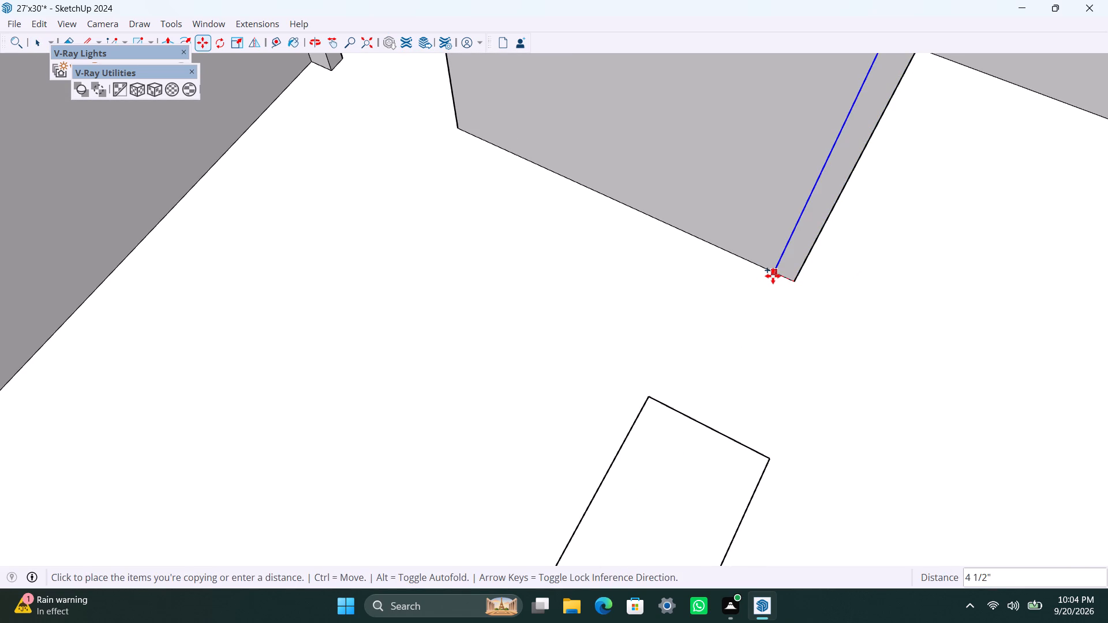
pyautogui.write('4.5"')
pyautogui.press('Return')
pyautogui.press('space')
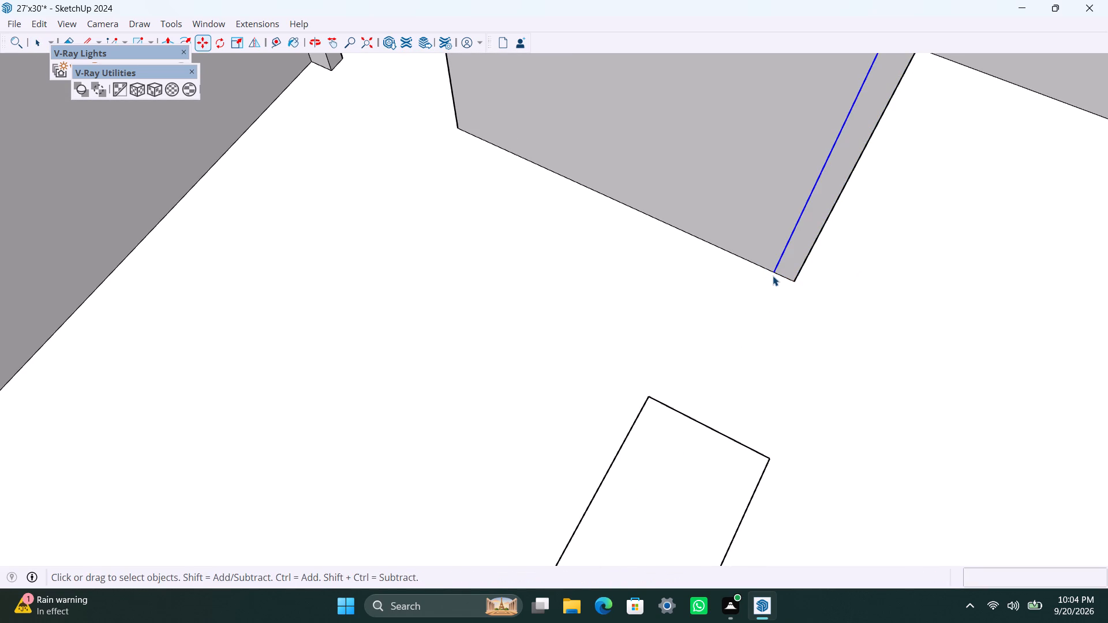
# Push/Pull the 4.5" strip at the 6' partition's free end 1' out toward the new partition as a stub.
pyautogui.click(825, 202)
pyautogui.press('p')
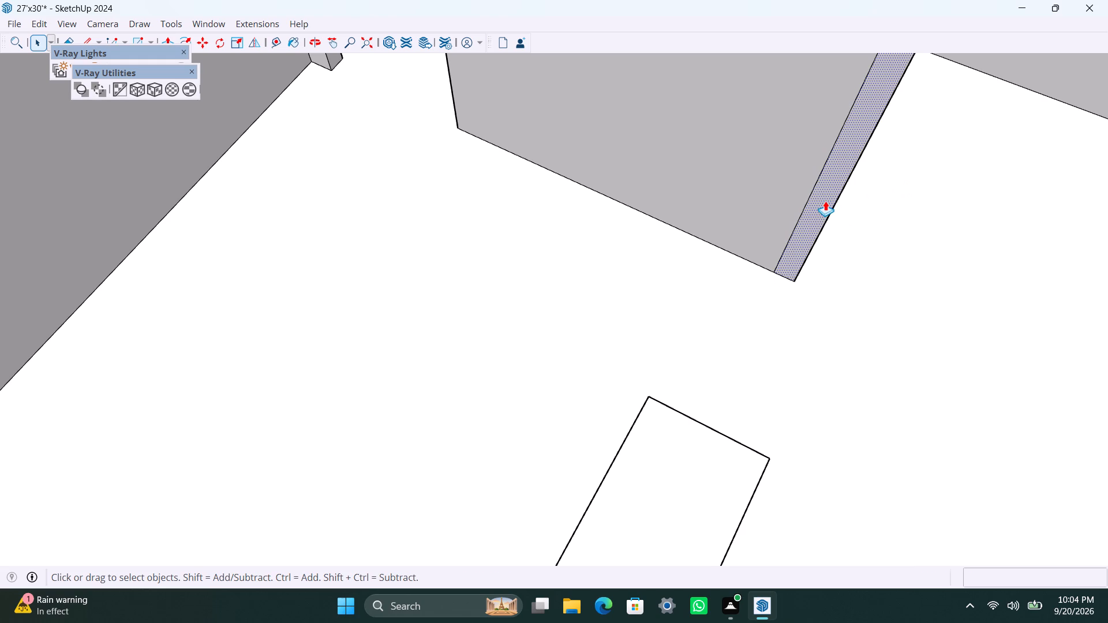
pyautogui.click(825, 201)
pyautogui.hotkey('ctrl', 'z')
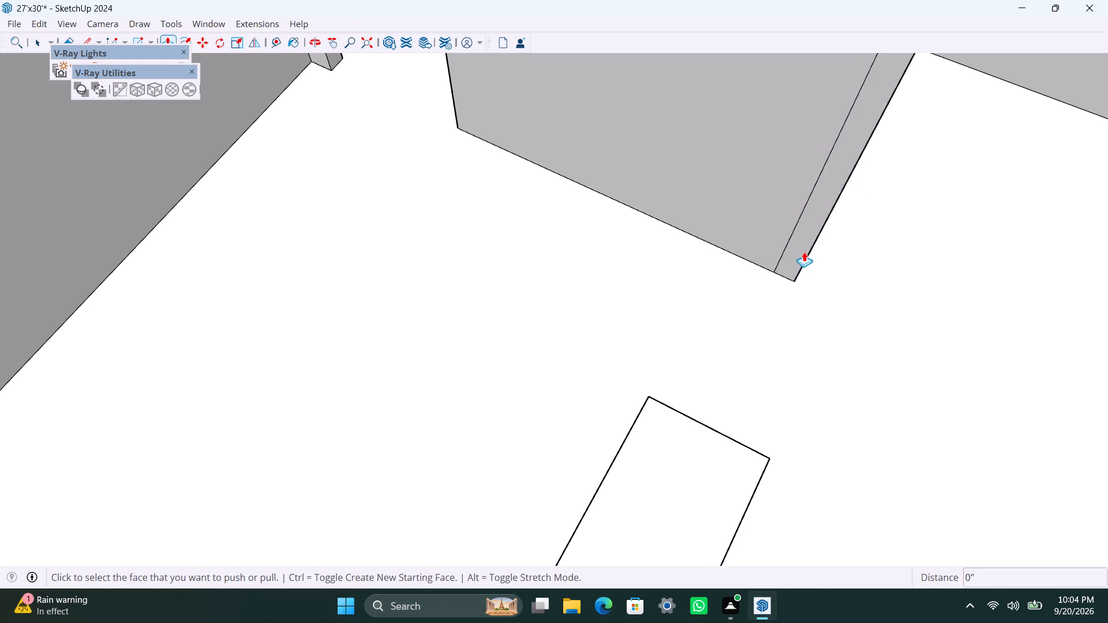
pyautogui.moveTo(799, 238); pyautogui.dragTo(773, 272)
pyautogui.write("1'")
pyautogui.press('Return')
pyautogui.press('space')
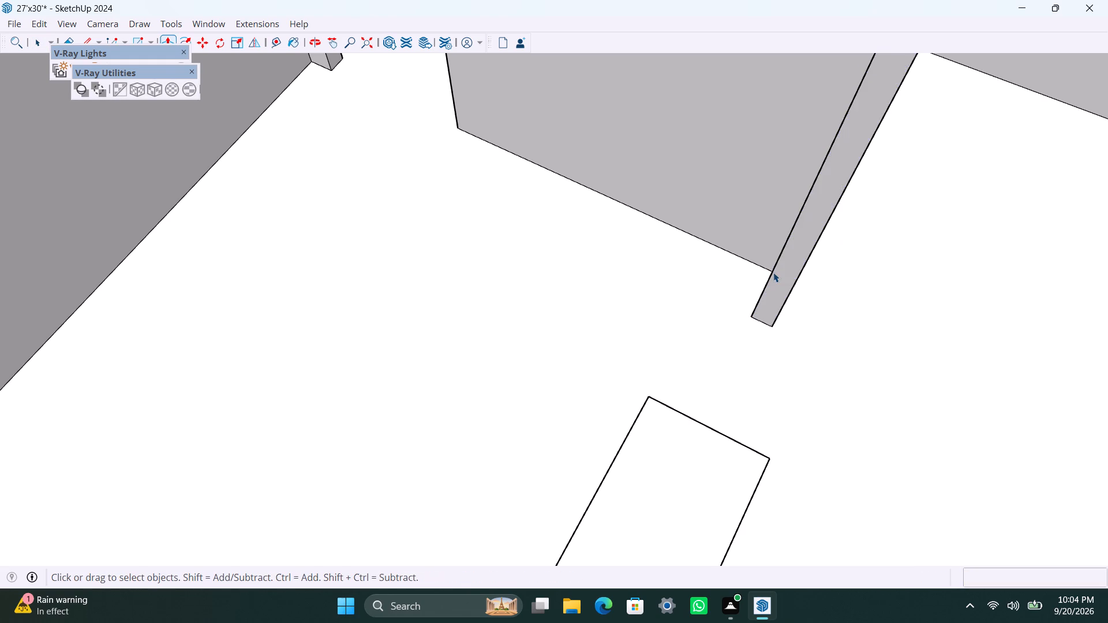
# Place a guide line 3' from the bottom edge of the stub's end face to mark the door opening.
pyautogui.scroll(-1, 772, 275)
pyautogui.scroll(2, 770, 318)
pyautogui.moveTo(784, 374); pyautogui.dragTo(611, 364, button='middle')
pyautogui.scroll(-2, 607, 362)
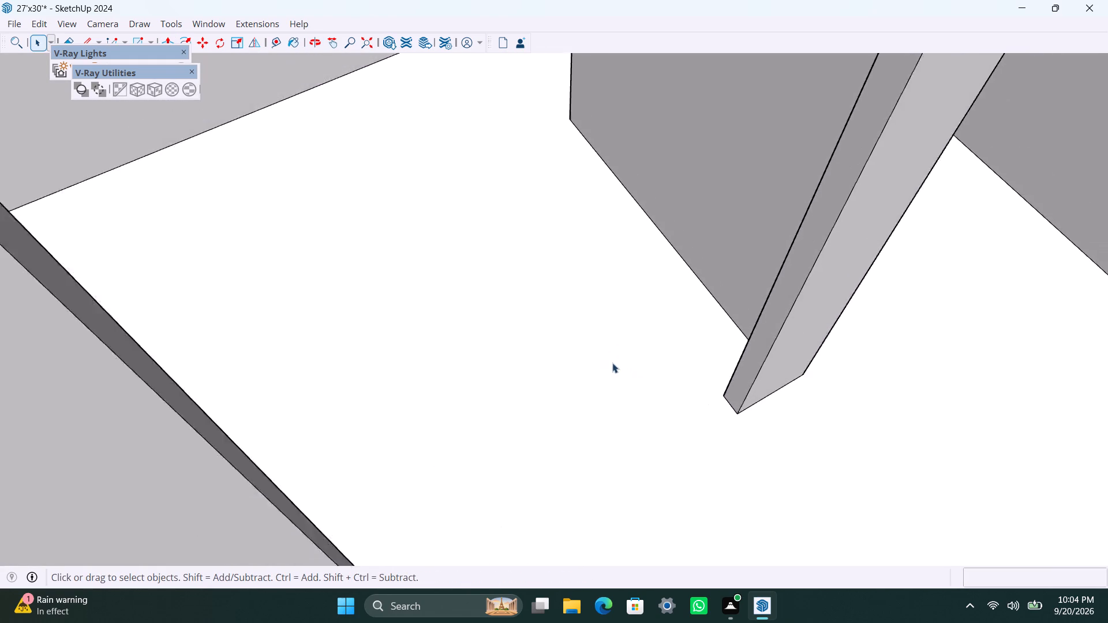
pyautogui.scroll(-5, 612, 363)
pyautogui.moveTo(685, 409); pyautogui.dragTo(564, 411, button='middle')
pyautogui.scroll(3, 715, 411)
pyautogui.press('t')
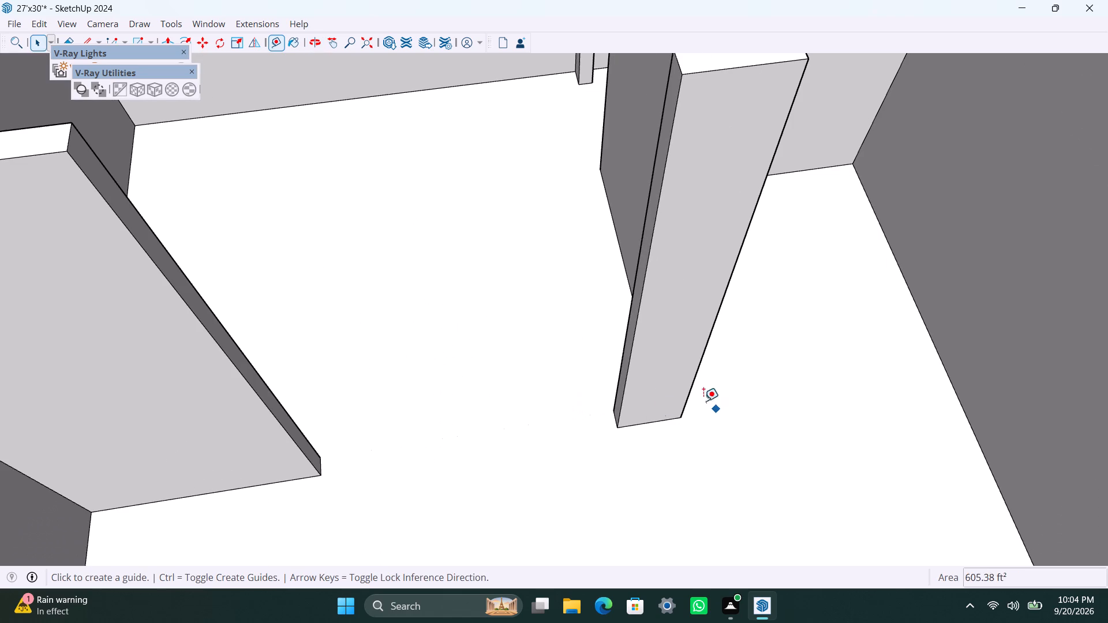
pyautogui.scroll(5, 599, 430)
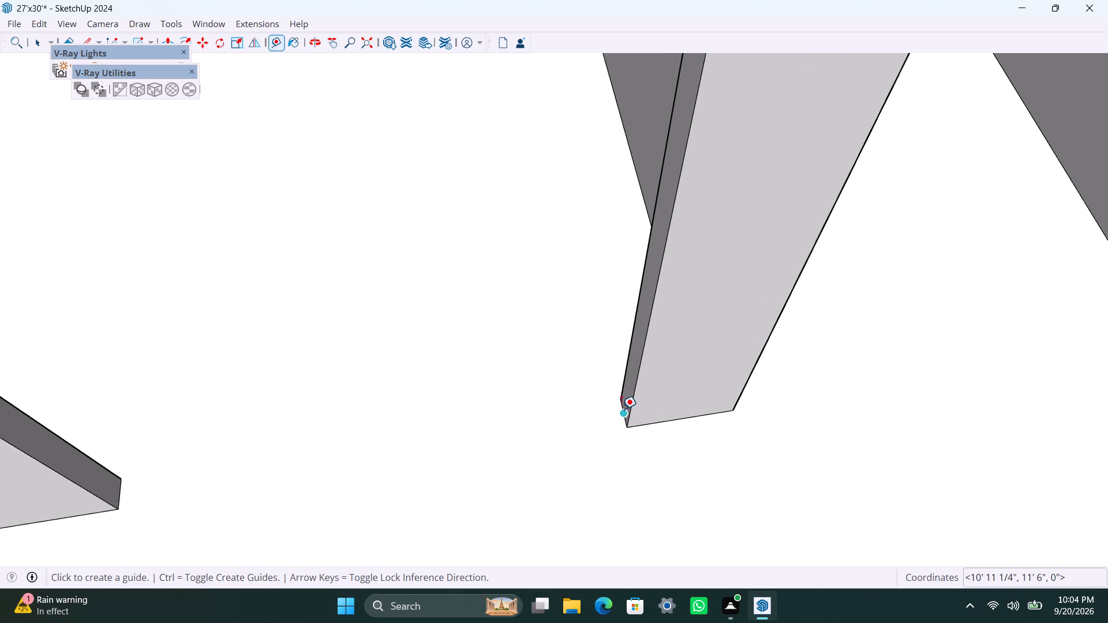
pyautogui.click(622, 409)
pyautogui.write("3'")
pyautogui.press('Return')
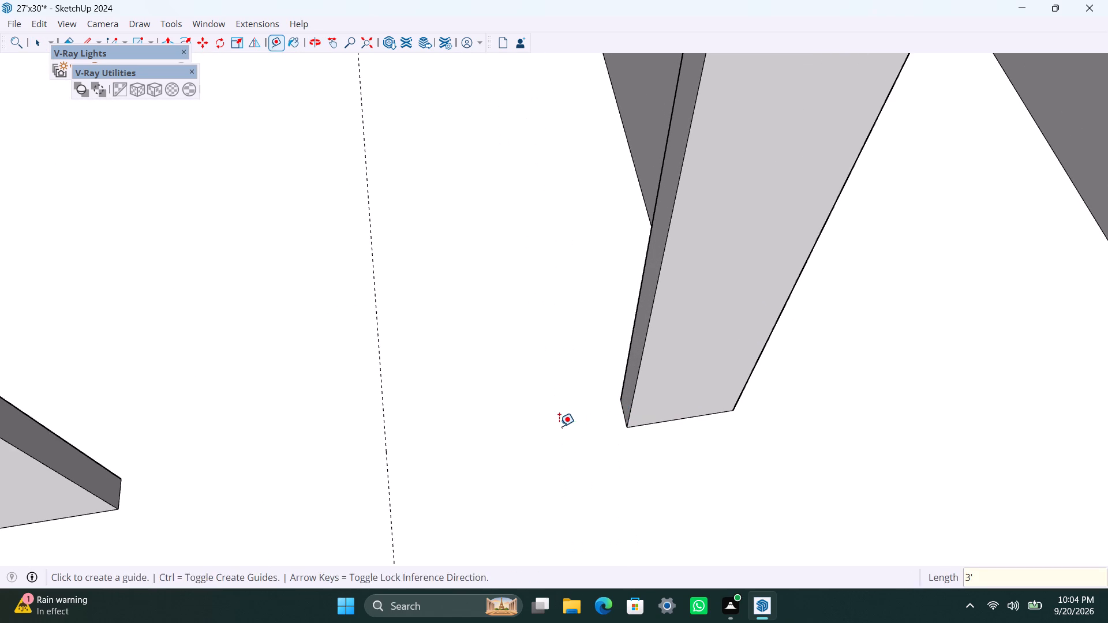
pyautogui.press('space')
# Push/Pull the new partition's end face 3' 2 3/8" to the door guide line.
pyautogui.scroll(-9, 540, 366)
pyautogui.moveTo(517, 394); pyautogui.dragTo(391, 401, button='middle')
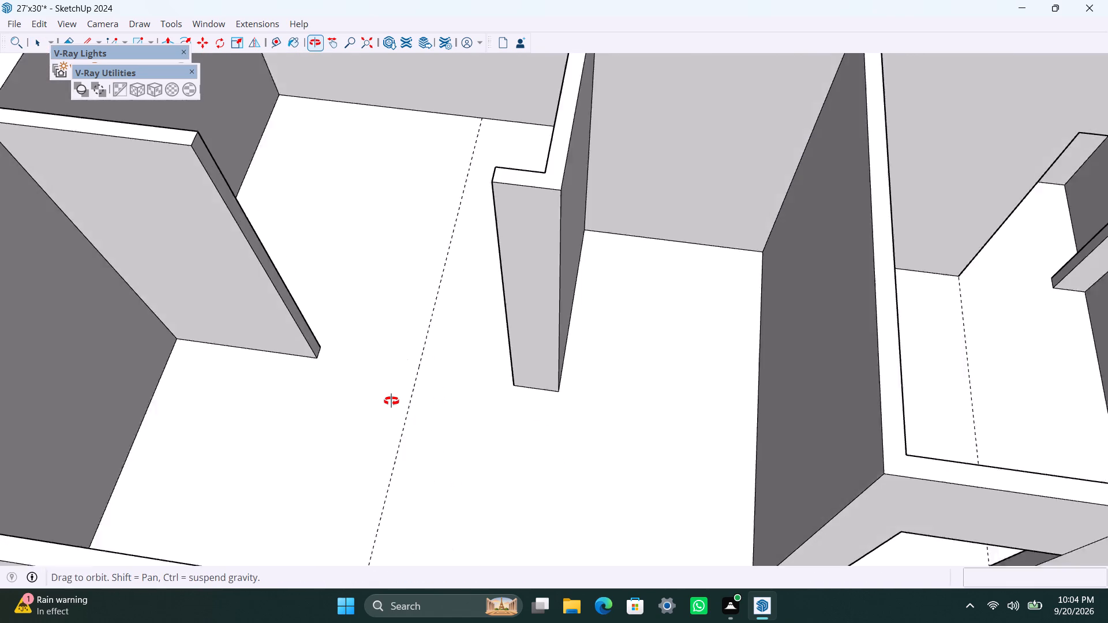
pyautogui.moveTo(391, 401); pyautogui.dragTo(343, 386, button='middle')
pyautogui.scroll(4, 312, 328)
pyautogui.click(295, 292)
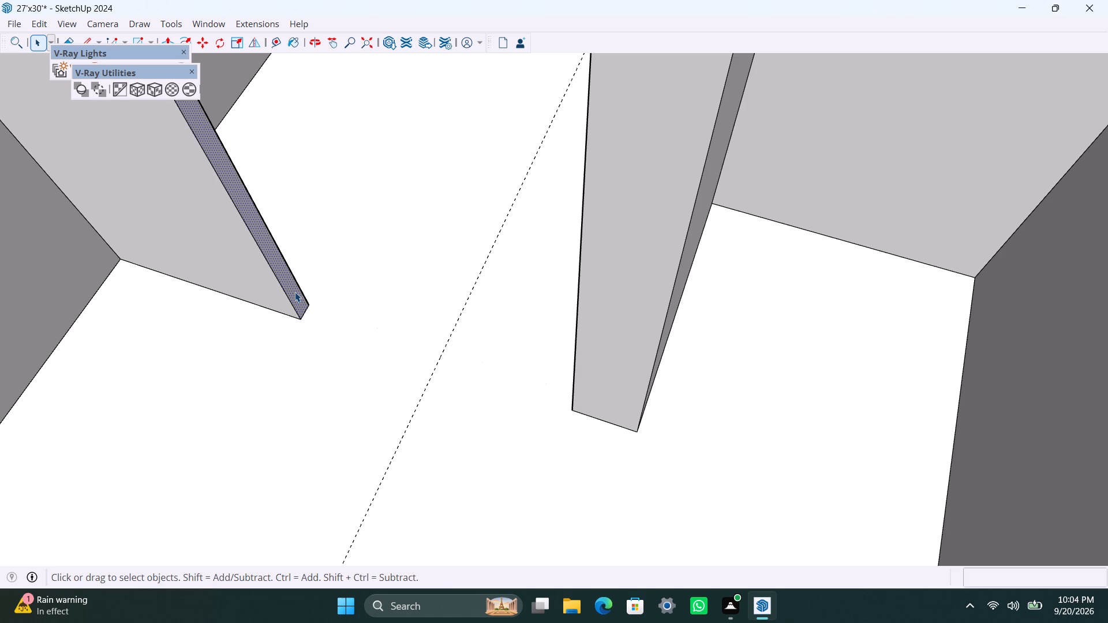
pyautogui.press('p')
pyautogui.moveTo(295, 292); pyautogui.dragTo(413, 416)
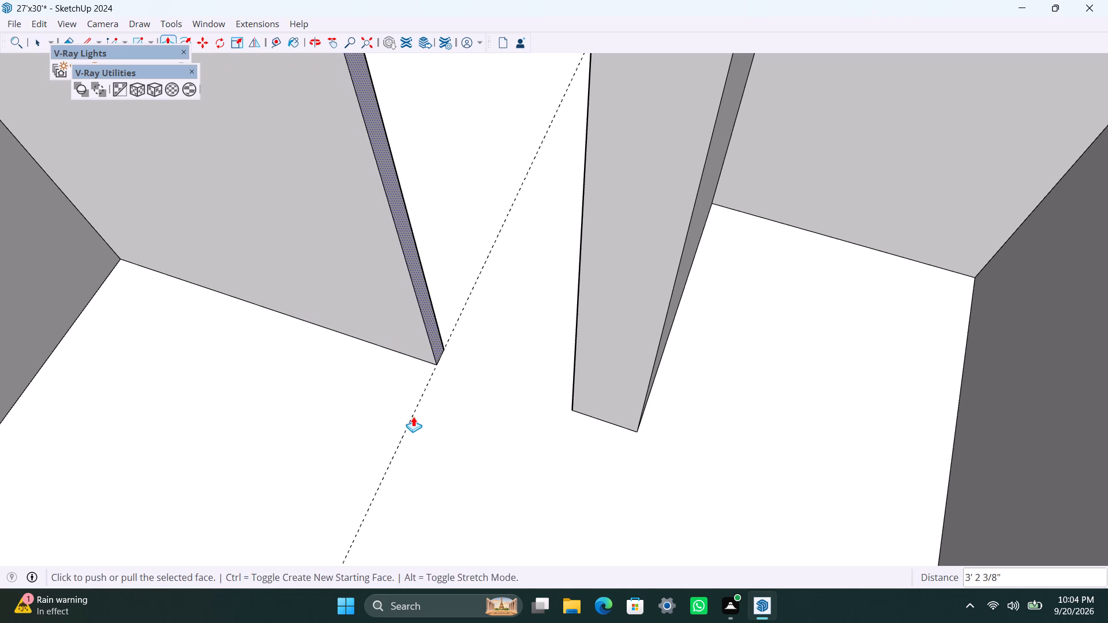
pyautogui.press('space')
# Copy the top edge of the extended partition's end face 3' down to mark the header depth.
pyautogui.scroll(-4, 421, 381)
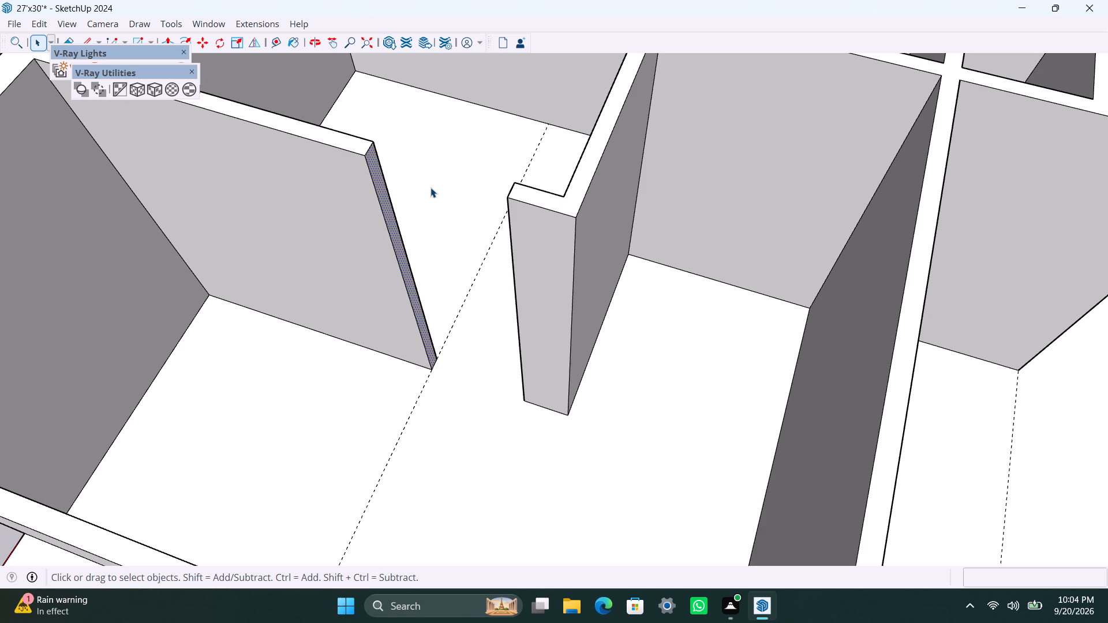
pyautogui.scroll(5, 304, 177)
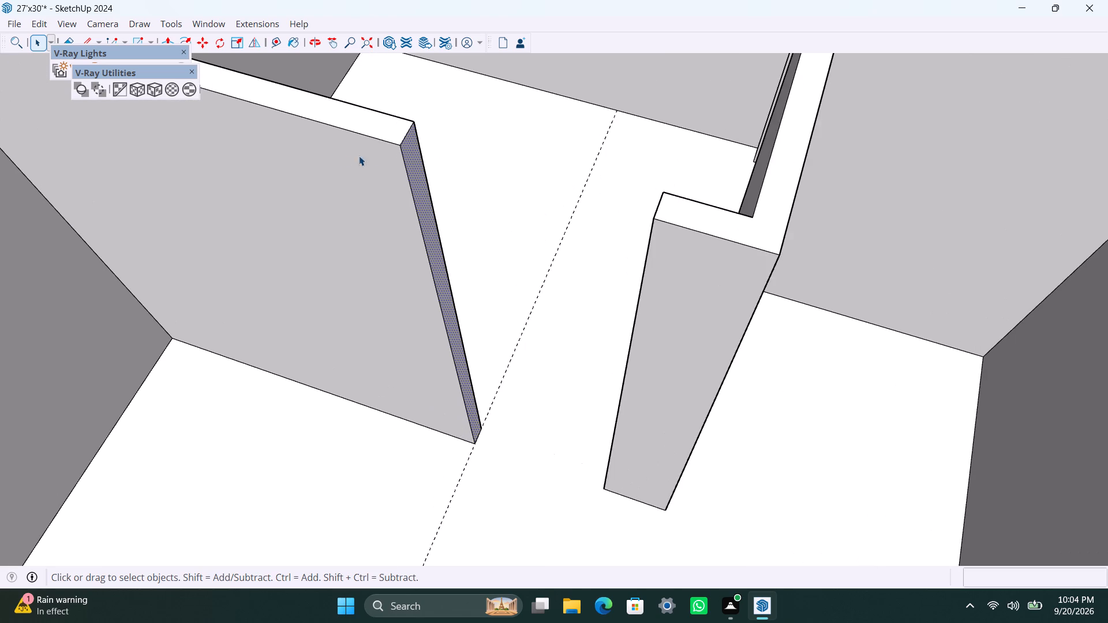
pyautogui.scroll(-3, 387, 156)
pyautogui.moveTo(465, 205); pyautogui.dragTo(304, 205, button='middle')
pyautogui.scroll(-3, 324, 172)
pyautogui.moveTo(333, 181); pyautogui.dragTo(371, 264, button='middle')
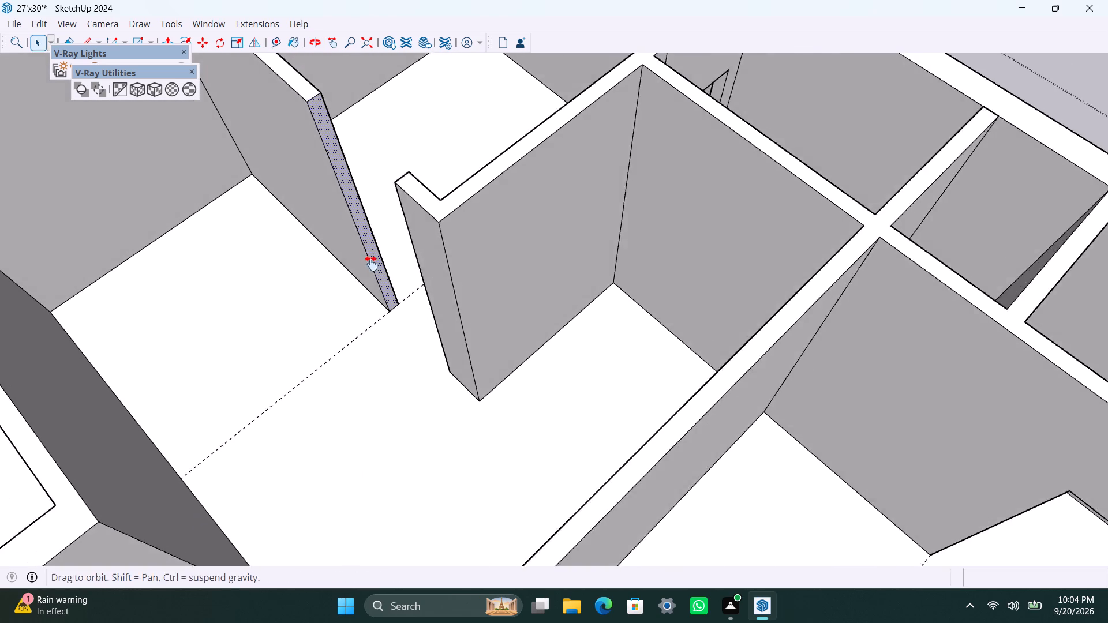
pyautogui.moveTo(371, 264); pyautogui.dragTo(373, 273, button='middle')
pyautogui.scroll(2, 343, 201)
pyautogui.click(333, 182)
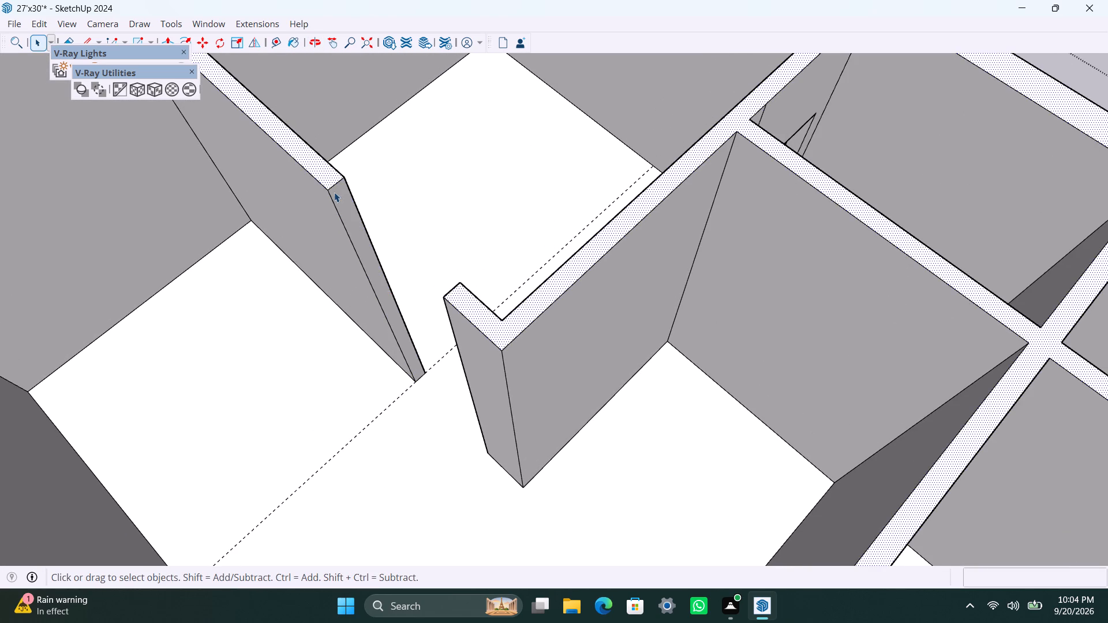
pyautogui.click(334, 189)
pyautogui.scroll(1, 334, 189)
pyautogui.press('m')
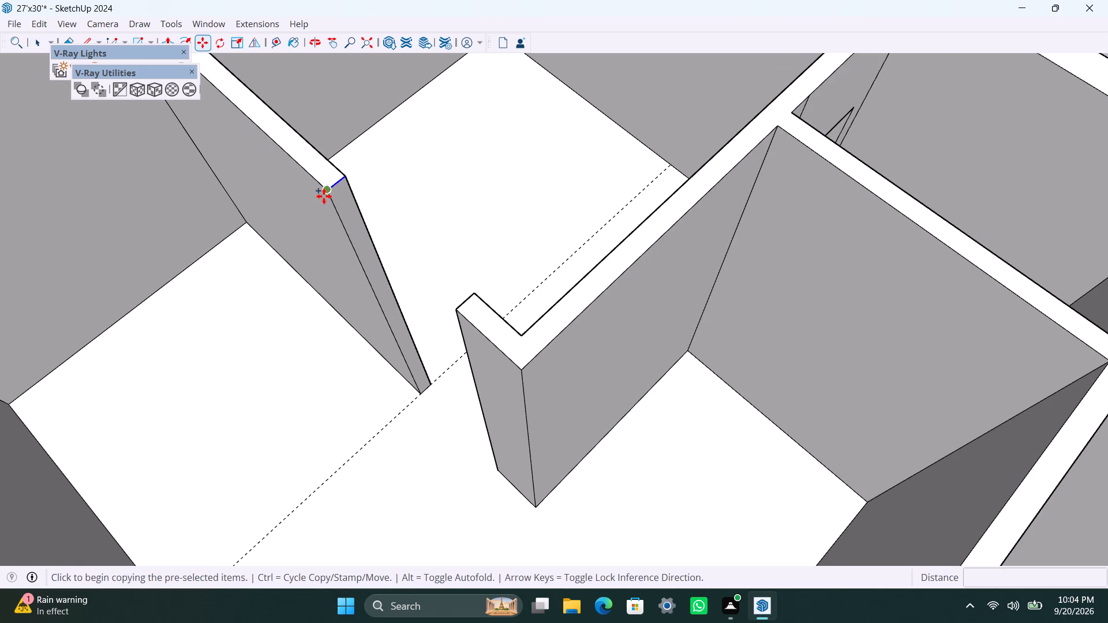
pyautogui.moveTo(325, 192); pyautogui.dragTo(325, 206)
pyautogui.write("3'")
pyautogui.press('Return')
pyautogui.press('space')
# Push/Pull the 3' high upper part of the partition's end face 3' across the door opening to the stub, and save.
pyautogui.click(352, 227)
pyautogui.press('p')
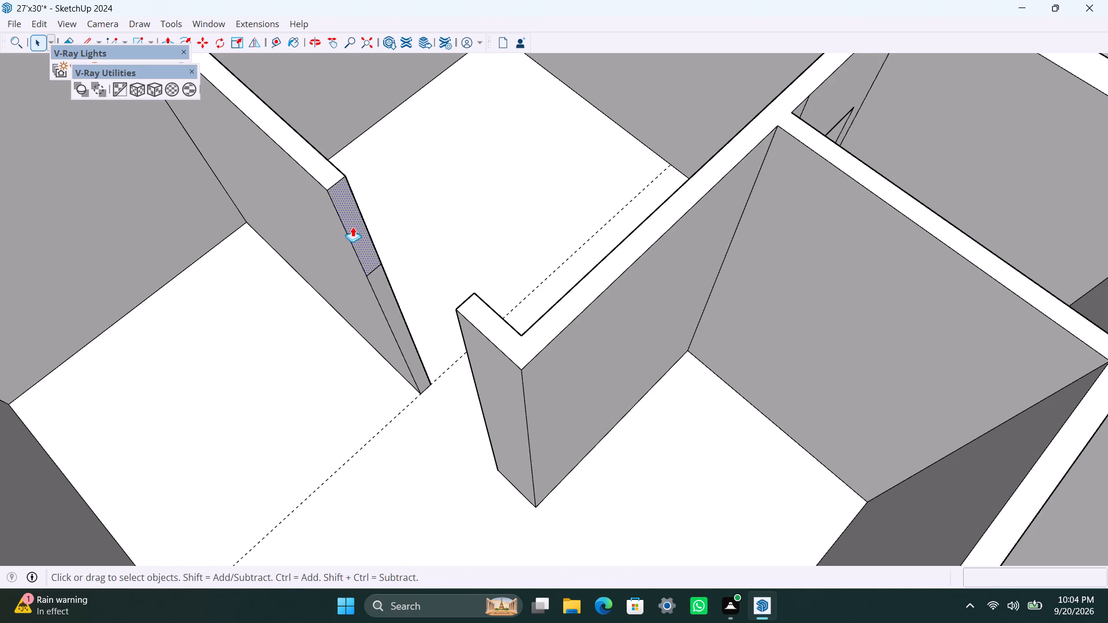
pyautogui.moveTo(353, 227); pyautogui.dragTo(465, 322)
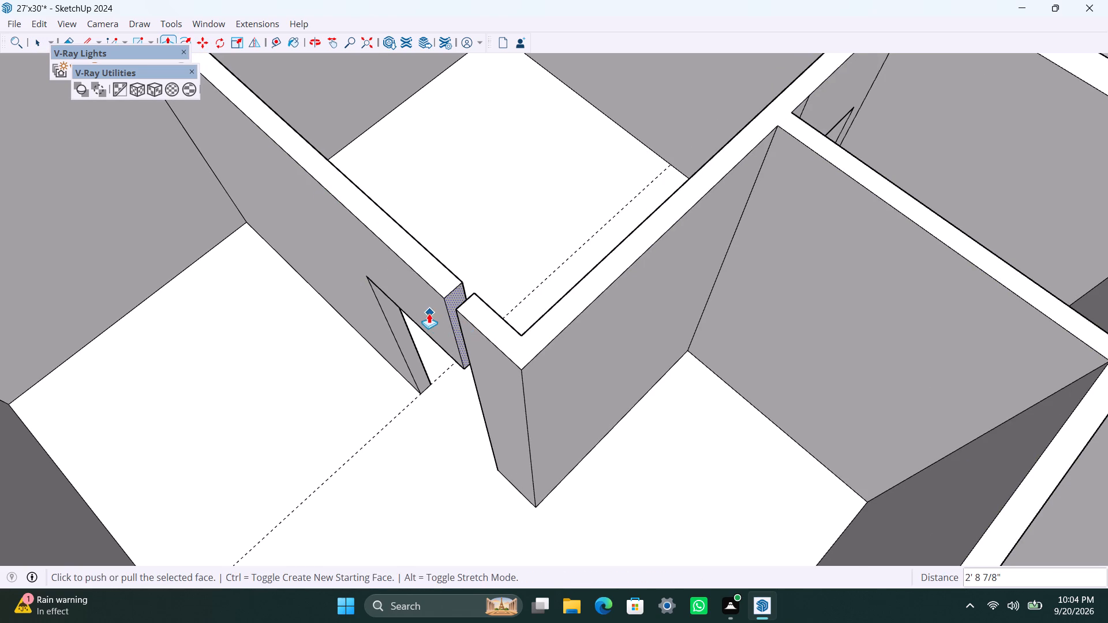
pyautogui.scroll(4, 429, 313)
pyautogui.moveTo(441, 370); pyautogui.dragTo(503, 326, button='middle')
pyautogui.scroll(2, 525, 286)
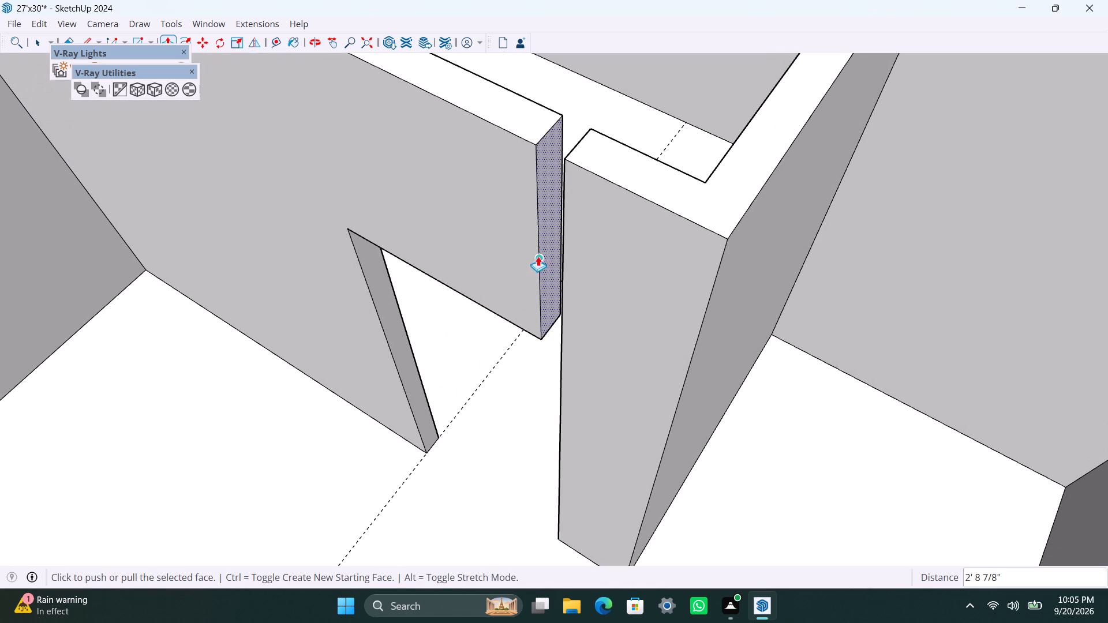
pyautogui.moveTo(547, 235); pyautogui.dragTo(579, 233)
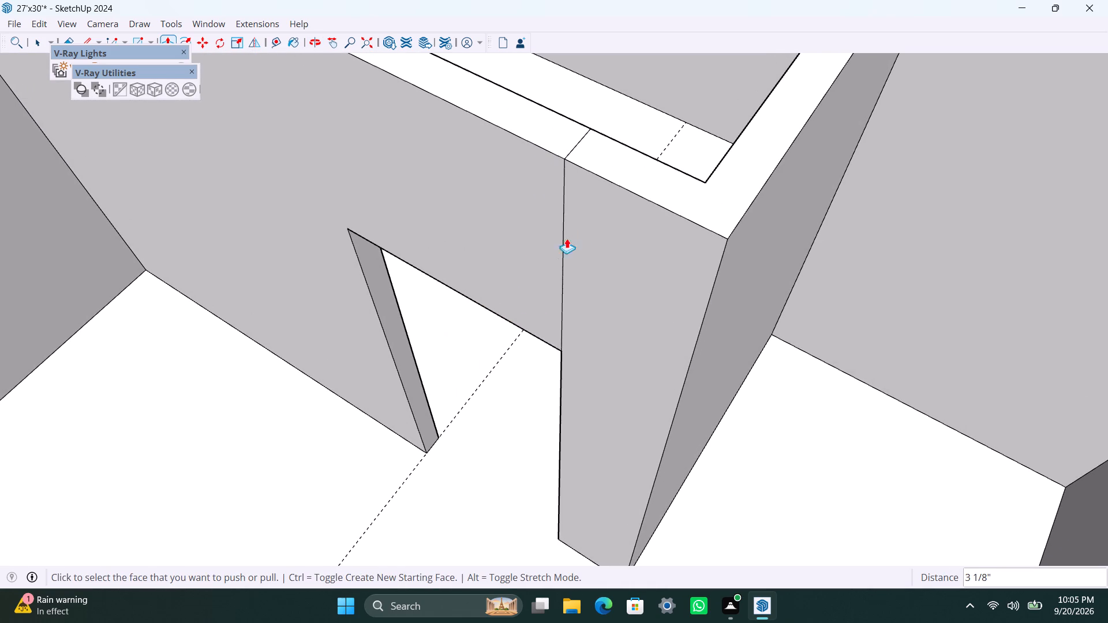
pyautogui.hotkey('ctrl', 's')
# Exit editing of the wall group and save the model.
pyautogui.scroll(-7, 556, 230)
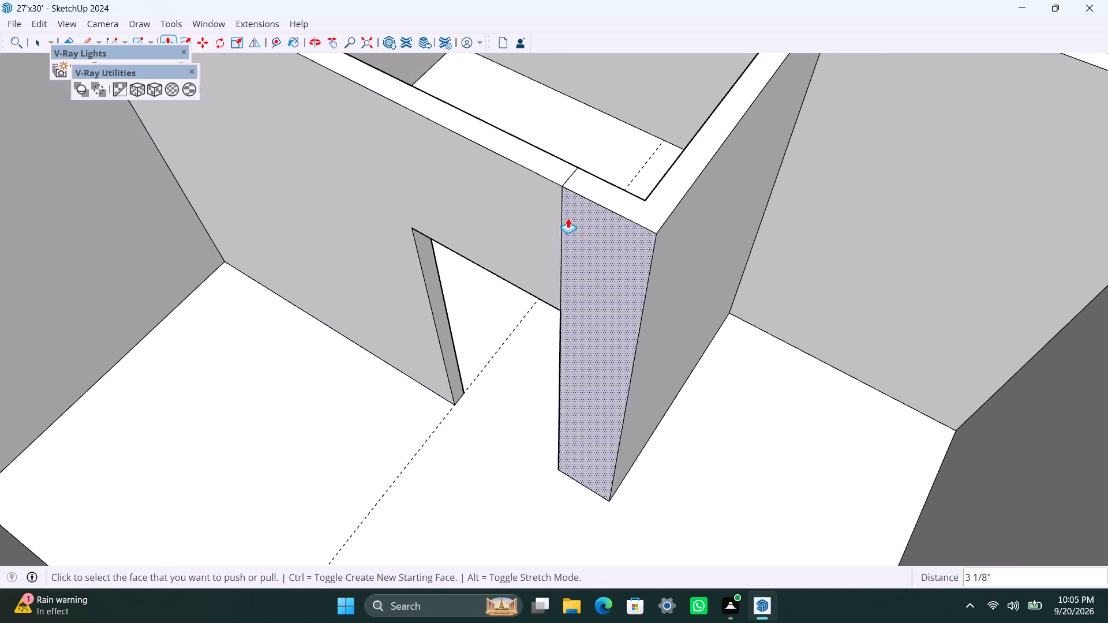
pyautogui.scroll(-6, 568, 218)
pyautogui.press('space')
pyautogui.scroll(-9, 523, 368)
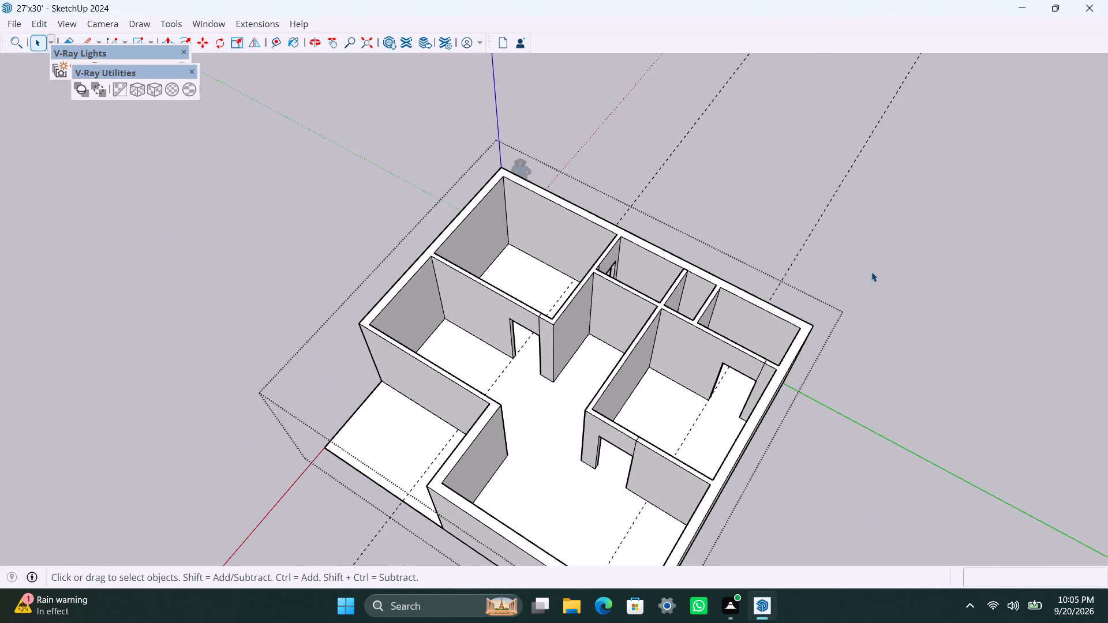
pyautogui.click(872, 269)
pyautogui.scroll(3, 593, 376)
pyautogui.moveTo(519, 391); pyautogui.dragTo(735, 390, button='middle')
pyautogui.scroll(-5, 733, 378)
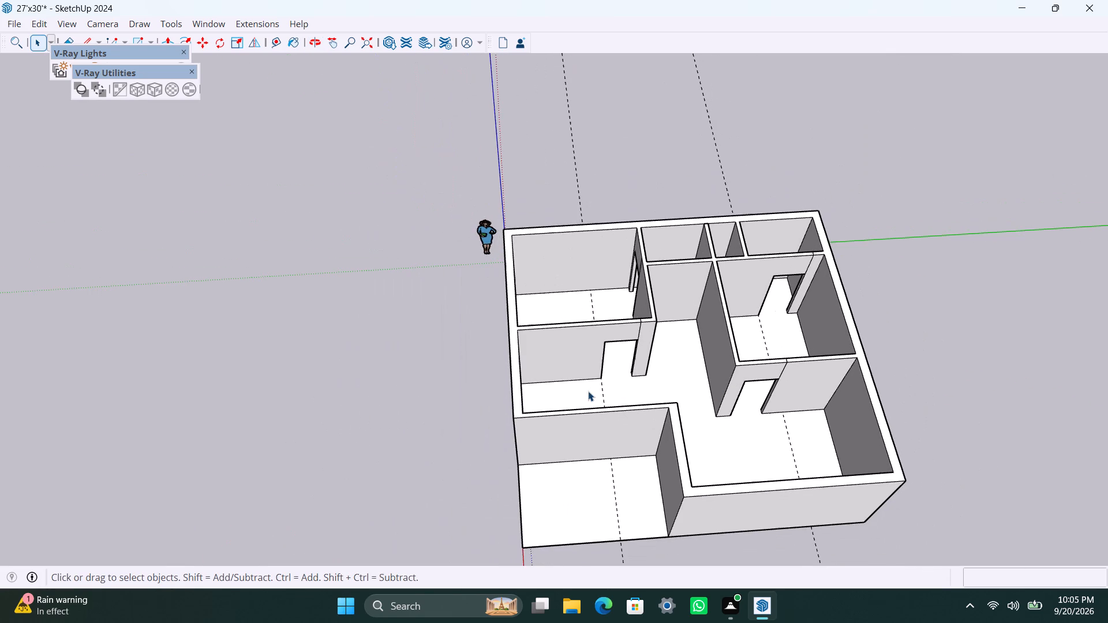
pyautogui.keyDown('shift'); pyautogui.moveTo(588, 383); pyautogui.dragTo(583, 365, button='middle'); pyautogui.keyUp('shift')
pyautogui.hotkey('ctrl', 's')
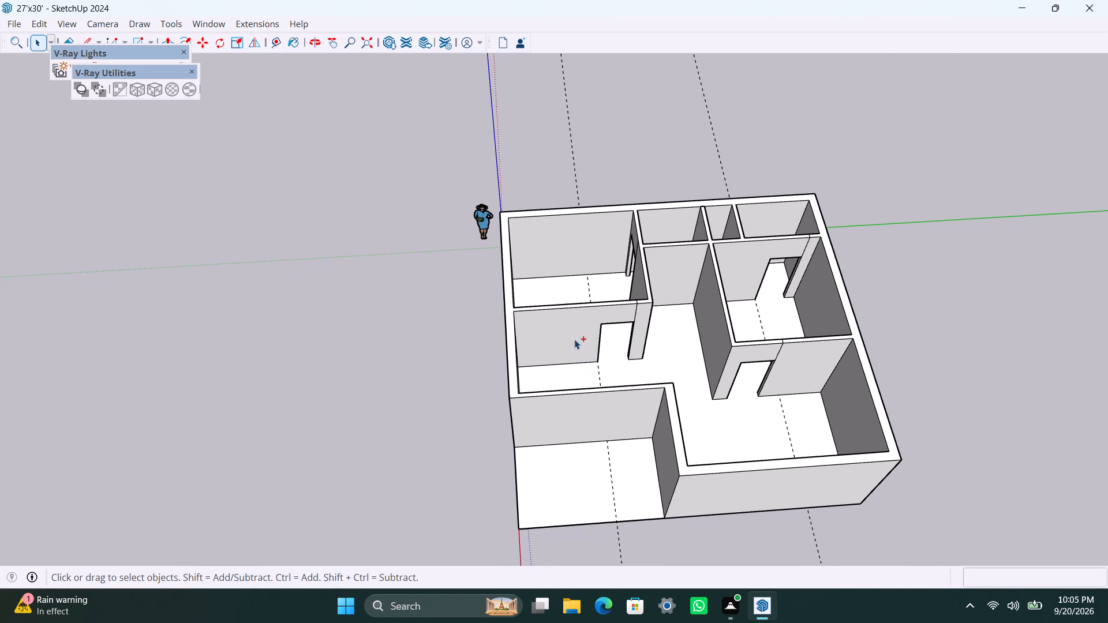
# Run FixIt 101 twice on the whole building group and deselect it.
pyautogui.press('space')
pyautogui.scroll(3, 654, 341)
pyautogui.scroll(-3, 611, 304)
pyautogui.keyDown('shift'); pyautogui.moveTo(587, 317); pyautogui.dragTo(529, 253, button='middle'); pyautogui.keyUp('shift')
pyautogui.click(563, 207)
pyautogui.rightClick(566, 208)
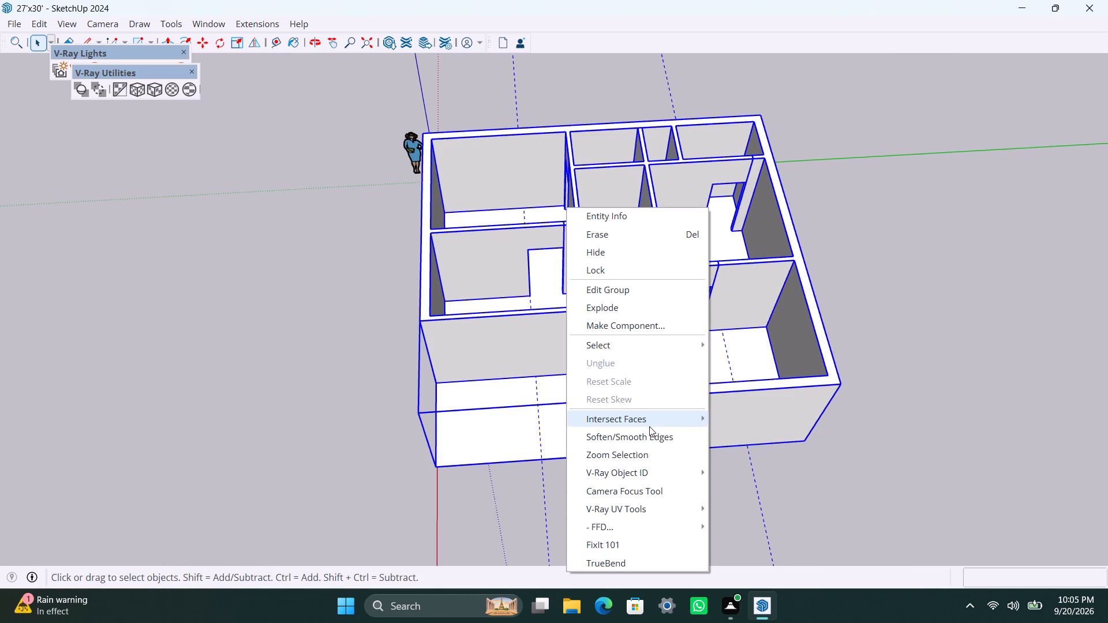
pyautogui.click(622, 551)
pyautogui.click(597, 367)
pyautogui.rightClick(597, 356)
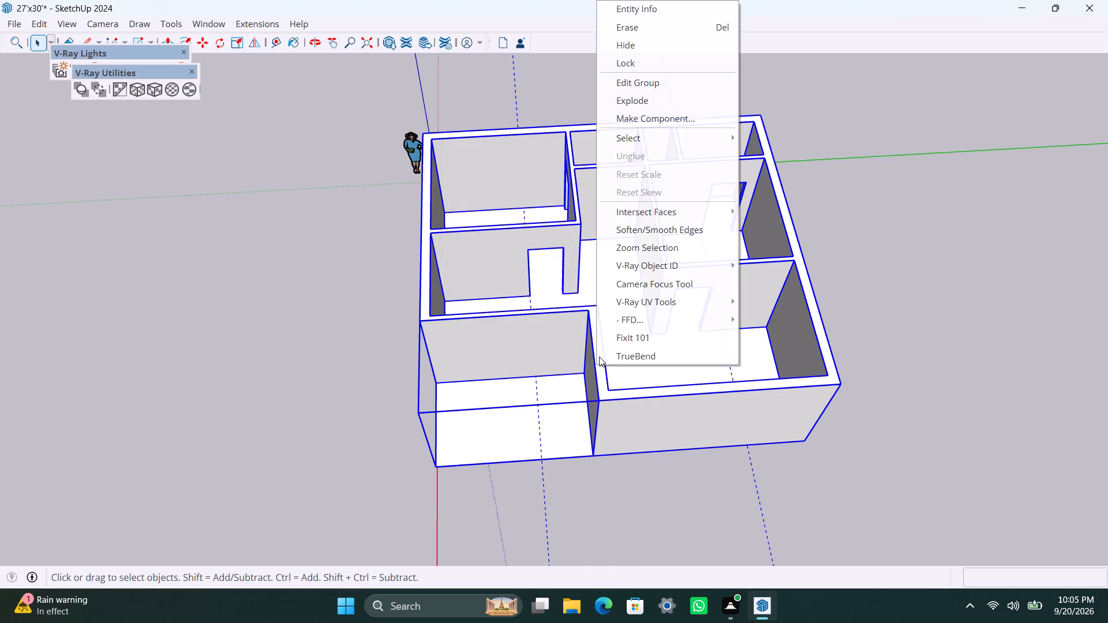
pyautogui.click(648, 343)
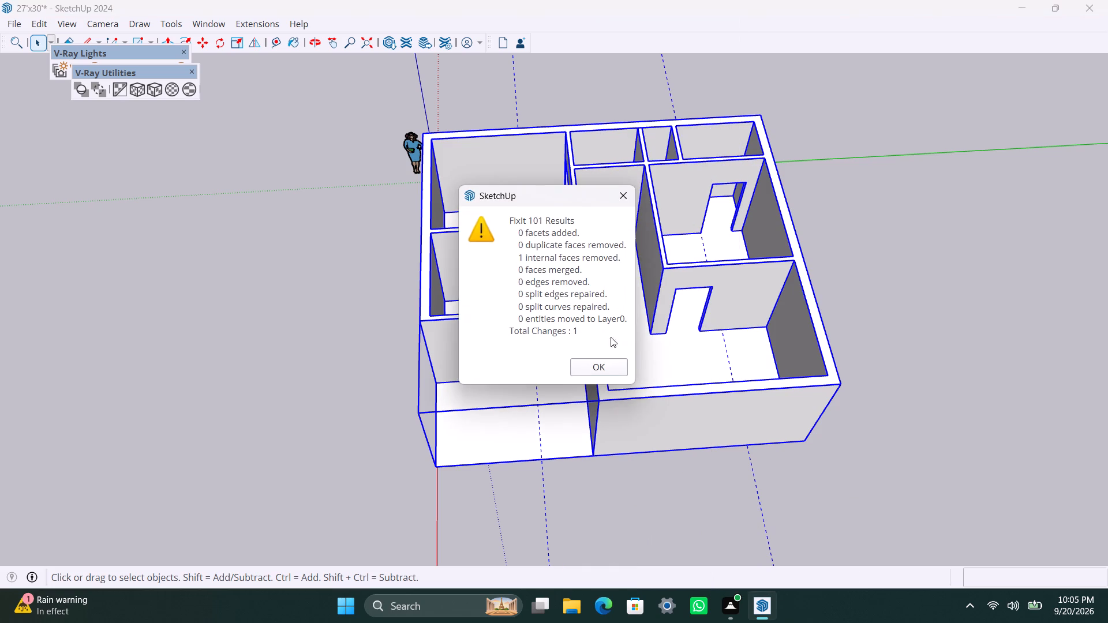
pyautogui.click(604, 373)
pyautogui.click(1023, 230)
# Examine the building from all sides and from above, checking the rooms, partitions and door openings.
pyautogui.scroll(6, 663, 360)
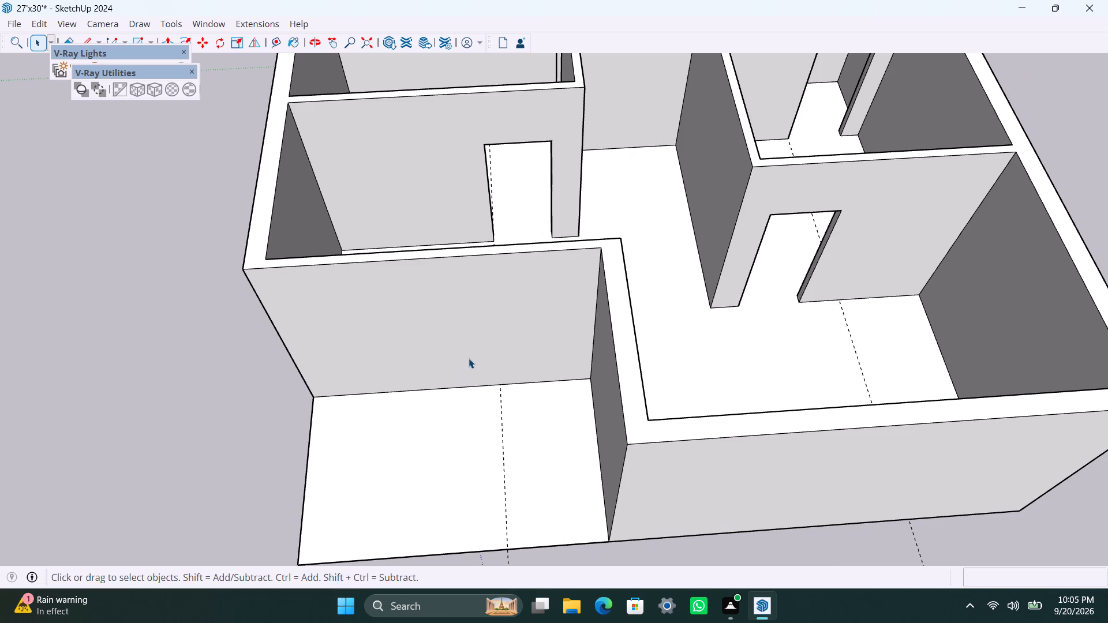
pyautogui.scroll(-4, 474, 371)
pyautogui.scroll(-4, 476, 325)
pyautogui.moveTo(486, 310); pyautogui.dragTo(276, 510, button='middle')
pyautogui.scroll(3, 517, 307)
pyautogui.moveTo(450, 338); pyautogui.dragTo(359, 258, button='middle')
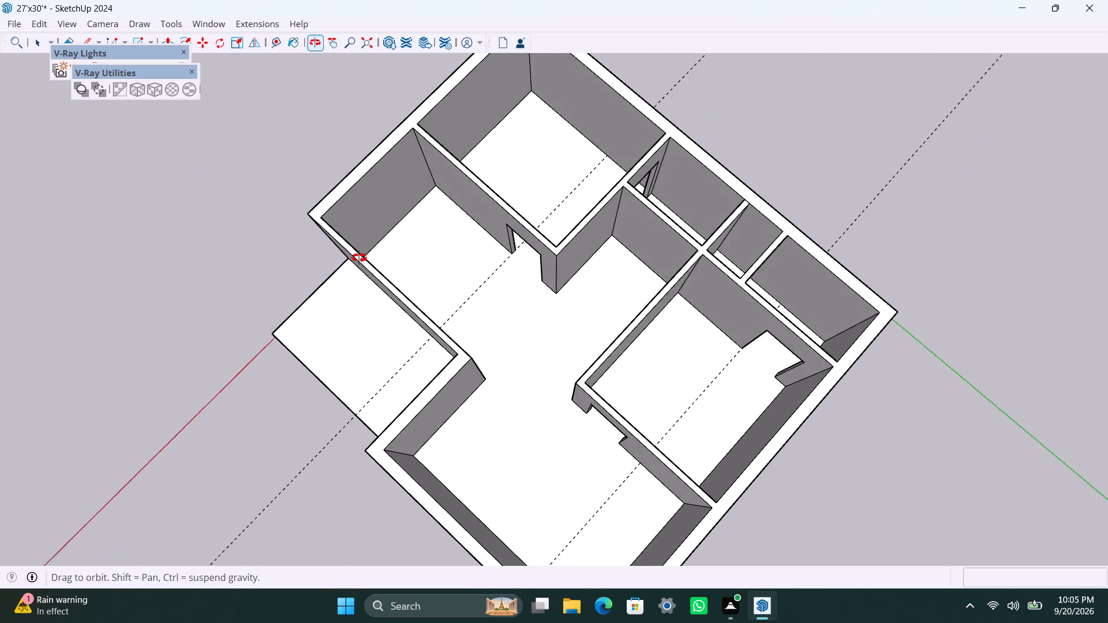
pyautogui.moveTo(359, 258); pyautogui.dragTo(314, 257, button='middle')
pyautogui.scroll(-4, 316, 258)
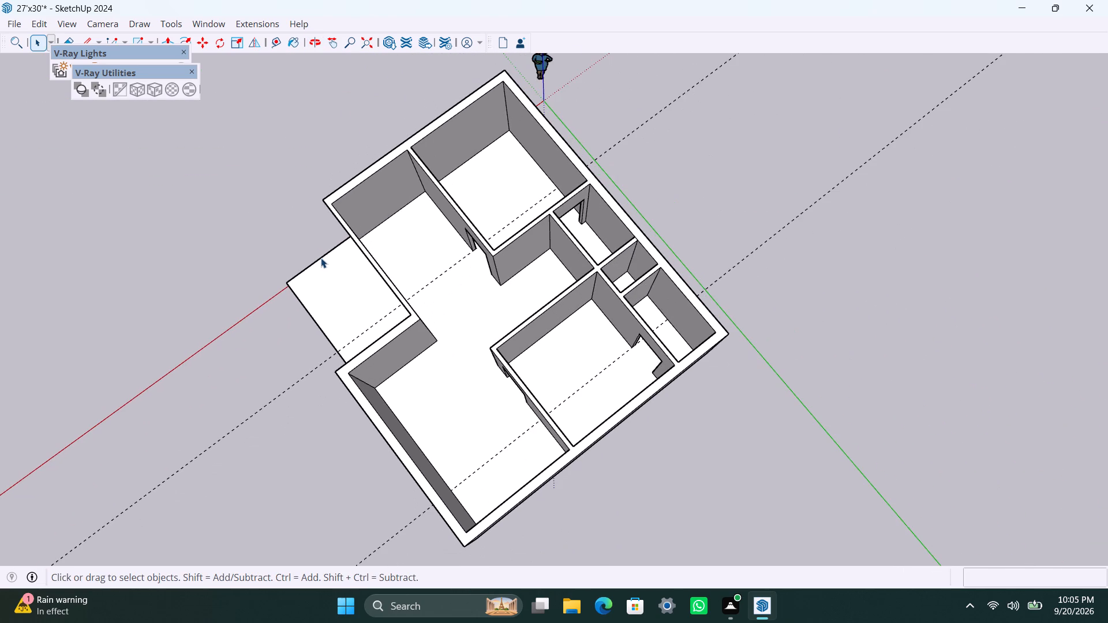
pyautogui.scroll(2, 321, 258)
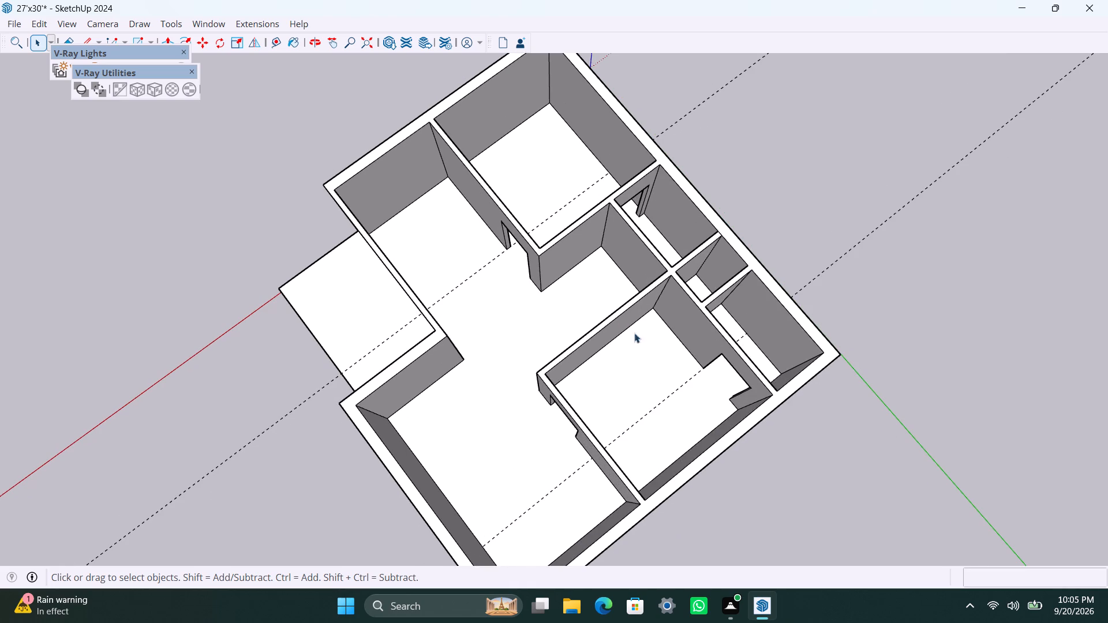
pyautogui.scroll(1, 562, 376)
pyautogui.scroll(2, 536, 438)
pyautogui.scroll(-4, 541, 470)
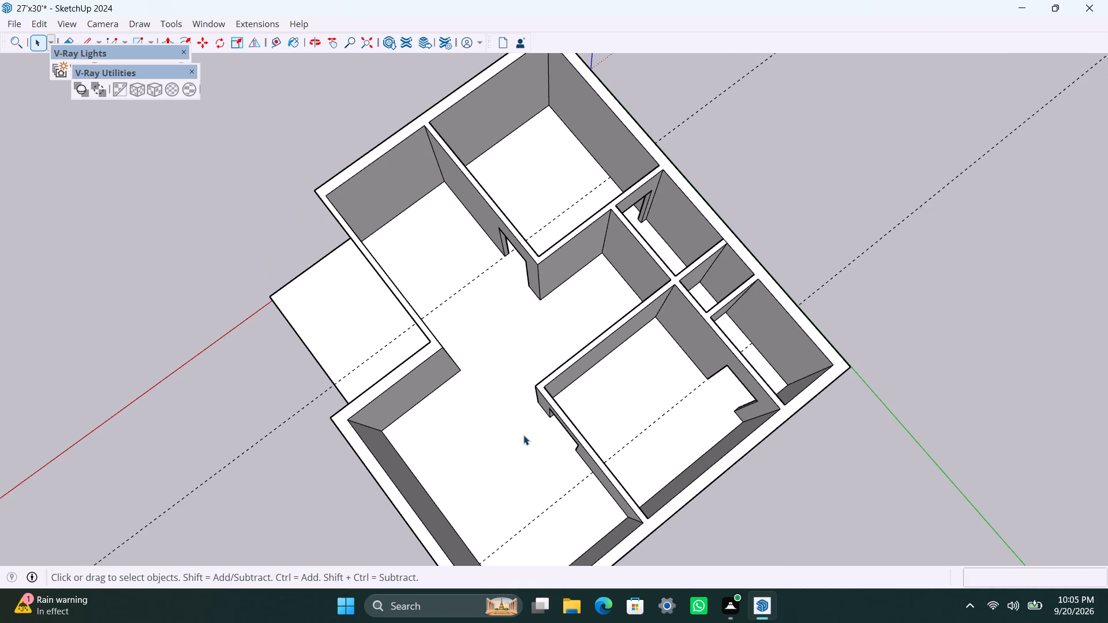
pyautogui.scroll(-1, 523, 435)
pyautogui.moveTo(499, 441); pyautogui.dragTo(1107, 408, button='middle')
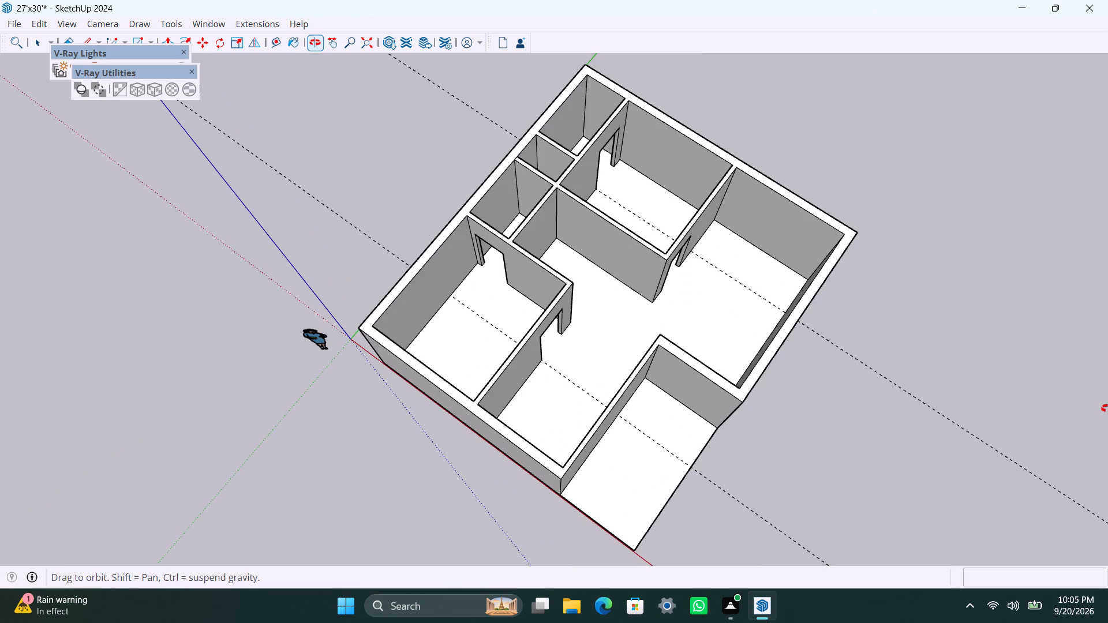
pyautogui.moveTo(1107, 408); pyautogui.dragTo(1106, 408, button='middle')
pyautogui.scroll(3, 274, 350)
pyautogui.moveTo(409, 398); pyautogui.dragTo(876, 405, button='middle')
pyautogui.scroll(3, 549, 298)
pyautogui.moveTo(429, 322); pyautogui.dragTo(769, 342, button='middle')
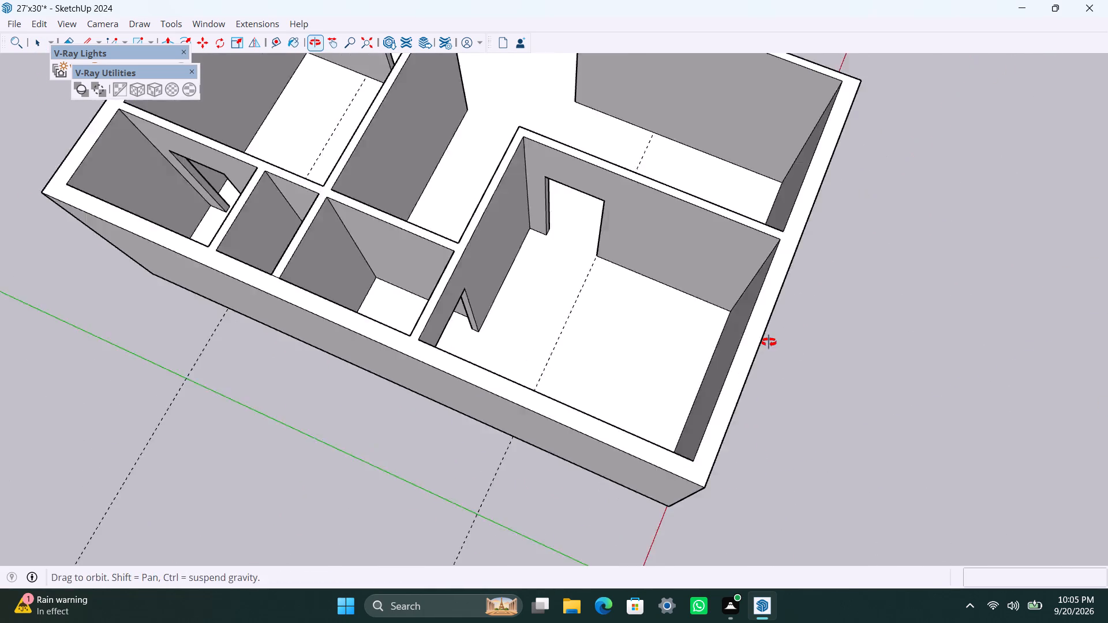
pyautogui.moveTo(769, 342); pyautogui.dragTo(769, 342, button='middle')
pyautogui.scroll(-2, 654, 257)
pyautogui.moveTo(652, 255); pyautogui.dragTo(568, 365, button='middle')
pyautogui.scroll(2, 472, 245)
pyautogui.moveTo(574, 276); pyautogui.dragTo(439, 324, button='middle')
pyautogui.scroll(-2, 444, 293)
pyautogui.moveTo(419, 348); pyautogui.dragTo(446, 355, button='middle')
pyautogui.scroll(-1, 432, 269)
pyautogui.keyDown('shift'); pyautogui.moveTo(432, 271); pyautogui.dragTo(584, 294, button='middle'); pyautogui.keyUp('shift')
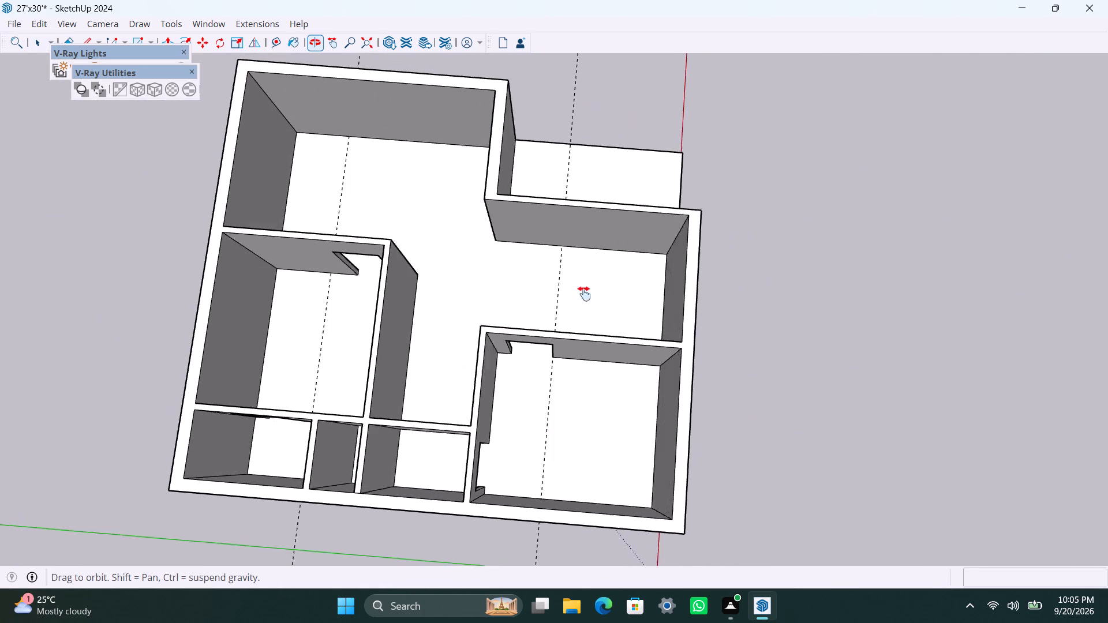
pyautogui.keyDown('shift'); pyautogui.moveTo(584, 294); pyautogui.dragTo(677, 294, button='middle'); pyautogui.keyUp('shift')
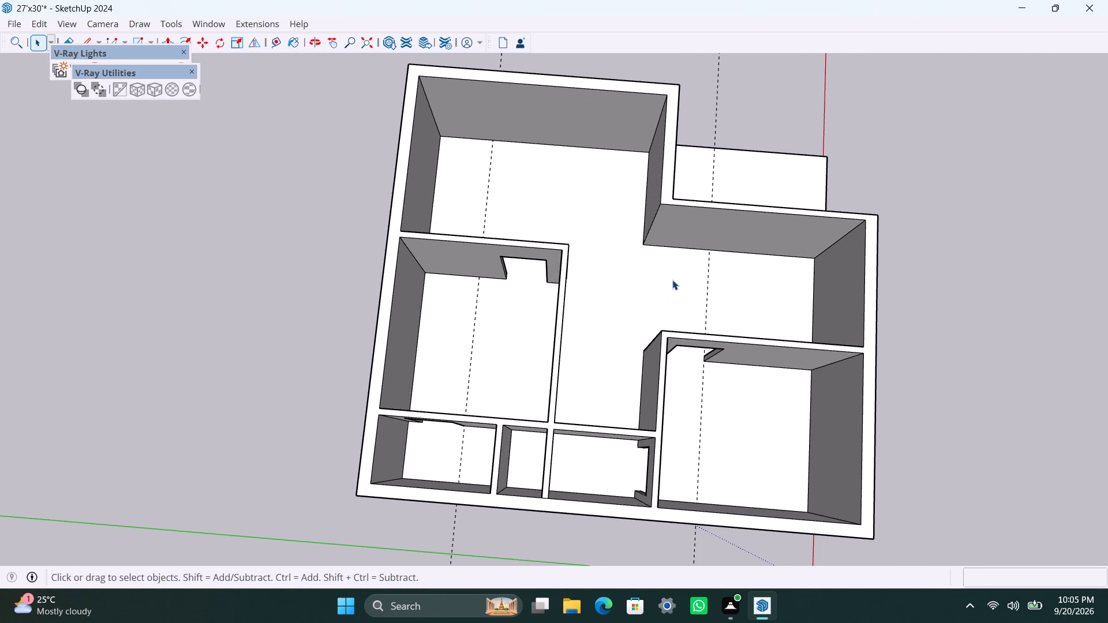
pyautogui.scroll(3, 673, 279)
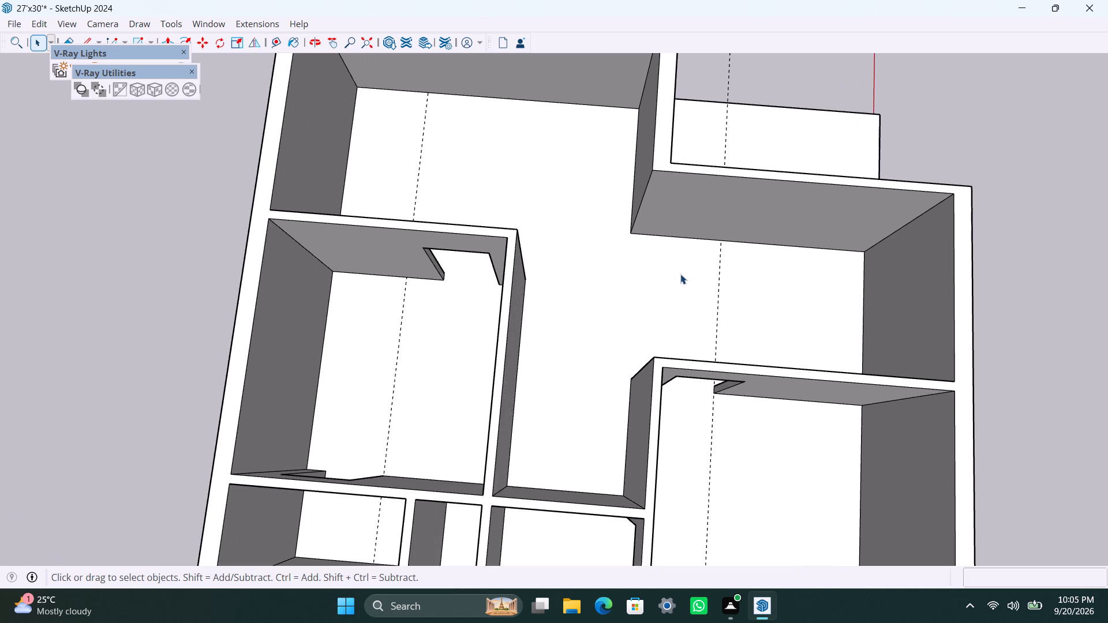
pyautogui.scroll(-5, 680, 274)
pyautogui.moveTo(662, 283); pyautogui.dragTo(654, 325, button='middle')
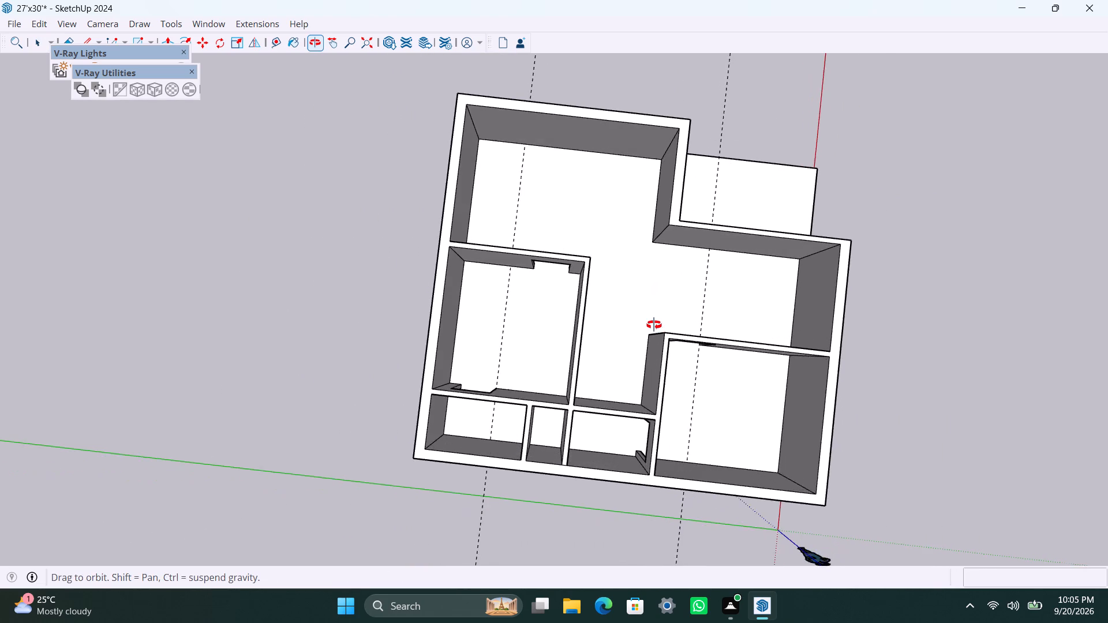
pyautogui.moveTo(654, 325); pyautogui.dragTo(654, 324, button='middle')
pyautogui.scroll(2, 674, 260)
pyautogui.keyDown('shift'); pyautogui.moveTo(669, 254); pyautogui.dragTo(586, 264, button='middle'); pyautogui.keyUp('shift')
pyautogui.moveTo(623, 295); pyautogui.dragTo(659, 279, button='middle')
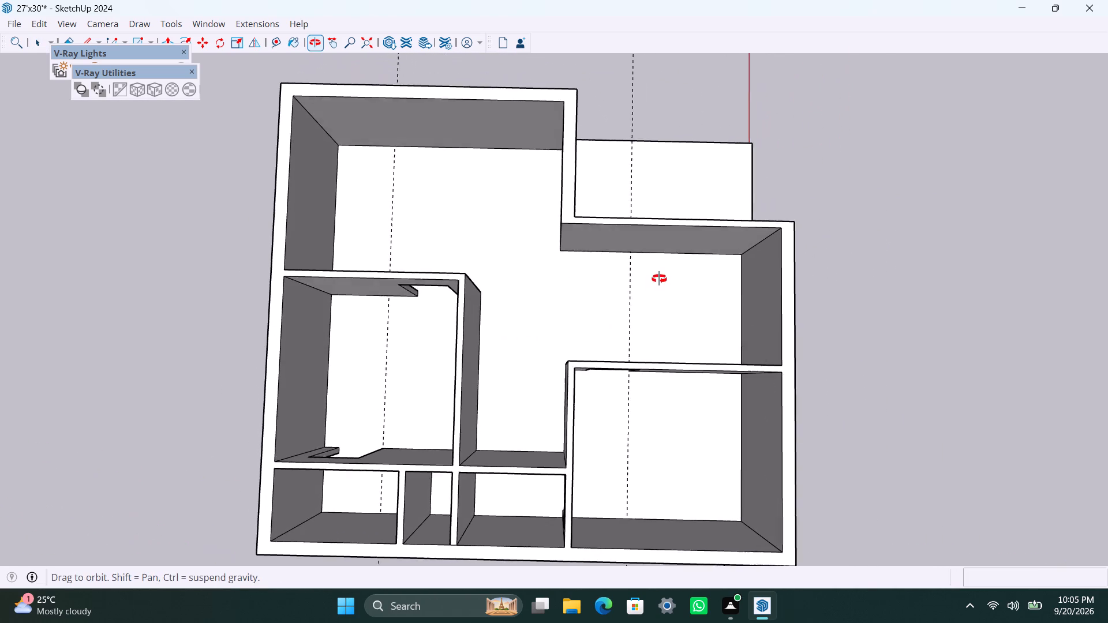
pyautogui.moveTo(659, 279); pyautogui.dragTo(660, 266, button='middle')
pyautogui.scroll(2, 652, 269)
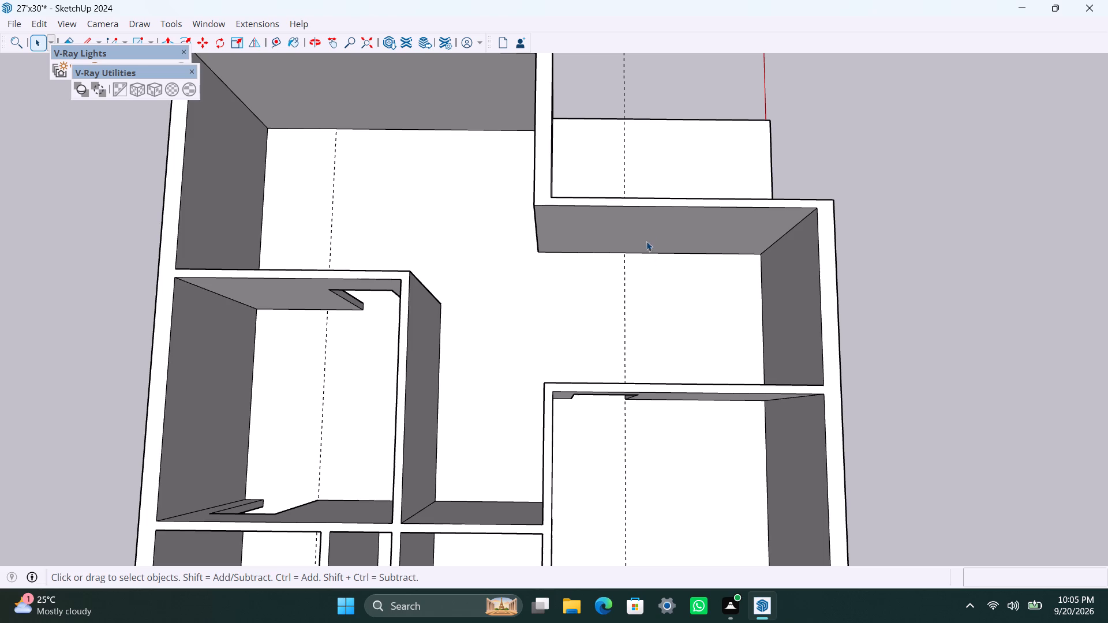
pyautogui.scroll(-3, 645, 233)
pyautogui.scroll(2, 645, 233)
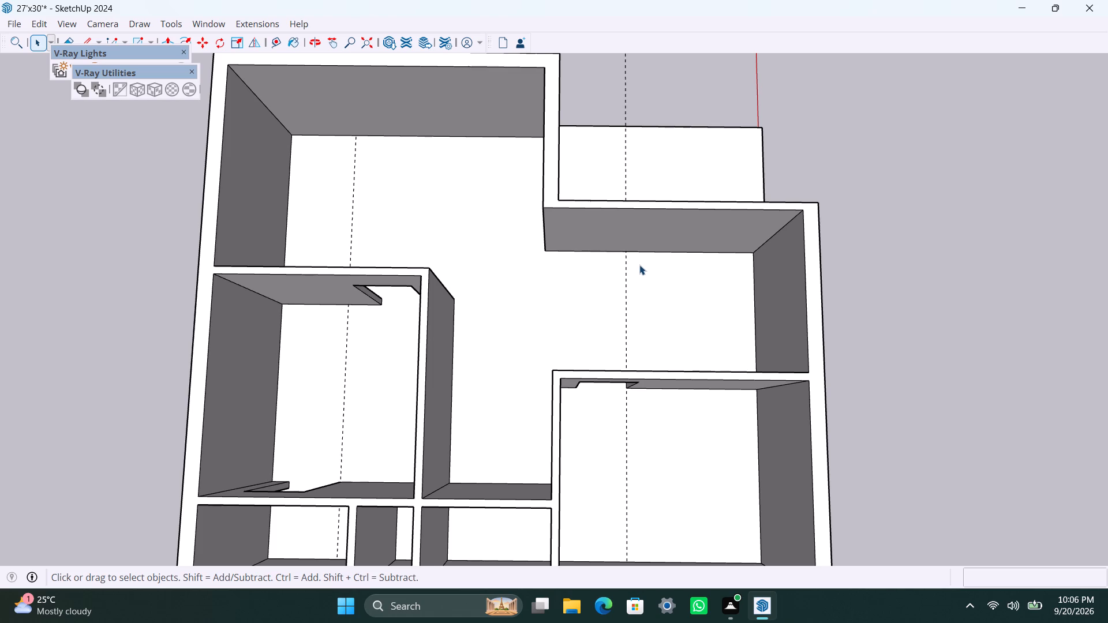
pyautogui.scroll(-4, 639, 282)
pyautogui.moveTo(661, 331); pyautogui.dragTo(388, 339, button='middle')
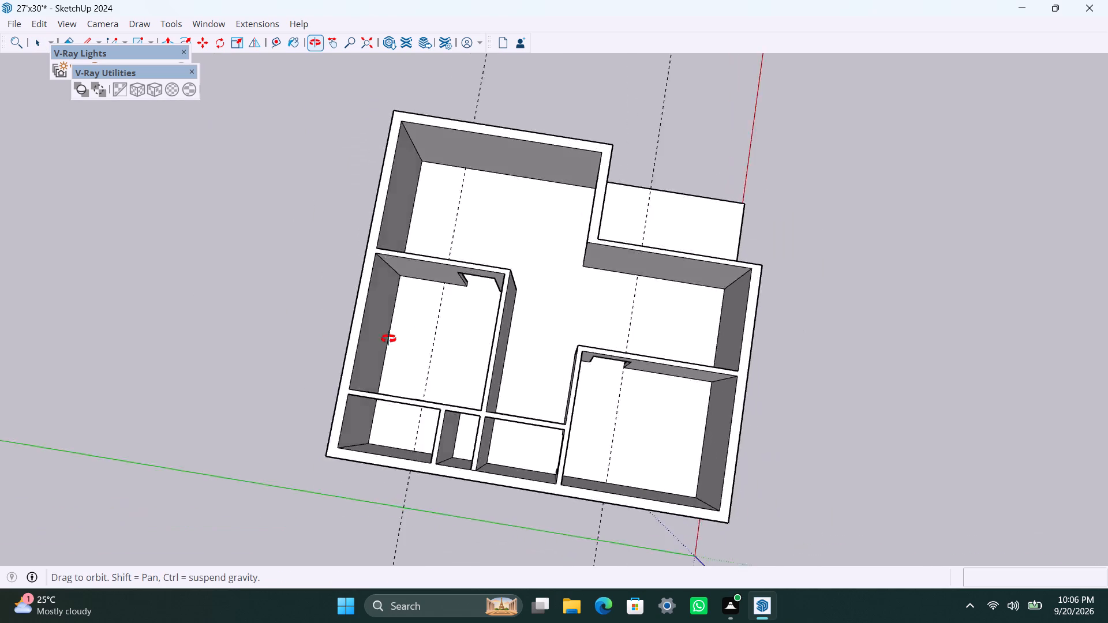
pyautogui.moveTo(388, 339); pyautogui.dragTo(167, 322, button='middle')
pyautogui.scroll(2, 652, 332)
pyautogui.moveTo(629, 310); pyautogui.dragTo(575, 294, button='middle')
pyautogui.scroll(-1, 574, 294)
pyautogui.moveTo(574, 294); pyautogui.dragTo(548, 280, button='middle')
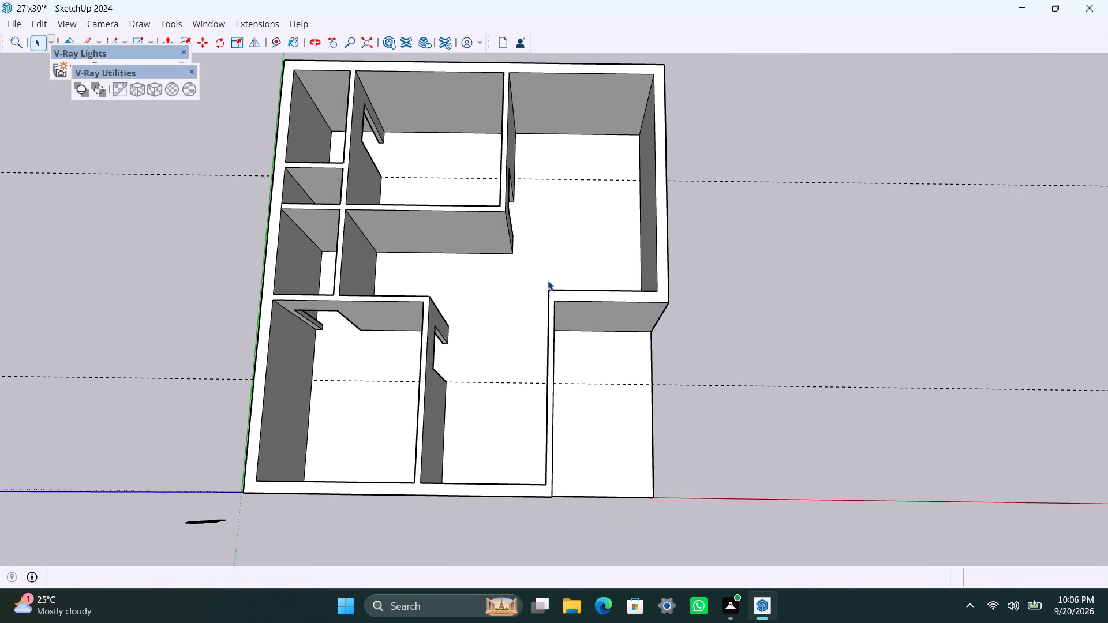
pyautogui.scroll(1, 548, 280)
pyautogui.scroll(-2, 548, 280)
pyautogui.moveTo(539, 284); pyautogui.dragTo(551, 297, button='middle')
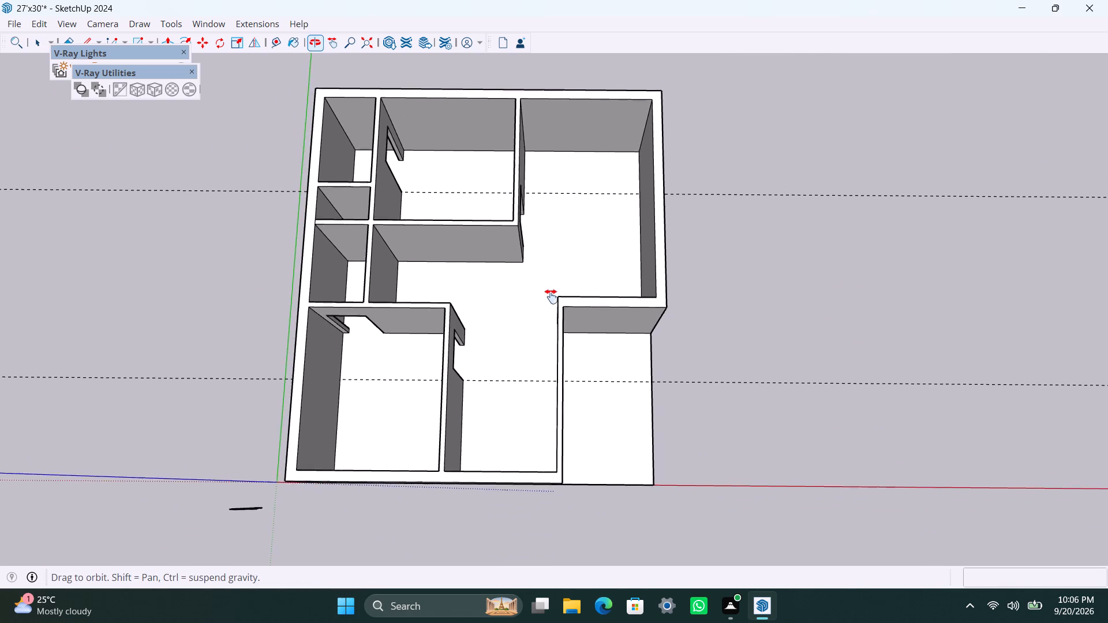
pyautogui.moveTo(551, 297); pyautogui.dragTo(589, 317, button='middle')
pyautogui.scroll(1, 583, 320)
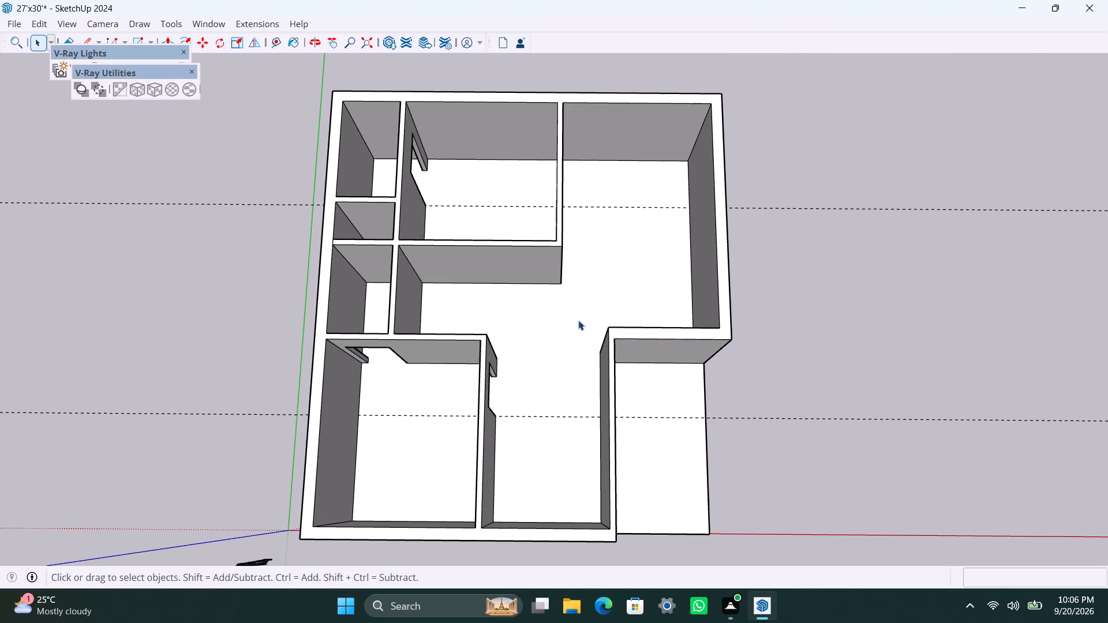
pyautogui.scroll(1, 578, 313)
pyautogui.scroll(-2, 577, 310)
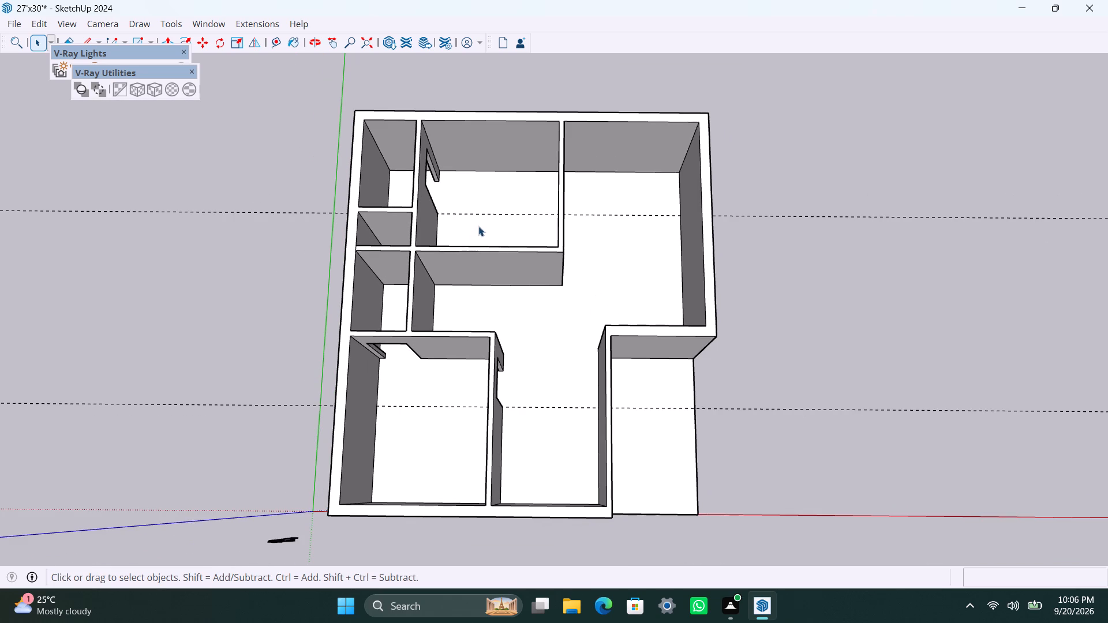
pyautogui.scroll(3, 478, 223)
pyautogui.scroll(-3, 481, 206)
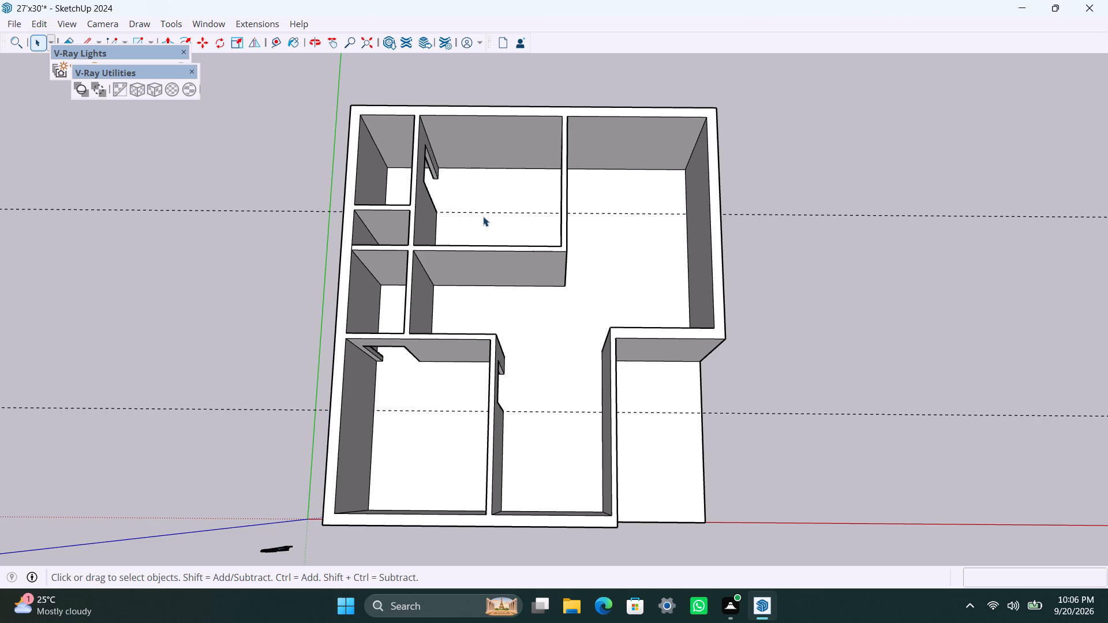
# Delete all guides from the model and save it.
pyautogui.scroll(3, 484, 216)
pyautogui.click(38, 19)
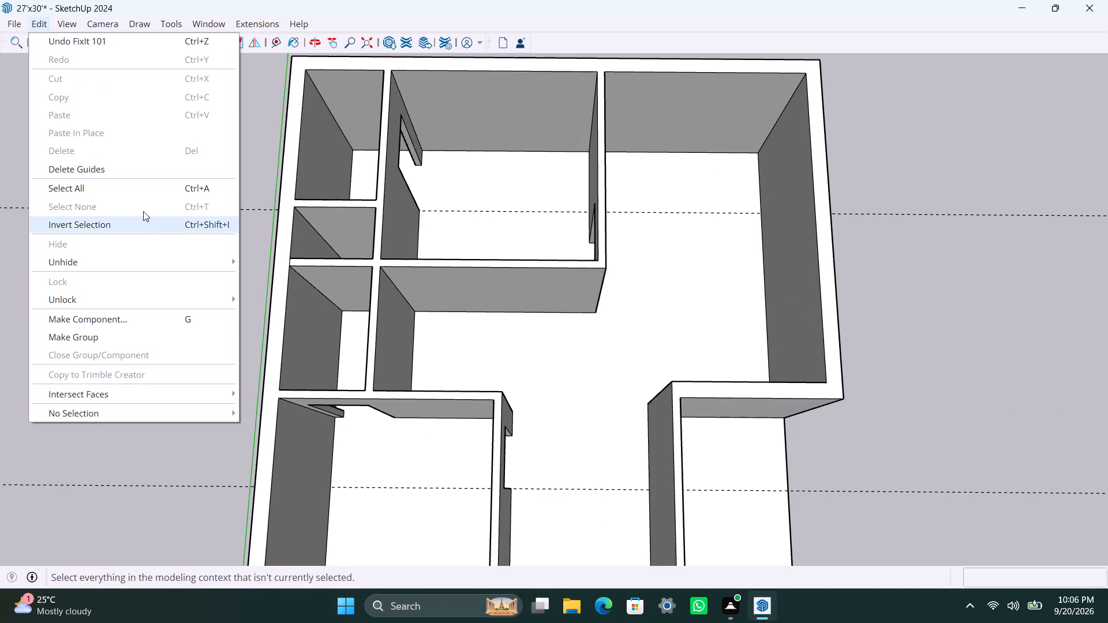
pyautogui.click(141, 166)
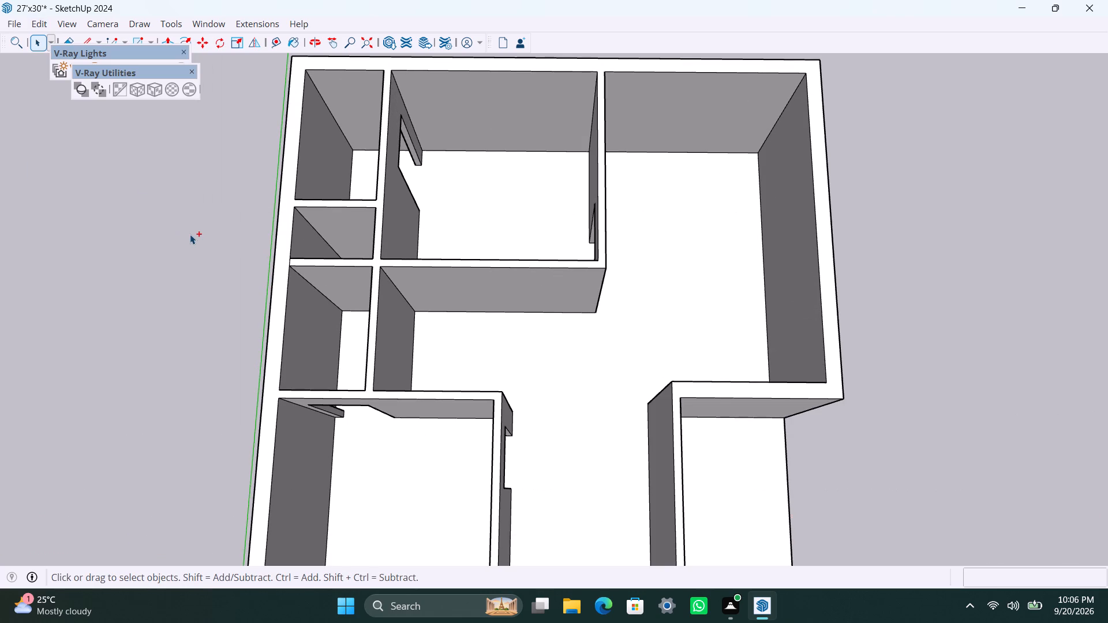
pyautogui.hotkey('ctrl', 's')
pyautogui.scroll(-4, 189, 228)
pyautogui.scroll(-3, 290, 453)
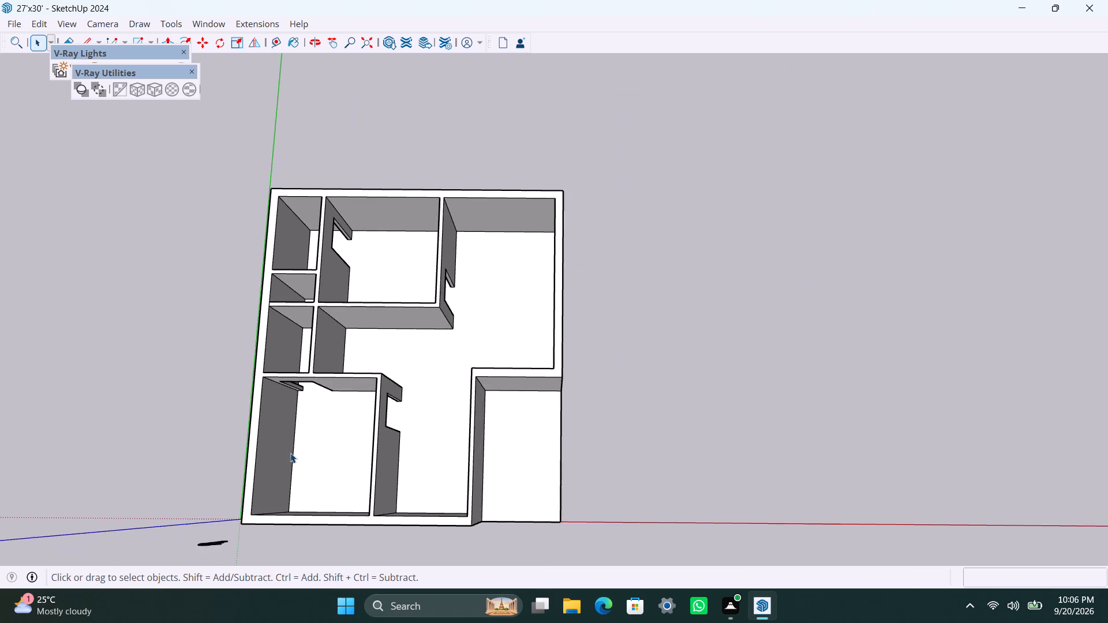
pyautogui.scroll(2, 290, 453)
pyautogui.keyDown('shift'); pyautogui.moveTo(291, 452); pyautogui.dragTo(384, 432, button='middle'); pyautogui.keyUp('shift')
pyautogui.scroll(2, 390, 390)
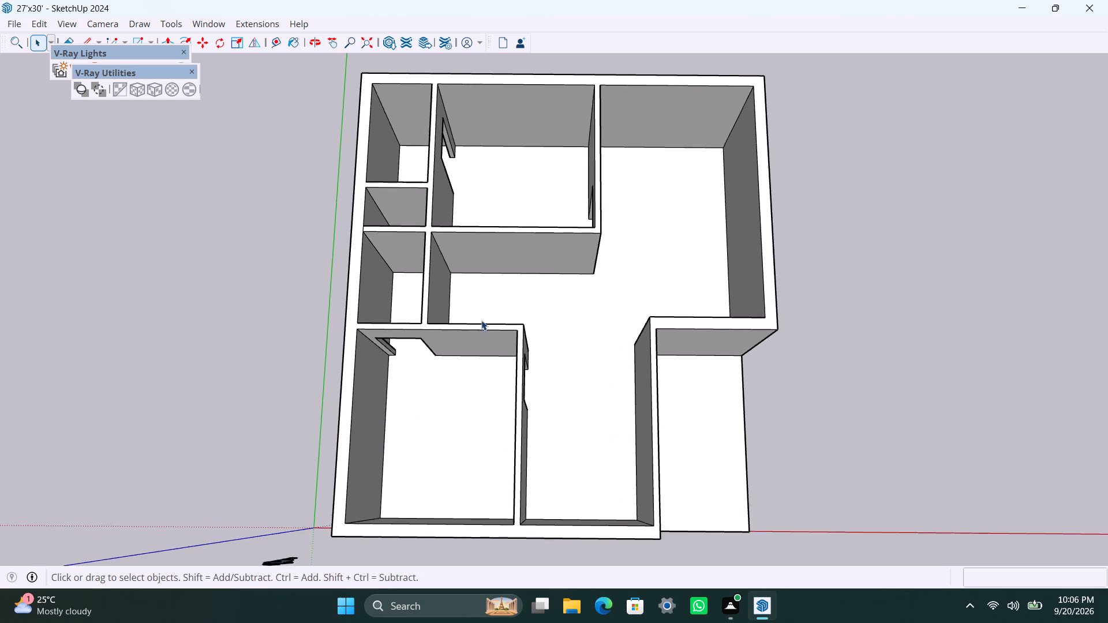
# Examine the building from several sides and above, checking the rooms, partitions and door openings, ending at the room beside the porch slab.
pyautogui.moveTo(482, 318); pyautogui.dragTo(351, 474, button='middle')
pyautogui.scroll(3, 560, 225)
pyautogui.moveTo(556, 252); pyautogui.dragTo(545, 0, button='middle')
pyautogui.scroll(-5, 535, 362)
pyautogui.moveTo(553, 382); pyautogui.dragTo(493, 305, button='middle')
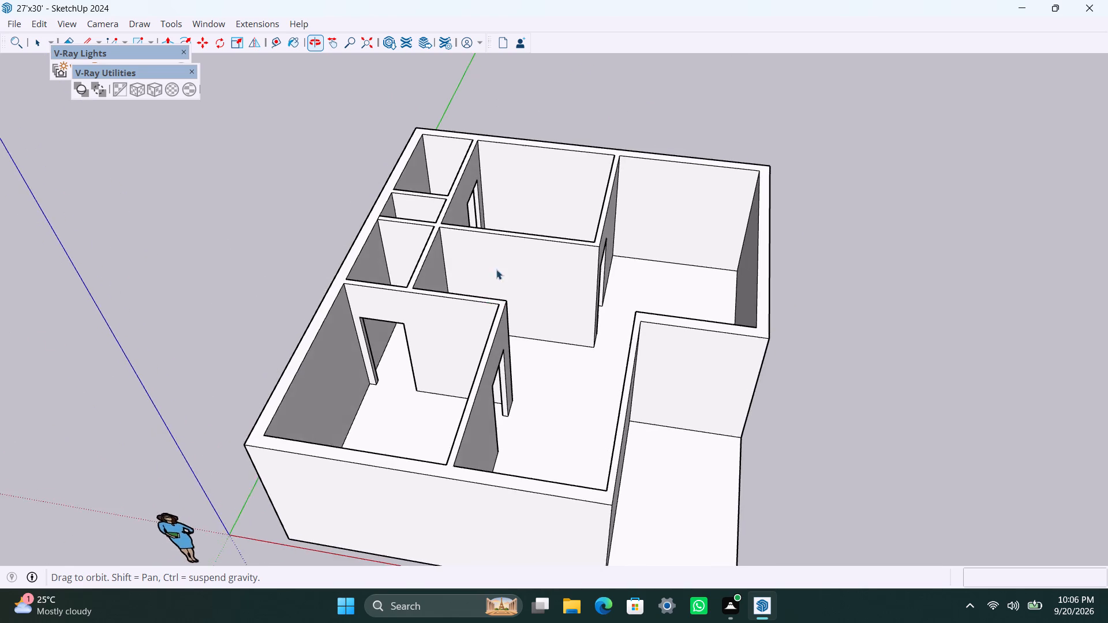
pyautogui.scroll(3, 502, 246)
pyautogui.scroll(-4, 510, 211)
pyautogui.moveTo(576, 212); pyautogui.dragTo(502, 250, button='middle')
pyautogui.scroll(2, 659, 203)
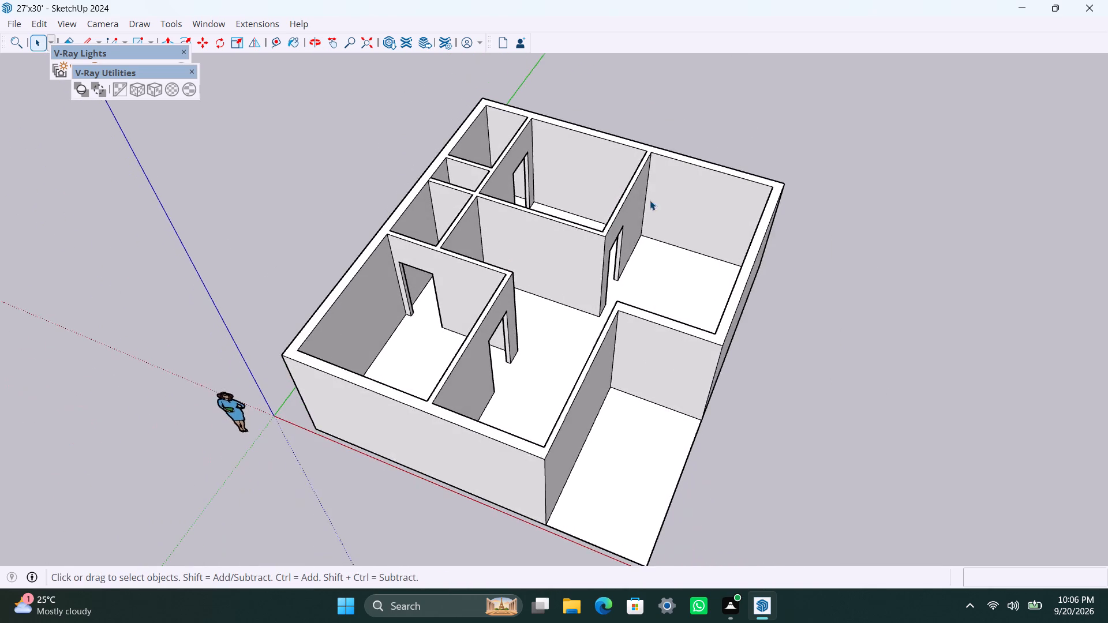
pyautogui.scroll(5, 650, 200)
pyautogui.scroll(-4, 642, 288)
pyautogui.moveTo(620, 353); pyautogui.dragTo(701, 356, button='middle')
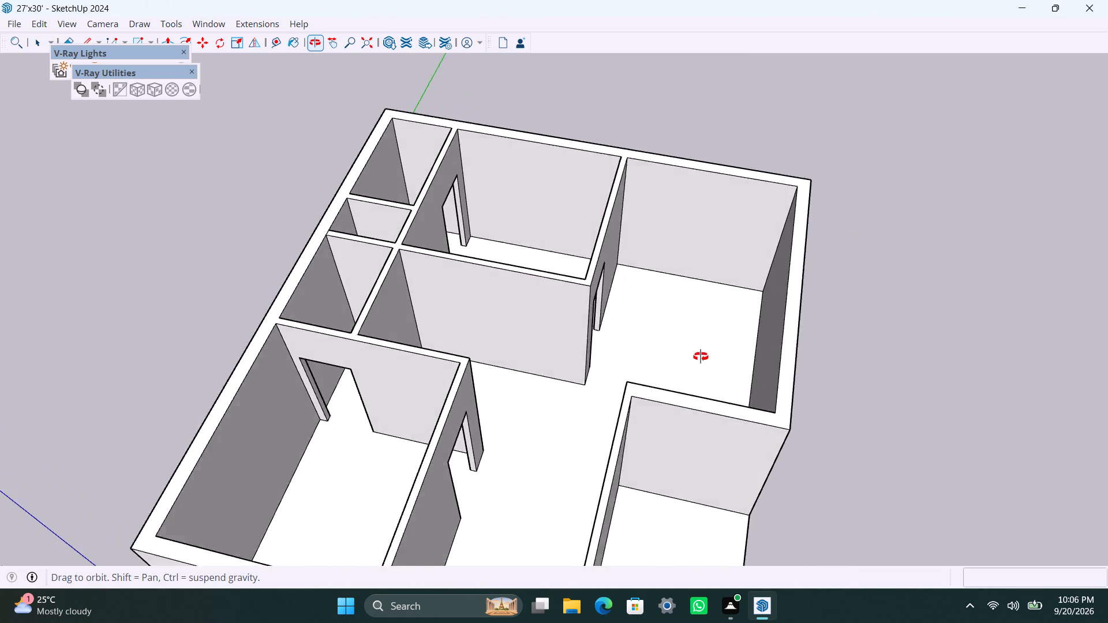
pyautogui.moveTo(701, 356); pyautogui.dragTo(742, 345, button='middle')
pyautogui.scroll(-2, 689, 317)
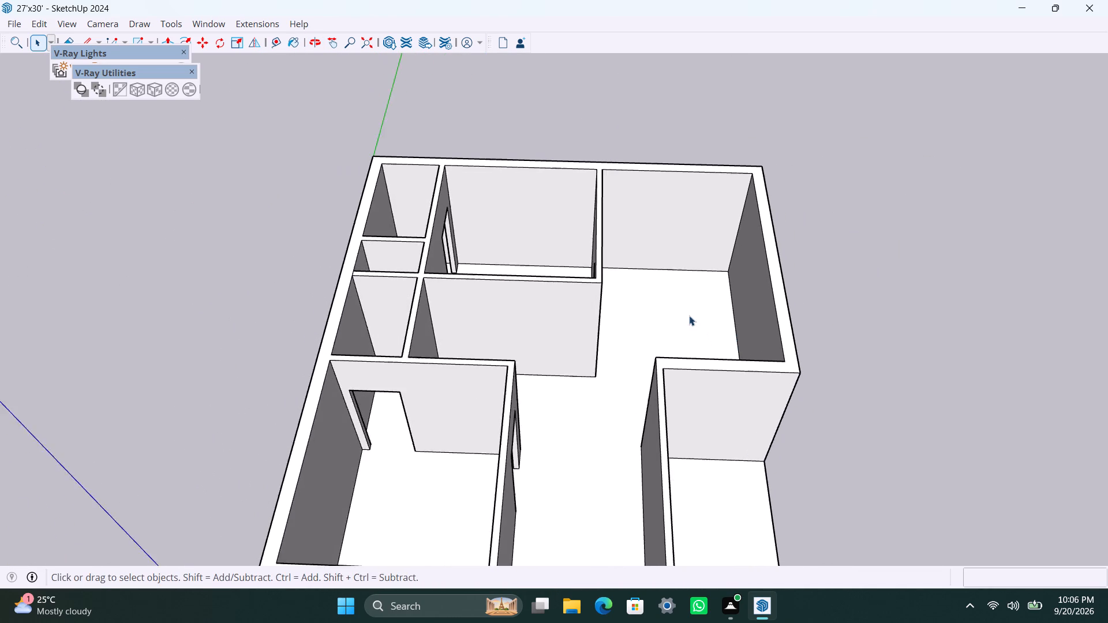
pyautogui.scroll(-1, 689, 316)
pyautogui.moveTo(684, 311); pyautogui.dragTo(57, 444, button='middle')
pyautogui.scroll(3, 415, 276)
pyautogui.moveTo(528, 323); pyautogui.dragTo(344, 225, button='middle')
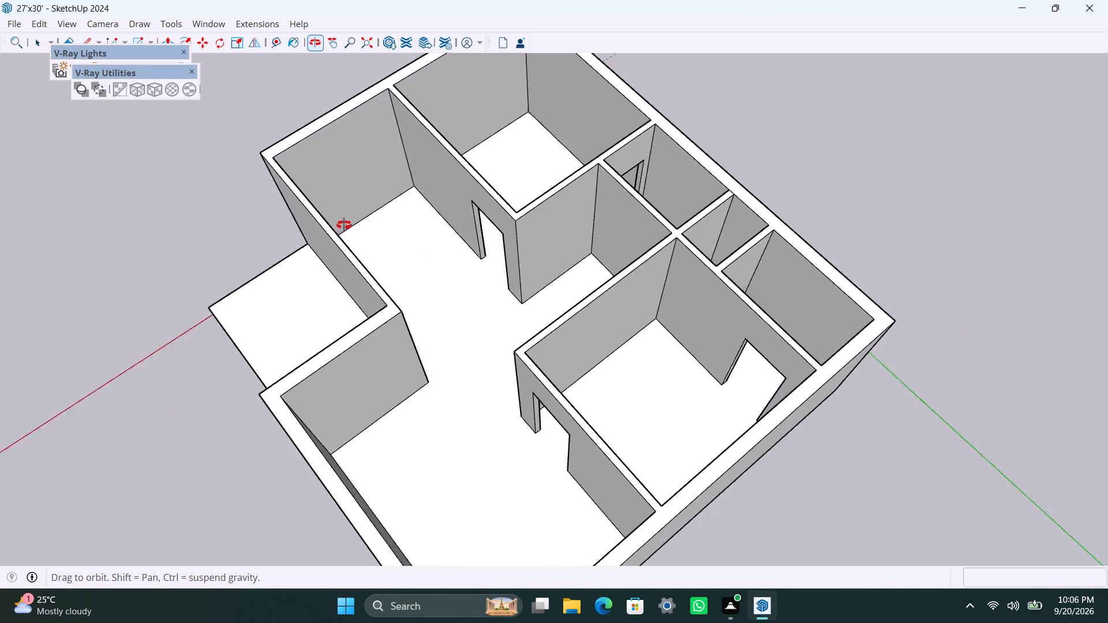
pyautogui.moveTo(344, 225); pyautogui.dragTo(339, 216, button='middle')
pyautogui.scroll(-3, 369, 198)
pyautogui.keyDown('shift'); pyautogui.moveTo(457, 201); pyautogui.dragTo(497, 315, button='middle'); pyautogui.keyUp('shift')
pyautogui.scroll(2, 433, 282)
pyautogui.moveTo(458, 328); pyautogui.dragTo(369, 320, button='middle')
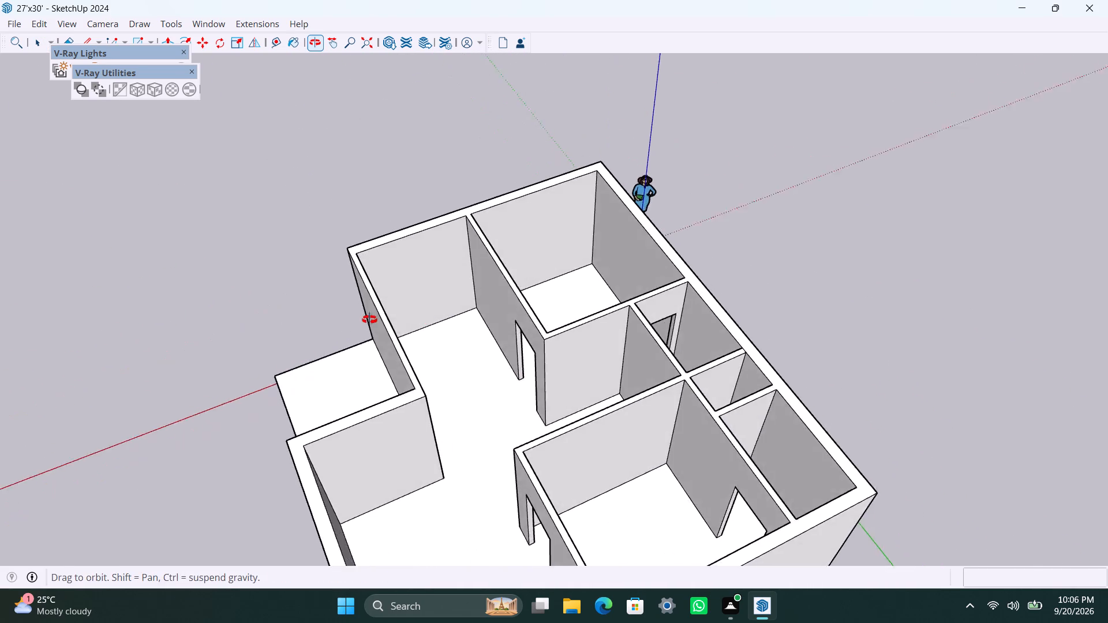
pyautogui.moveTo(369, 320); pyautogui.dragTo(368, 320, button='middle')
pyautogui.scroll(3, 391, 298)
pyautogui.moveTo(432, 291); pyautogui.dragTo(432, 292, button='middle')
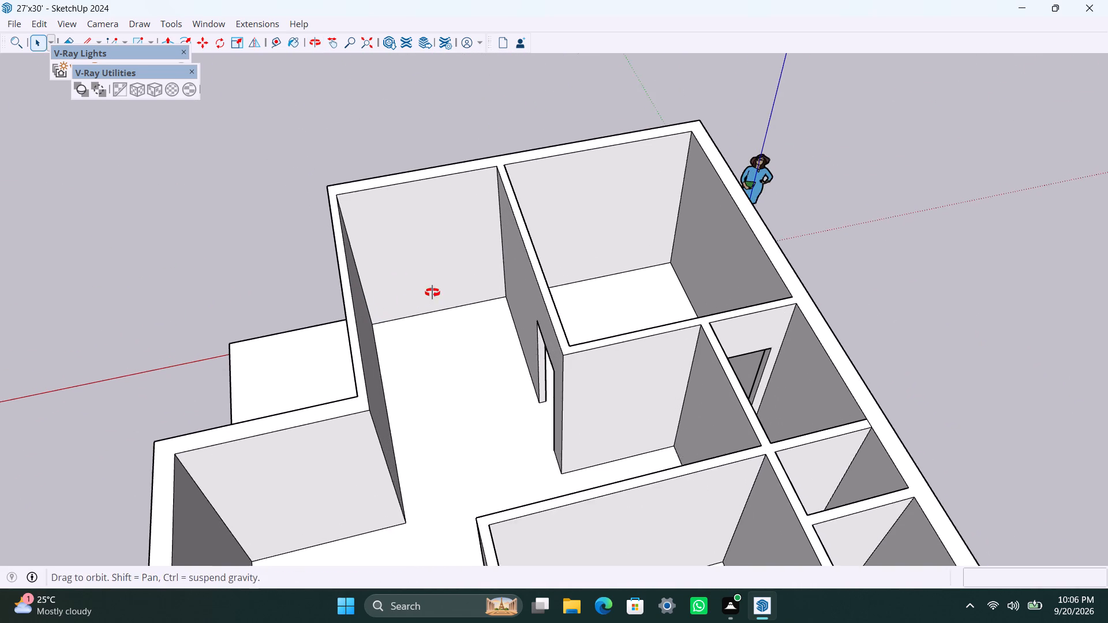
pyautogui.moveTo(432, 292); pyautogui.dragTo(421, 298, button='middle')
pyautogui.scroll(4, 454, 299)
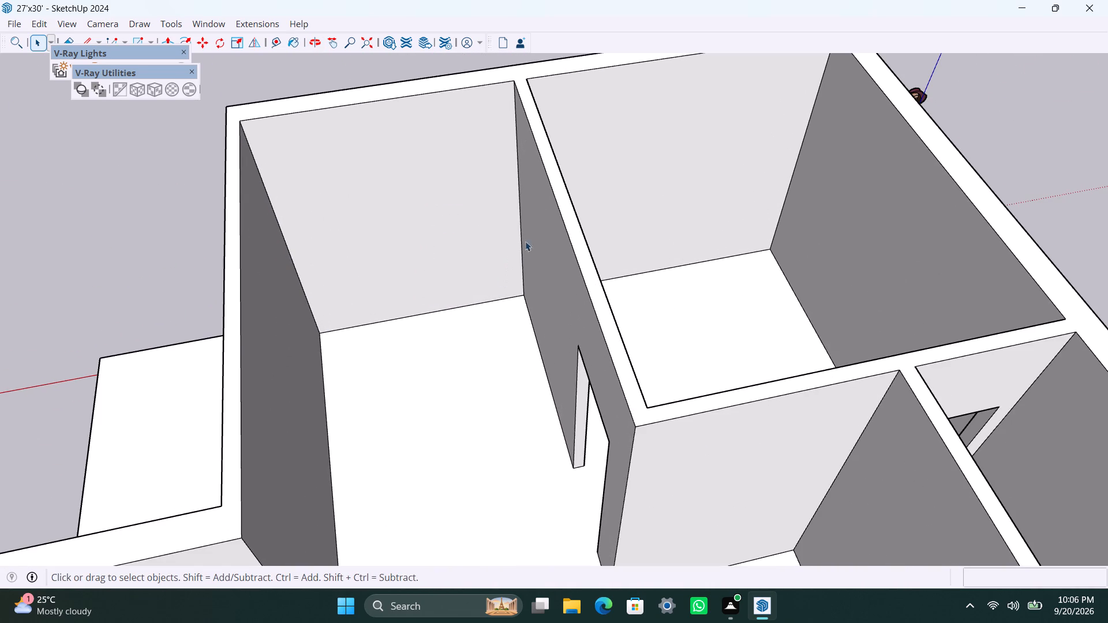
# Open the building group for editing and copy the room's vertical corner edge 6'6" along the outer wall beside the porch slab.
pyautogui.click(524, 250)
pyautogui.tripleClick(524, 252)
pyautogui.doubleClick(523, 254)
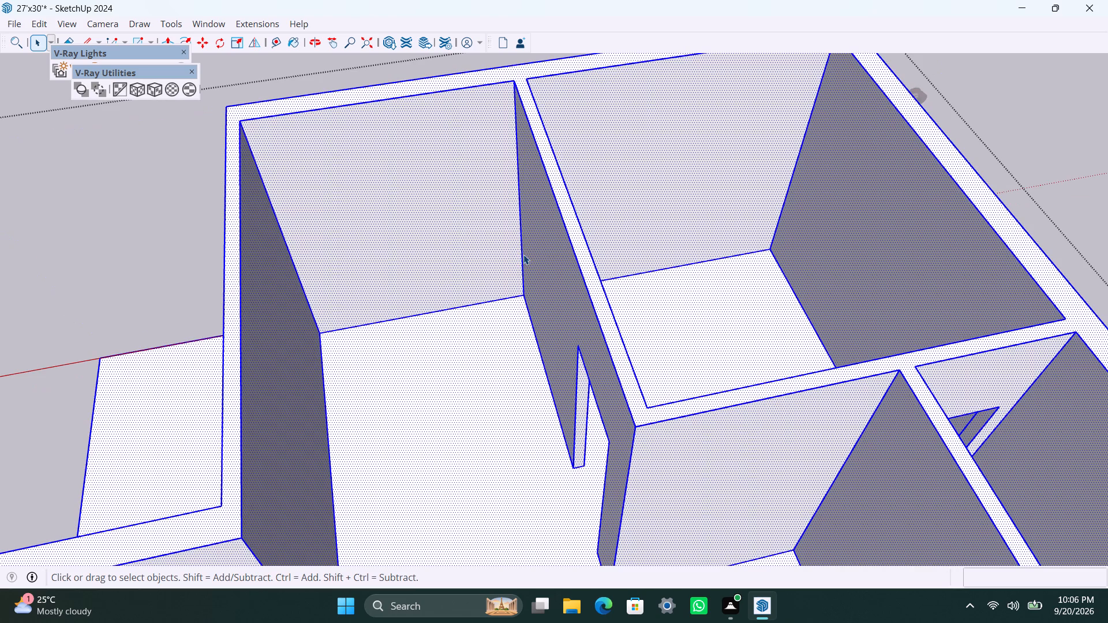
pyautogui.click(522, 257)
pyautogui.click(523, 269)
pyautogui.scroll(2, 513, 298)
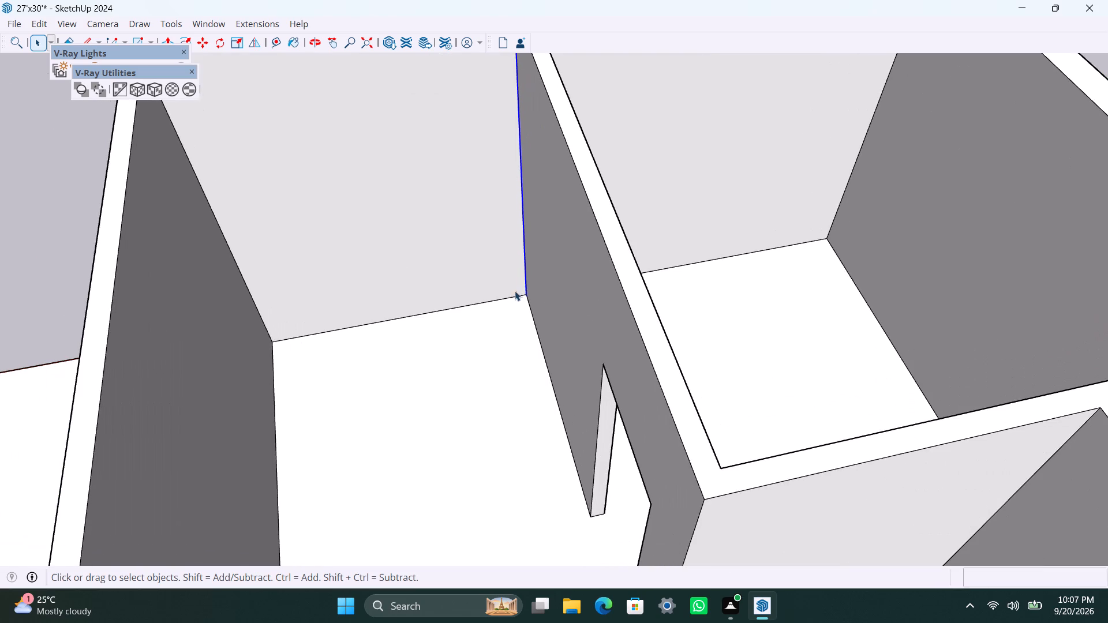
pyautogui.scroll(-2, 531, 286)
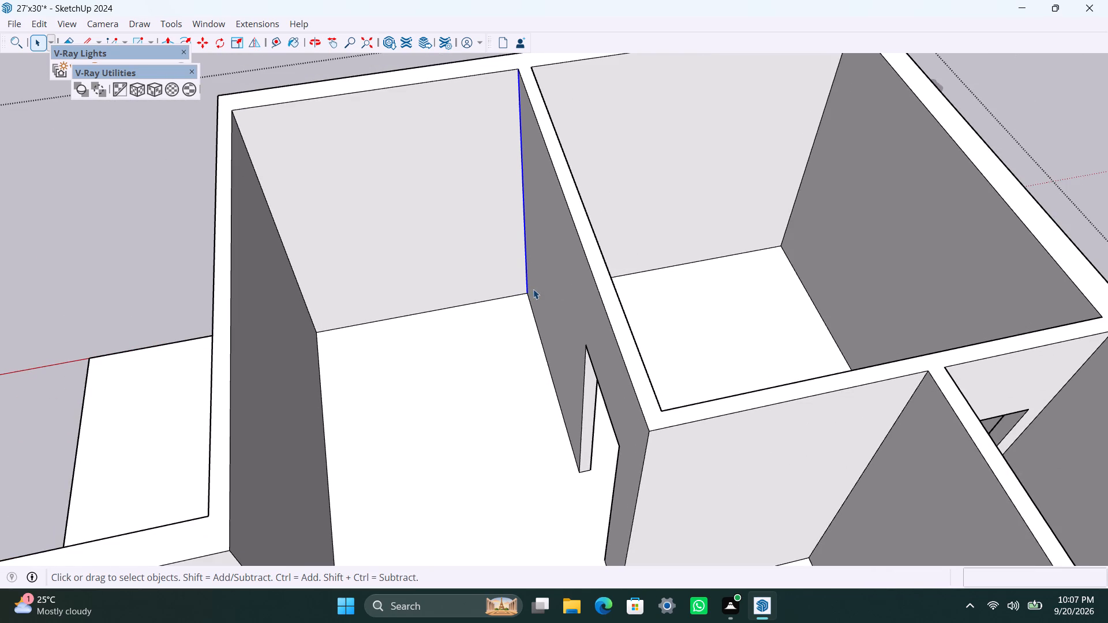
pyautogui.scroll(-7, 195, 429)
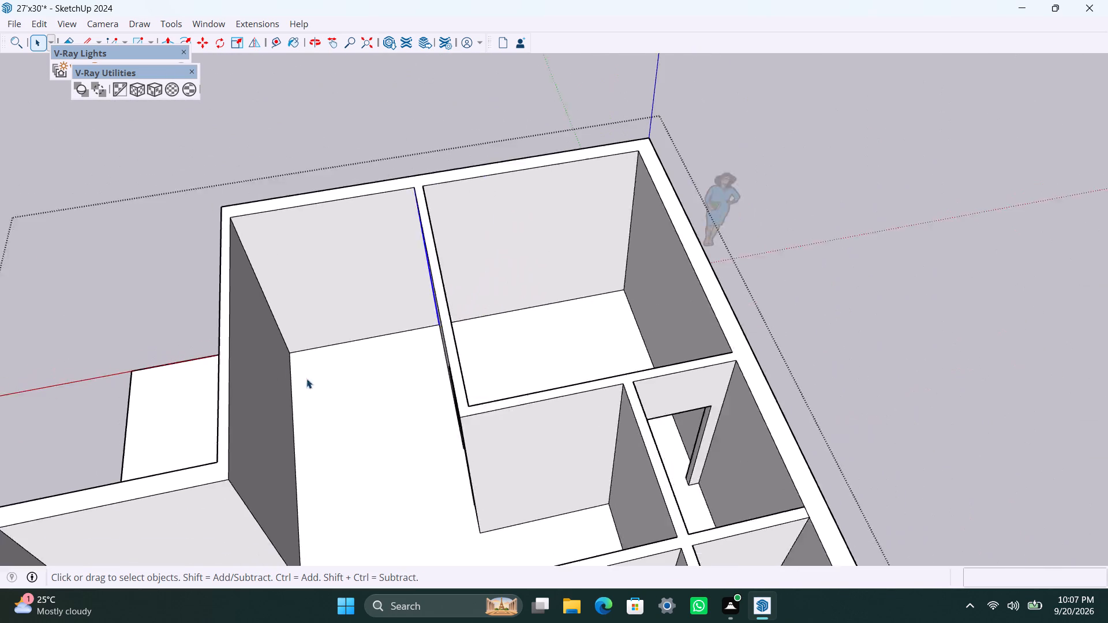
pyautogui.keyDown('shift'); pyautogui.moveTo(384, 390); pyautogui.dragTo(523, 338, button='middle'); pyautogui.keyUp('shift')
pyautogui.scroll(1, 525, 314)
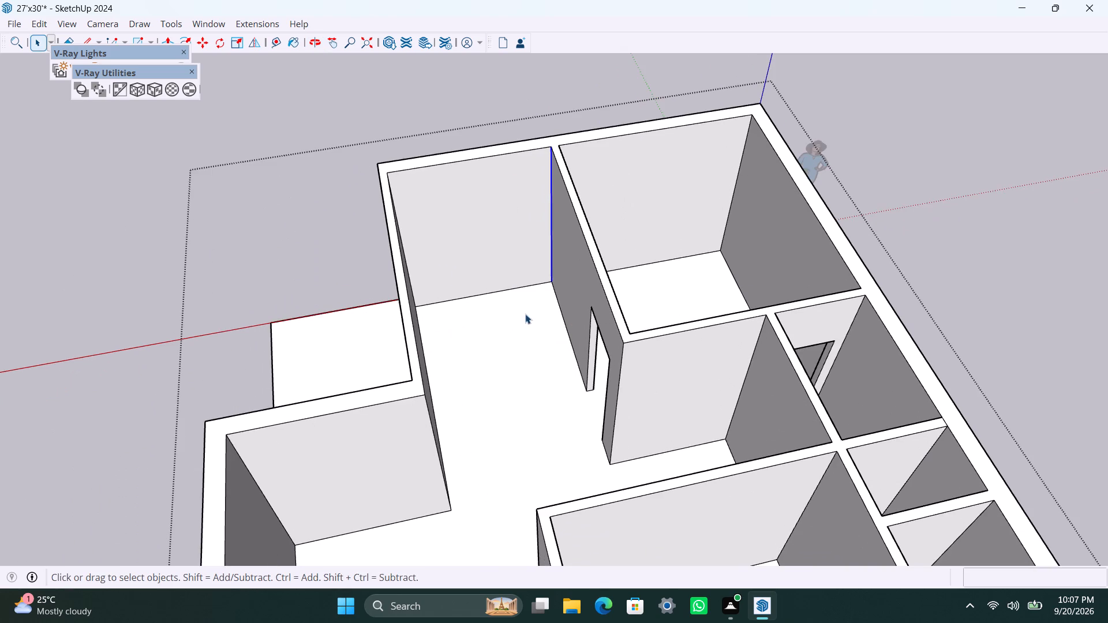
pyautogui.moveTo(525, 314); pyautogui.dragTo(377, 342, button='middle')
pyautogui.scroll(2, 417, 259)
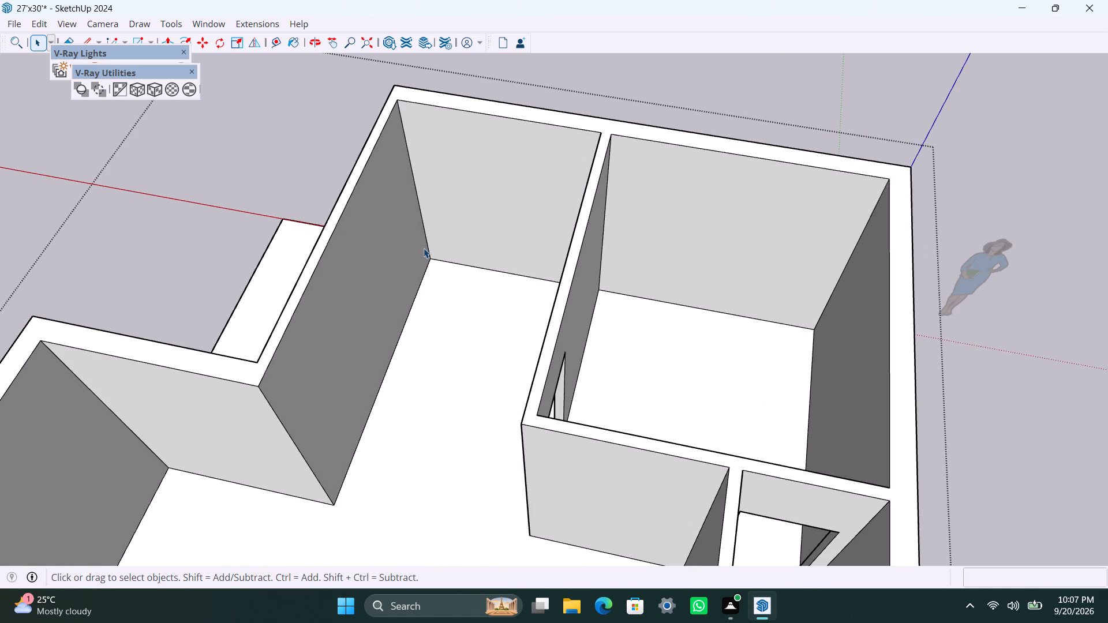
pyautogui.click(428, 242)
pyautogui.press('m')
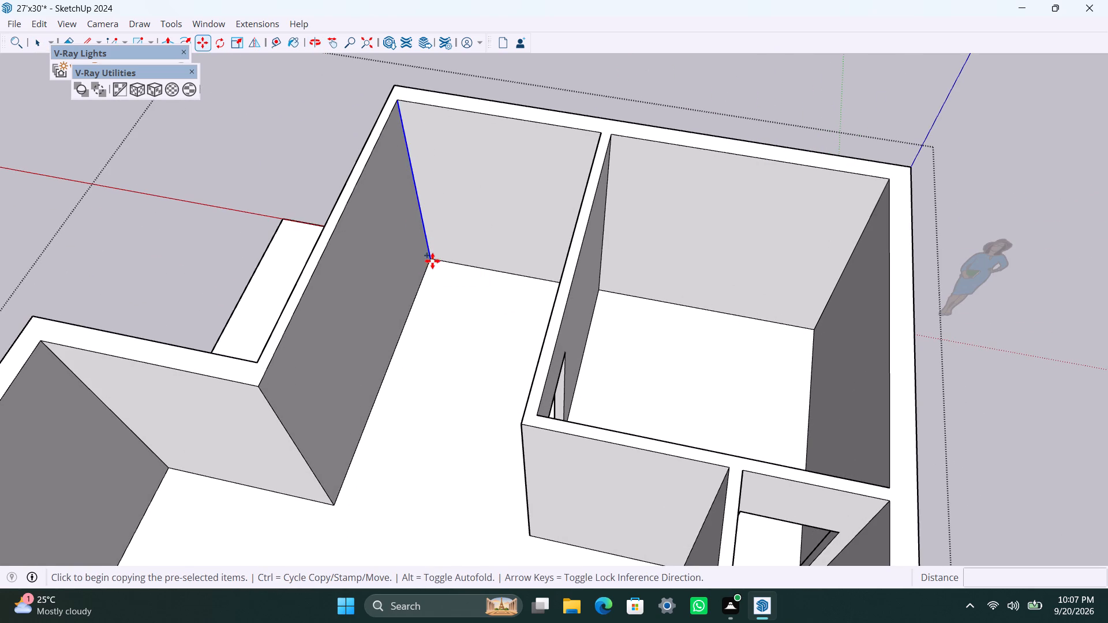
pyautogui.click(433, 261)
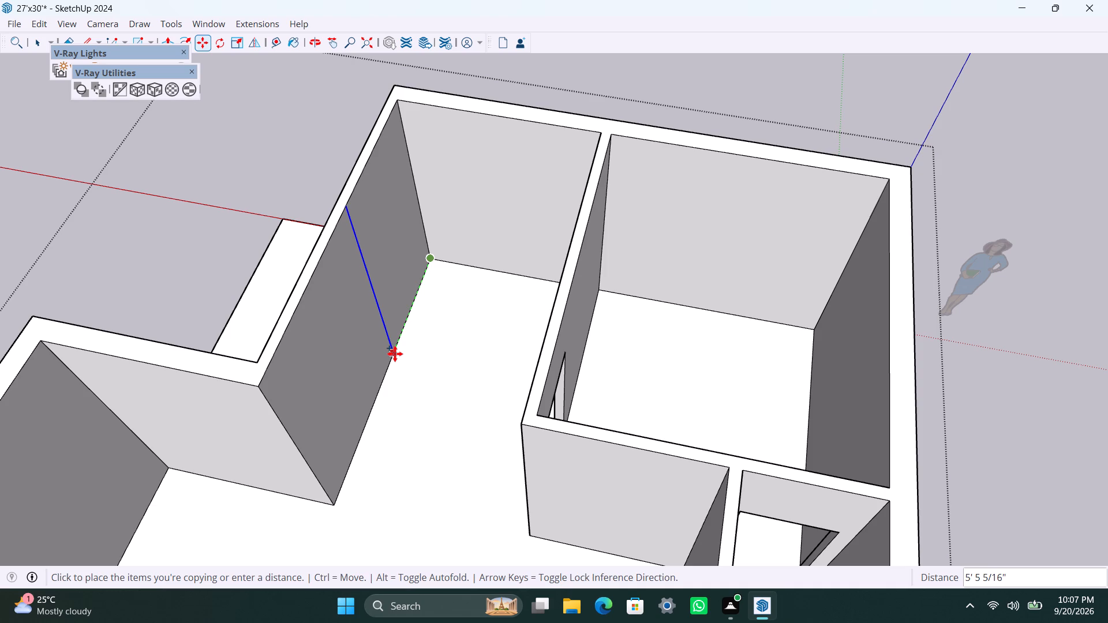
pyautogui.write('6\'6"')
pyautogui.press('Return')
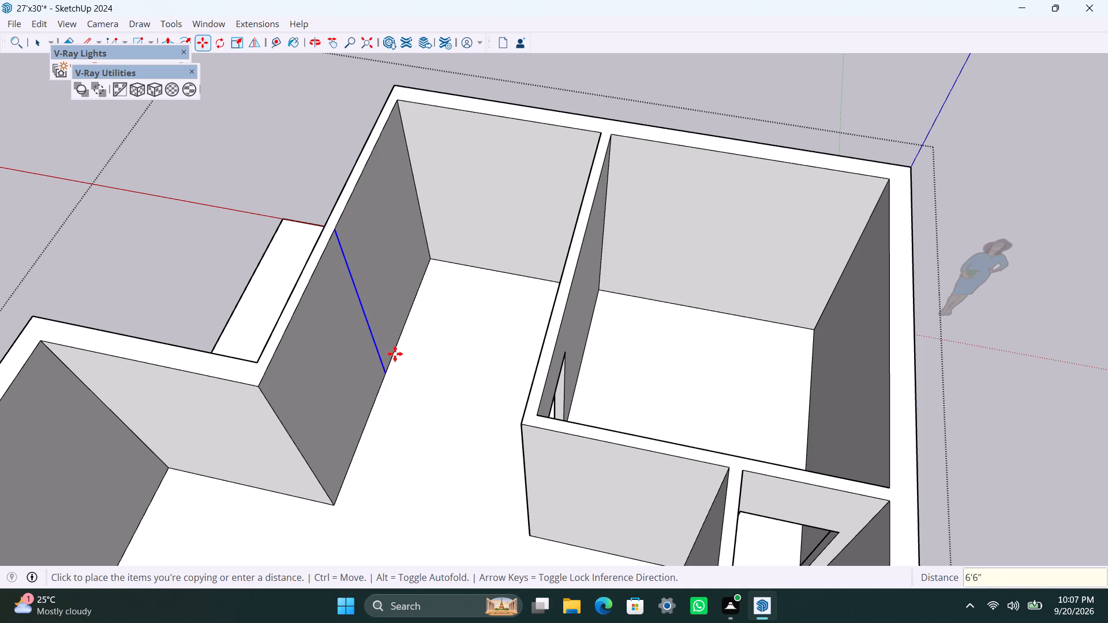
# Copy the new vertical edge 4.5" further along the same wall to mark the partition's thickness.
pyautogui.click(388, 367)
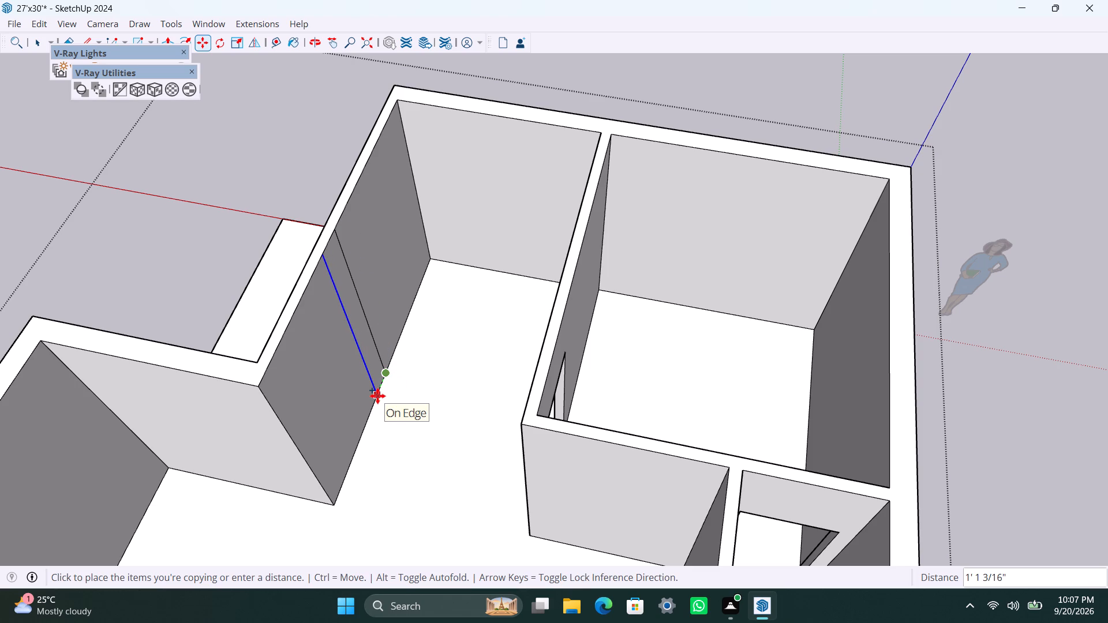
pyautogui.write('4.5"')
pyautogui.press('Return')
pyautogui.press('space')
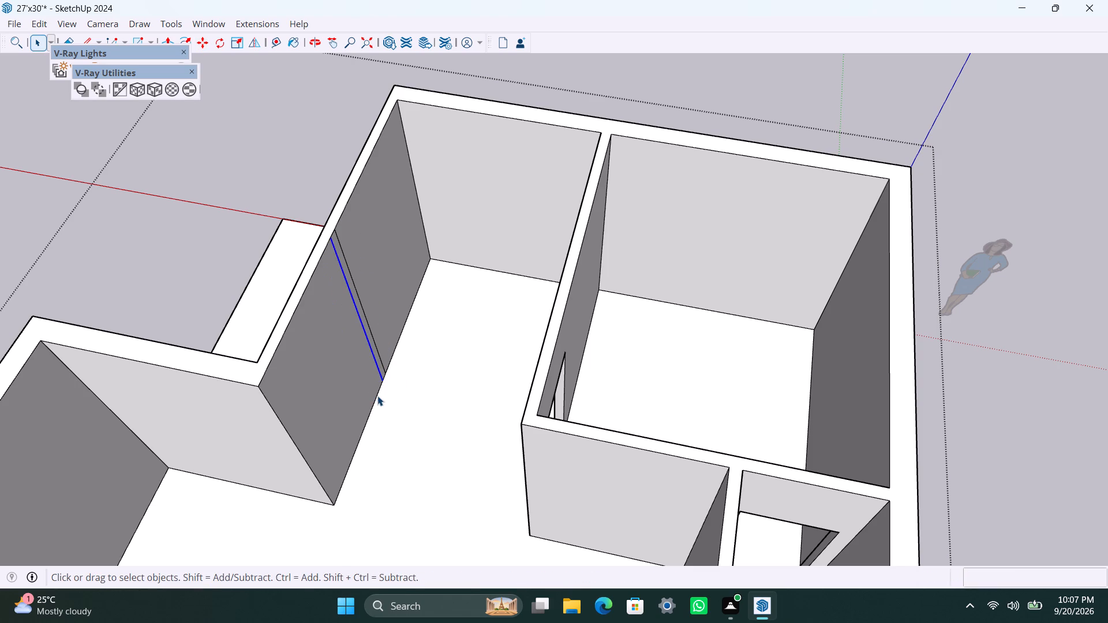
# Push/Pull the 4.5" wall strip out about 2'4" into the room to start a partition.
pyautogui.scroll(3, 384, 374)
pyautogui.moveTo(391, 377); pyautogui.dragTo(279, 376, button='middle')
pyautogui.scroll(3, 354, 306)
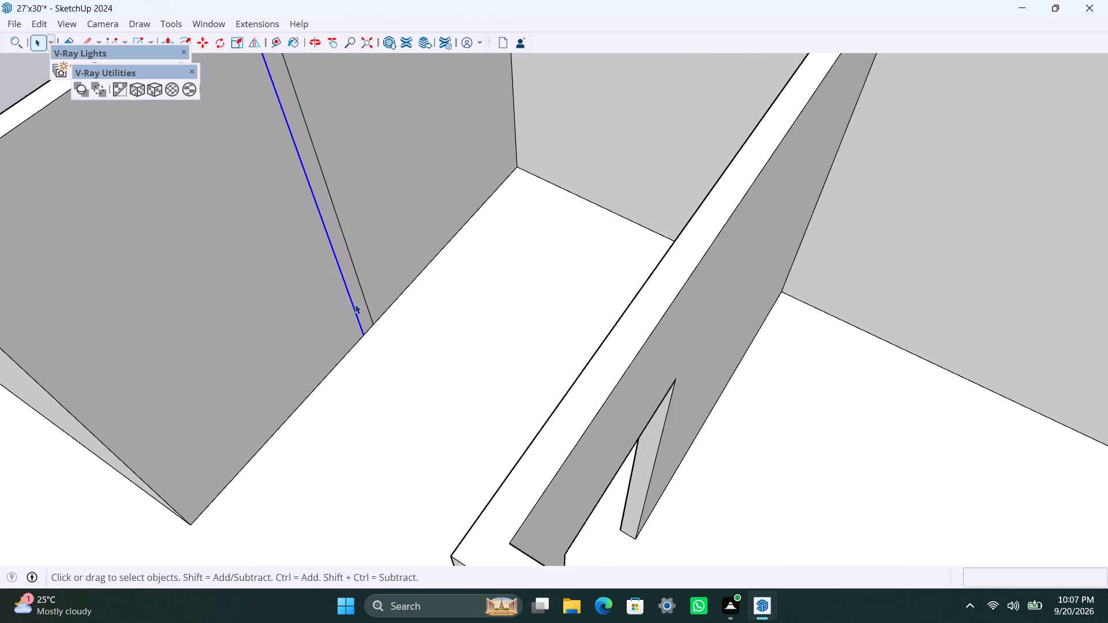
pyautogui.scroll(1, 355, 304)
pyautogui.click(355, 289)
pyautogui.press('p')
pyautogui.moveTo(355, 289); pyautogui.dragTo(426, 336)
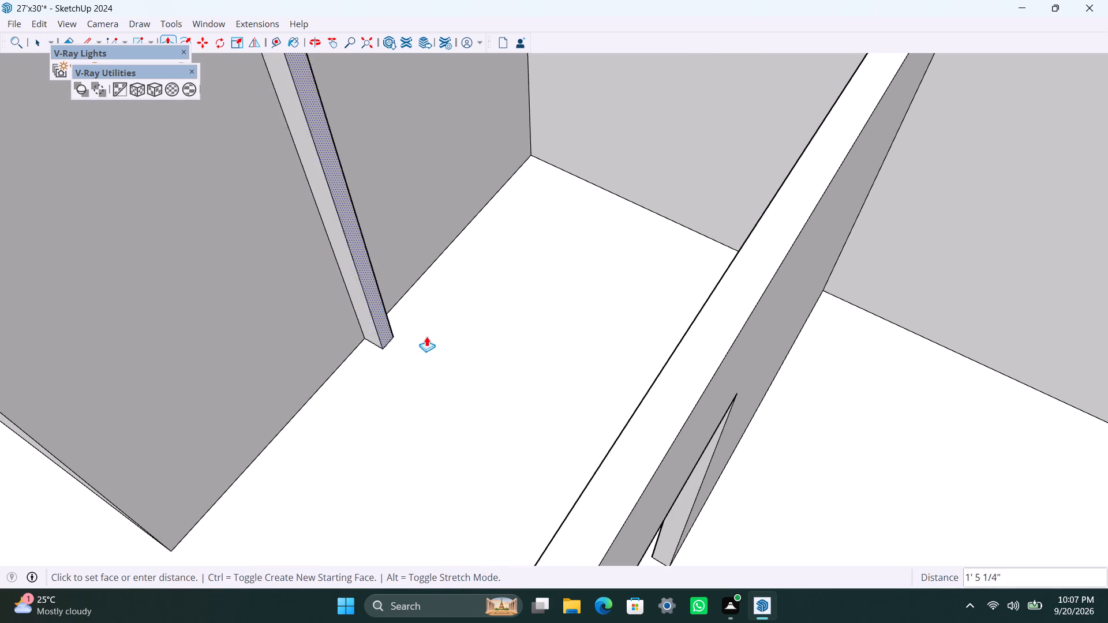
pyautogui.moveTo(426, 336); pyautogui.dragTo(439, 349)
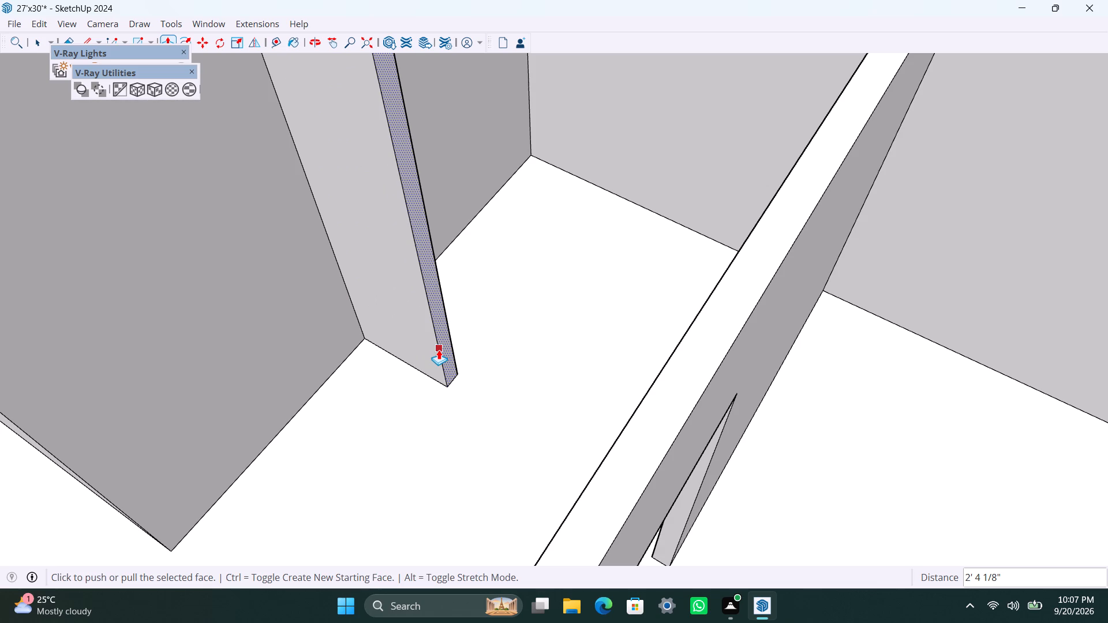
pyautogui.press('space')
# Place a guide on the floor 3' from the base of the facing wall that has the door opening.
pyautogui.scroll(-2, 454, 385)
pyautogui.moveTo(456, 406); pyautogui.dragTo(635, 459, button='middle')
pyautogui.scroll(1, 747, 392)
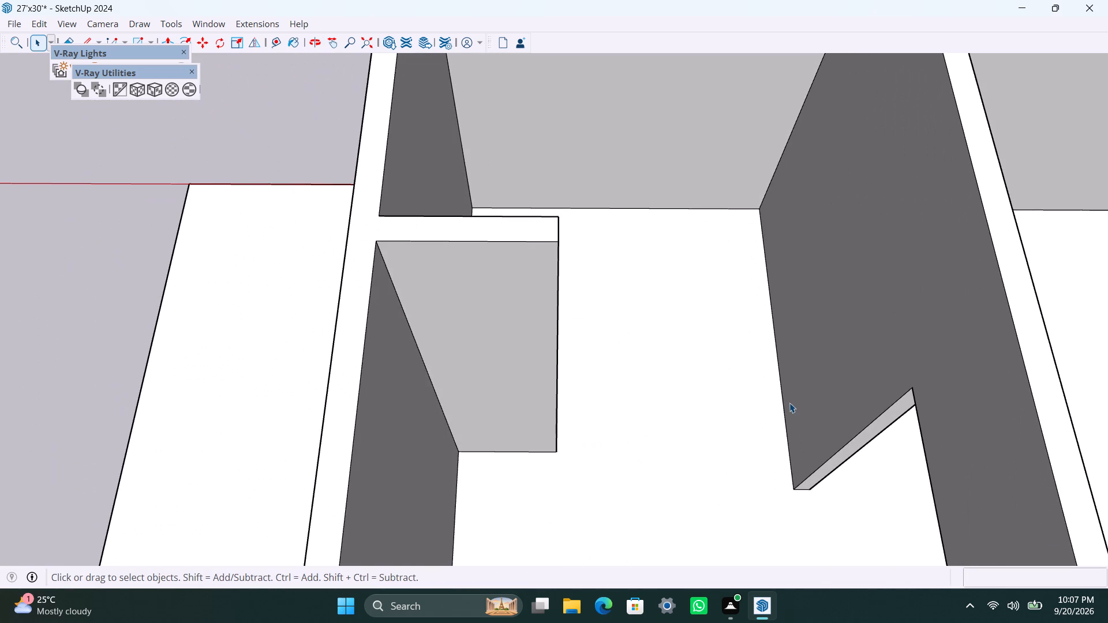
pyautogui.press('t')
pyautogui.click(787, 408)
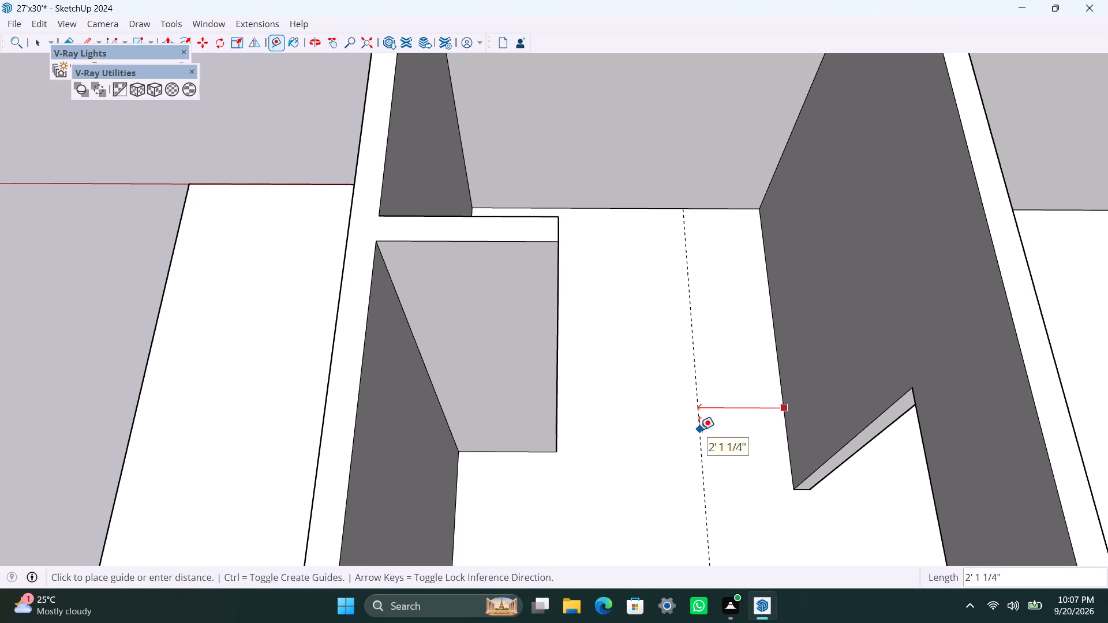
pyautogui.write("3'")
pyautogui.press('Return')
pyautogui.press('space')
# Extend the end face of the new partition to the 3' guide, leaving a door-width gap.
pyautogui.scroll(-2, 699, 435)
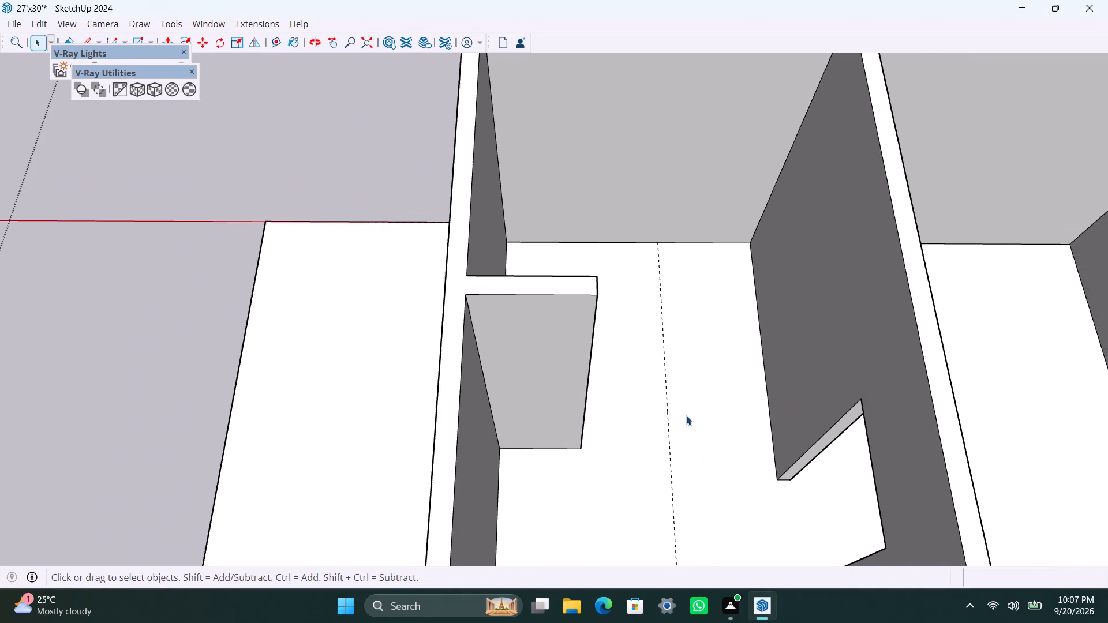
pyautogui.moveTo(694, 420); pyautogui.dragTo(360, 444, button='middle')
pyautogui.scroll(2, 396, 416)
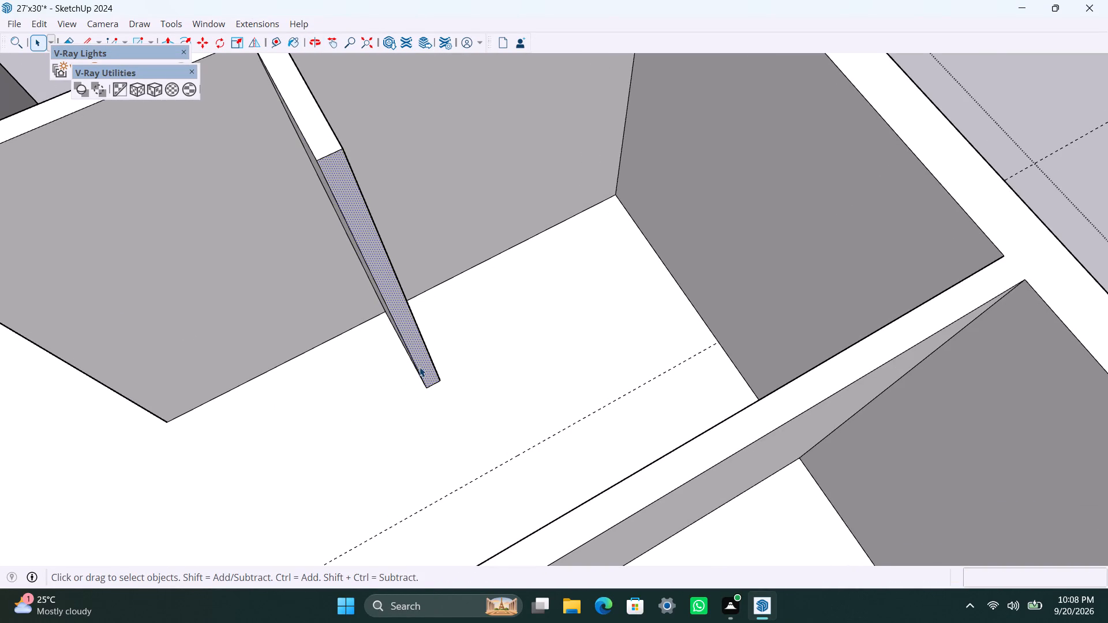
pyautogui.press('p')
pyautogui.moveTo(420, 367); pyautogui.dragTo(464, 490)
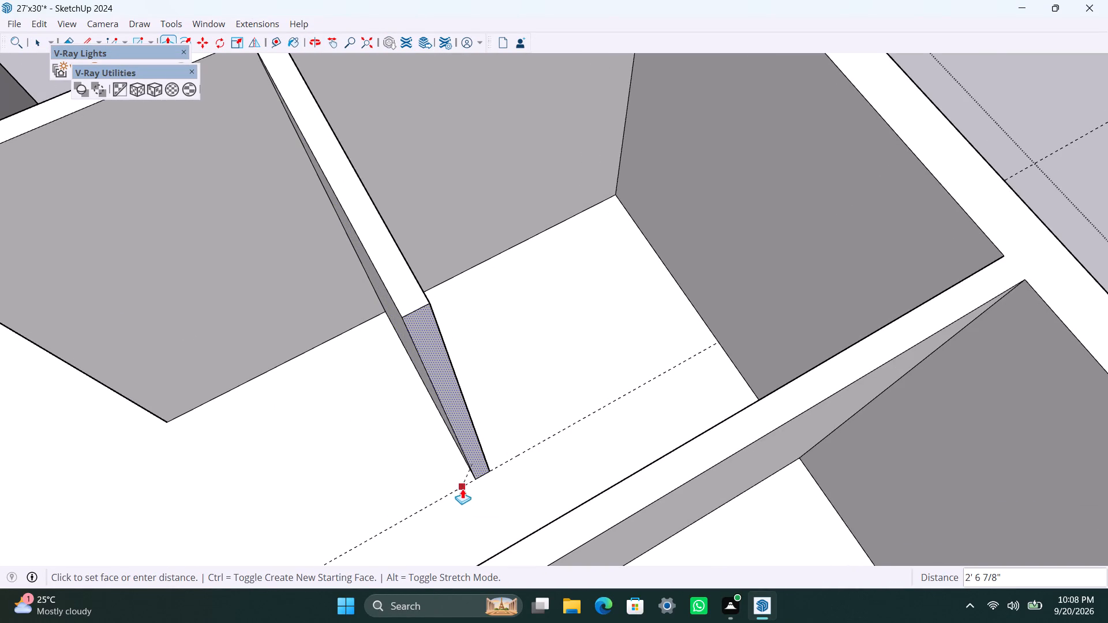
pyautogui.press('space')
# Copy the top edge of the new partition's end face 3' down to mark the door header.
pyautogui.scroll(-6, 446, 464)
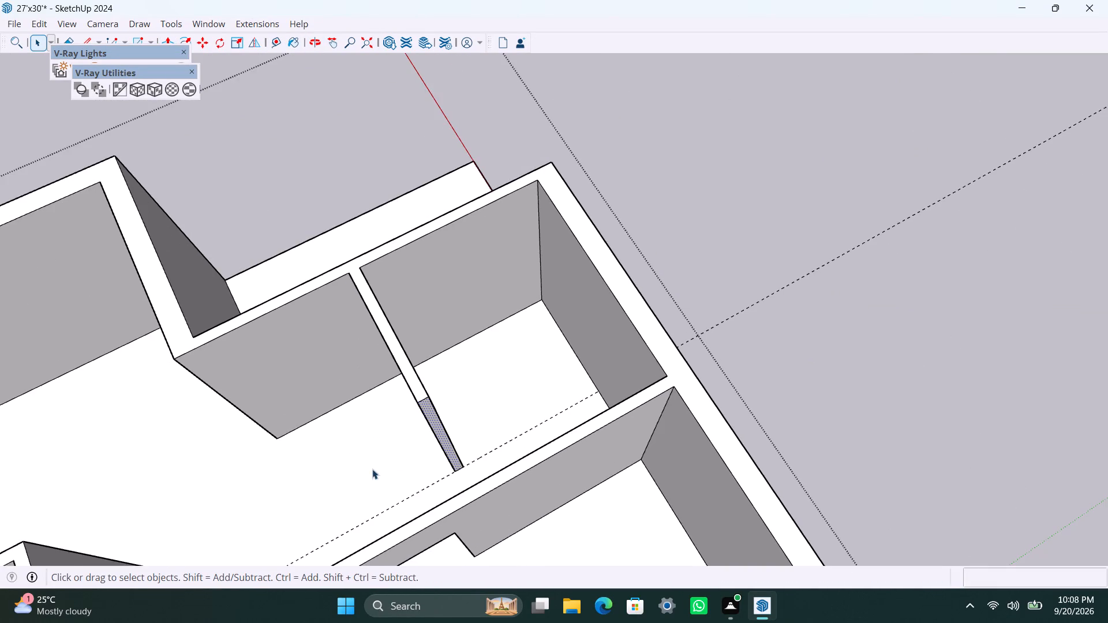
pyautogui.moveTo(365, 475); pyautogui.dragTo(685, 443, button='middle')
pyautogui.scroll(1, 699, 411)
pyautogui.moveTo(701, 411); pyautogui.dragTo(547, 397, button='middle')
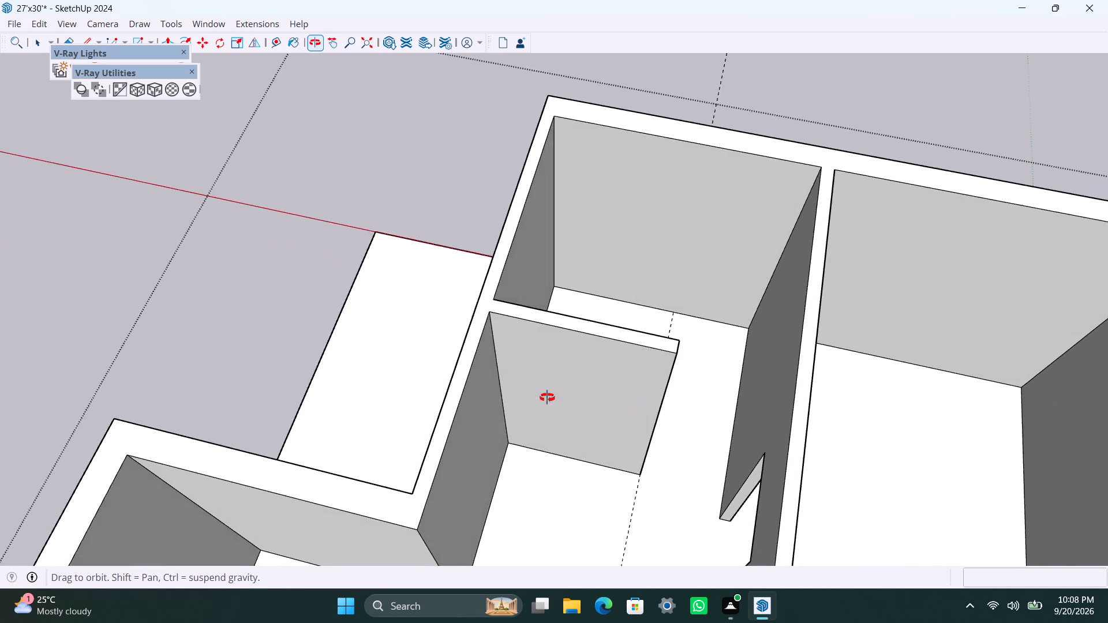
pyautogui.moveTo(547, 397); pyautogui.dragTo(441, 395, button='middle')
pyautogui.scroll(4, 511, 391)
pyautogui.click(530, 342)
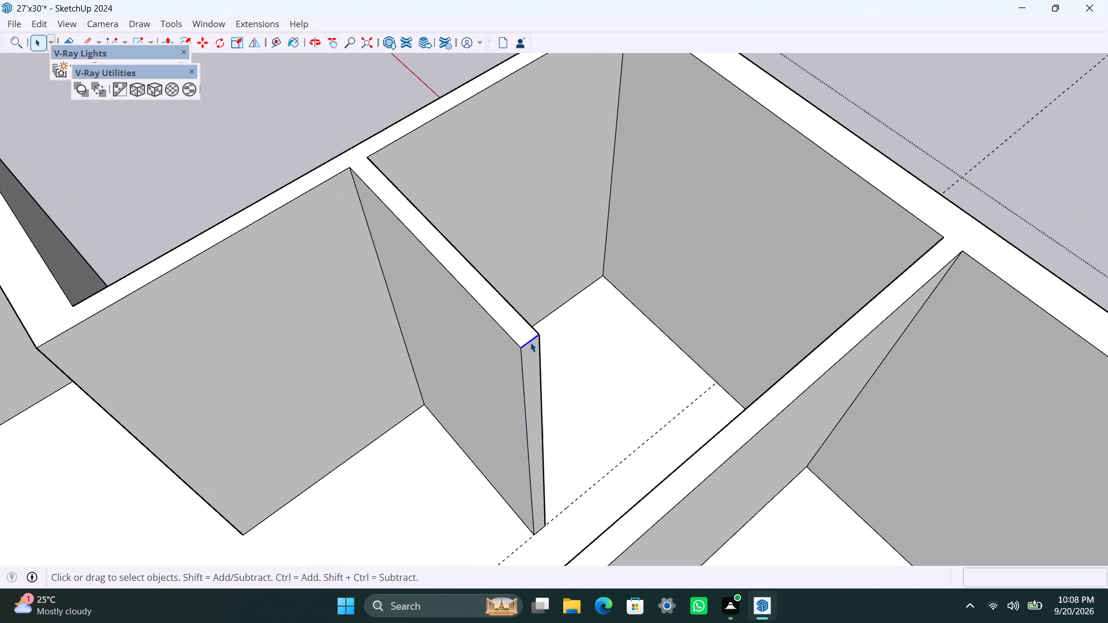
pyautogui.press('m')
pyautogui.moveTo(521, 347); pyautogui.dragTo(521, 355)
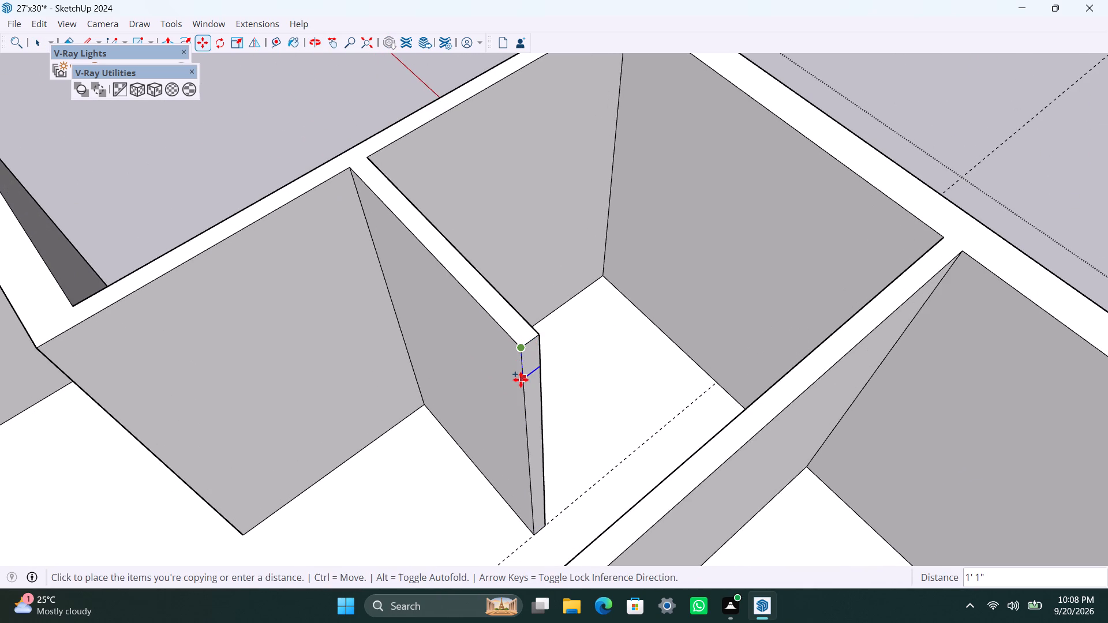
pyautogui.press('3')
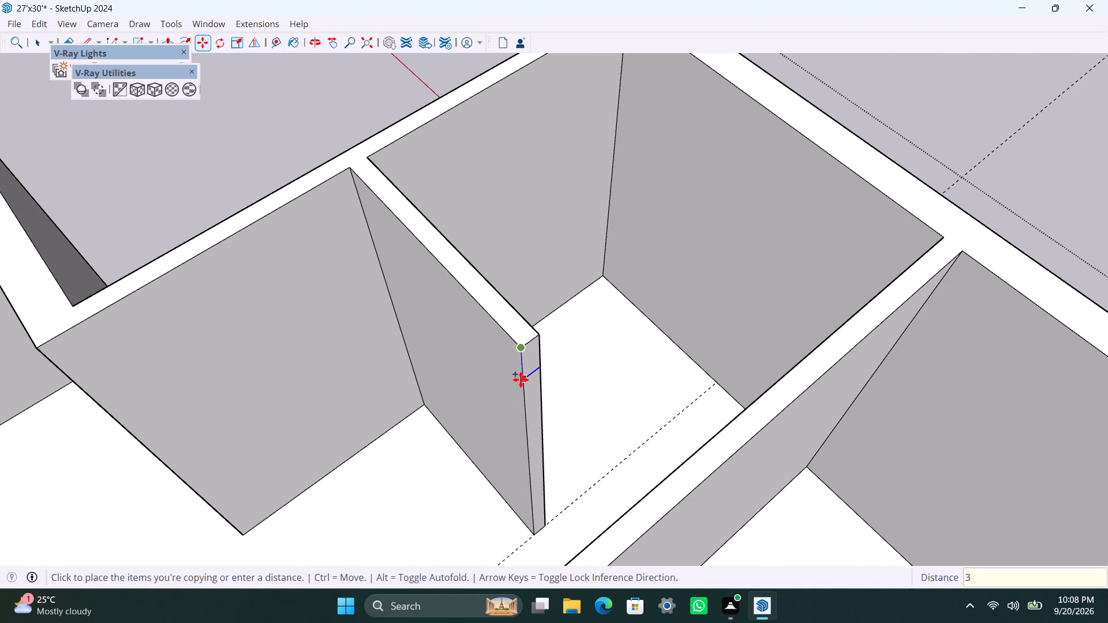
pyautogui.press("'")
pyautogui.press('Return')
pyautogui.press('space')
# Push/Pull the upper part of the partition's end face across the gap to the facing wall to form the door header.
pyautogui.scroll(2, 524, 381)
pyautogui.click(530, 371)
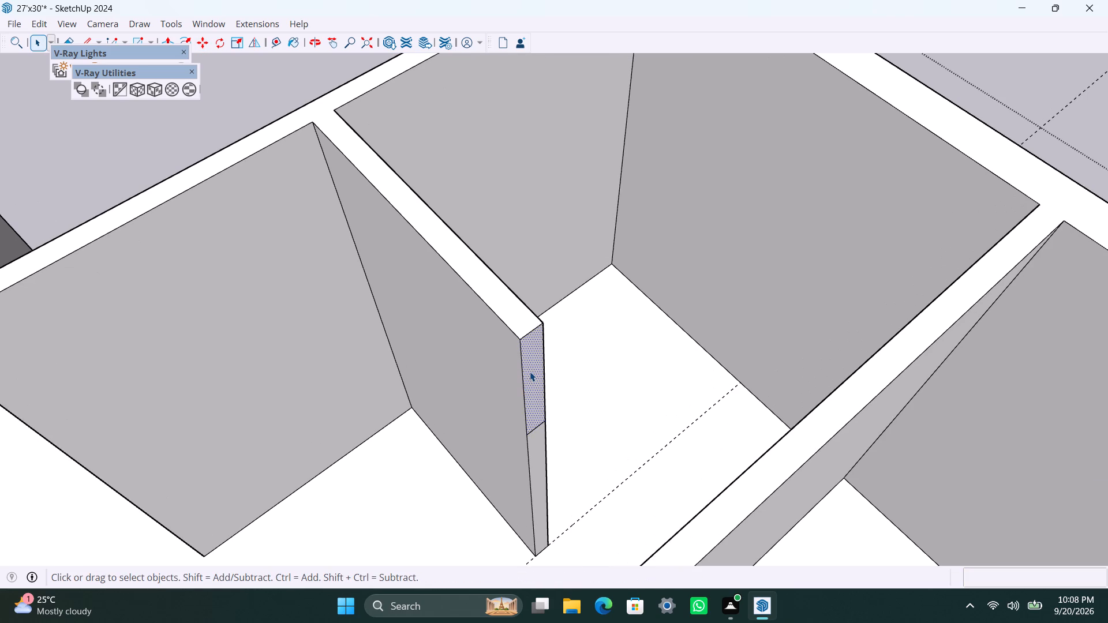
pyautogui.press('p')
pyautogui.moveTo(530, 371); pyautogui.dragTo(699, 539)
pyautogui.press('space')
# Save the model with the new partition and door header.
pyautogui.scroll(-9, 608, 471)
pyautogui.moveTo(607, 427); pyautogui.dragTo(815, 433, button='middle')
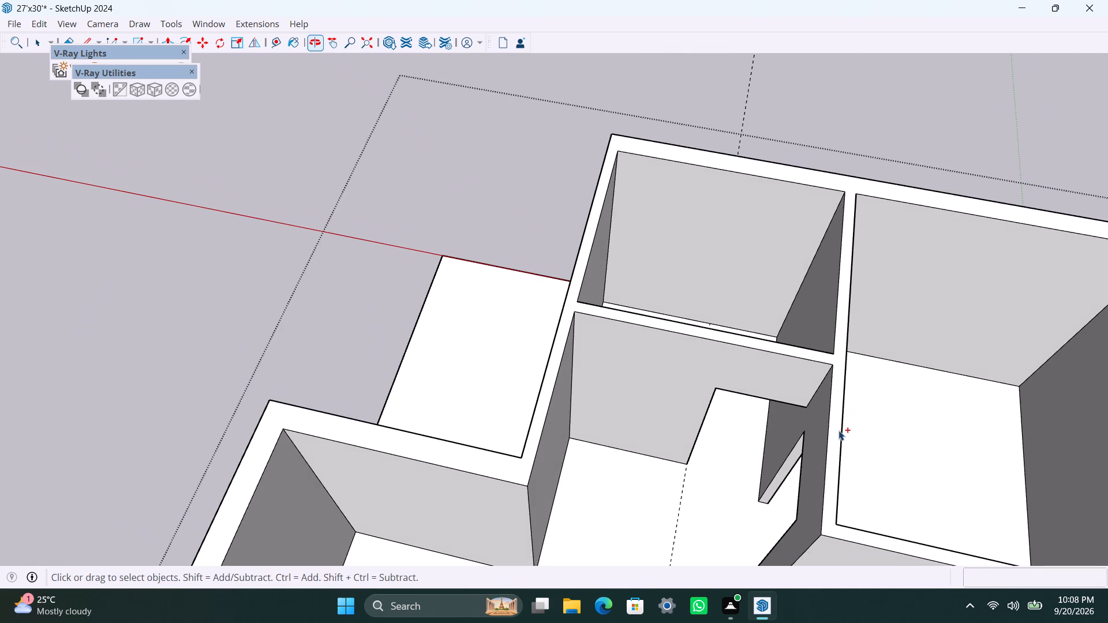
pyautogui.hotkey('ctrl', 's')
pyautogui.press('space')
pyautogui.scroll(-3, 800, 410)
pyautogui.keyDown('shift'); pyautogui.moveTo(644, 405); pyautogui.dragTo(645, 403, button='middle'); pyautogui.keyUp('shift')
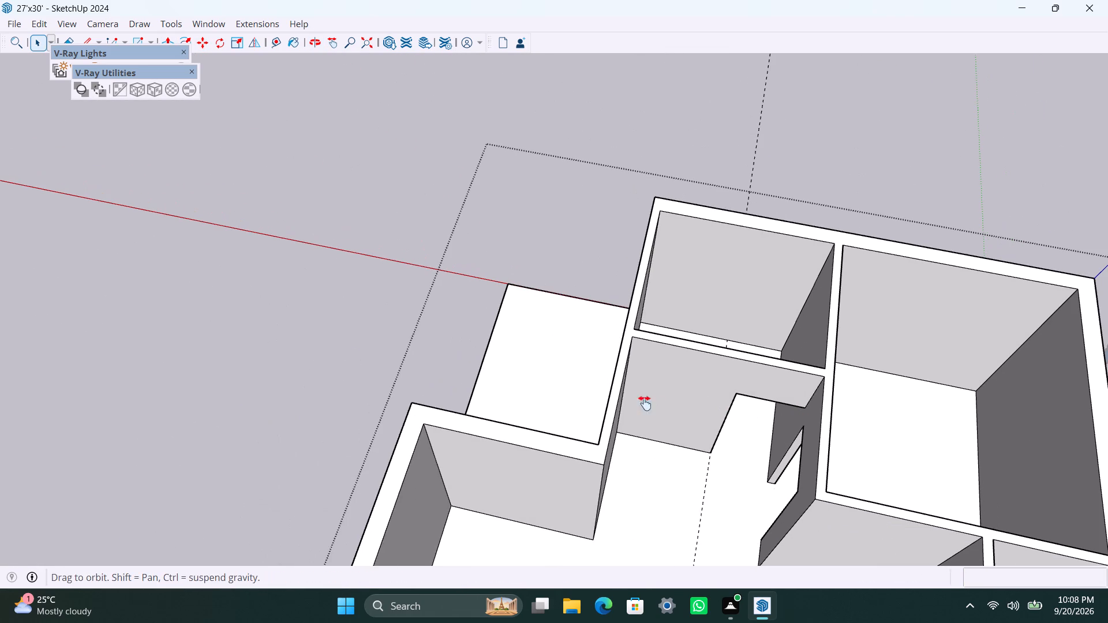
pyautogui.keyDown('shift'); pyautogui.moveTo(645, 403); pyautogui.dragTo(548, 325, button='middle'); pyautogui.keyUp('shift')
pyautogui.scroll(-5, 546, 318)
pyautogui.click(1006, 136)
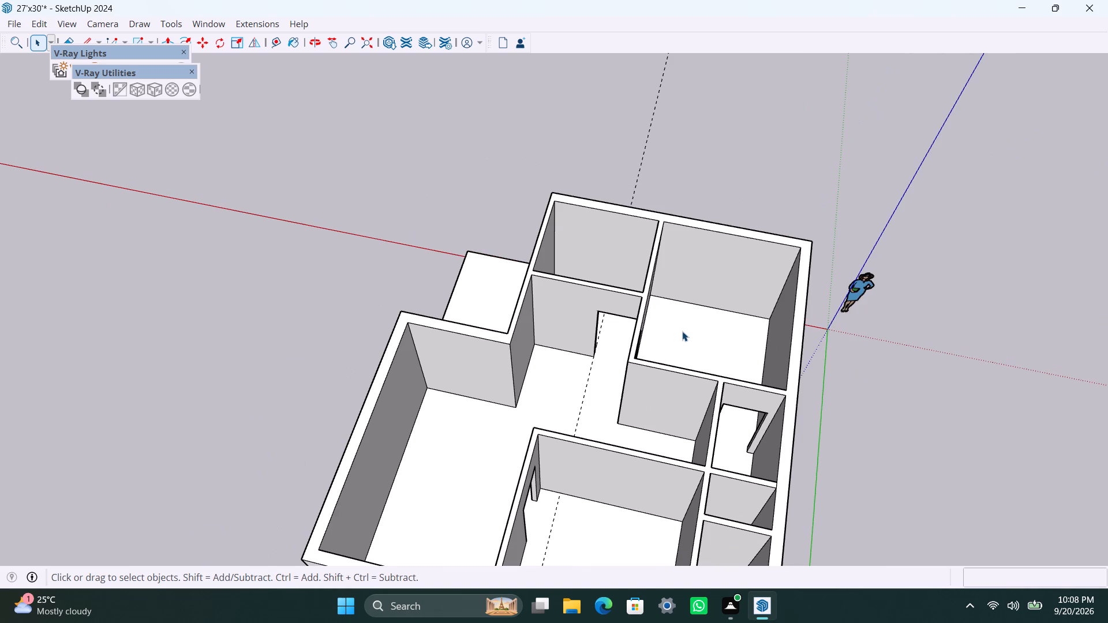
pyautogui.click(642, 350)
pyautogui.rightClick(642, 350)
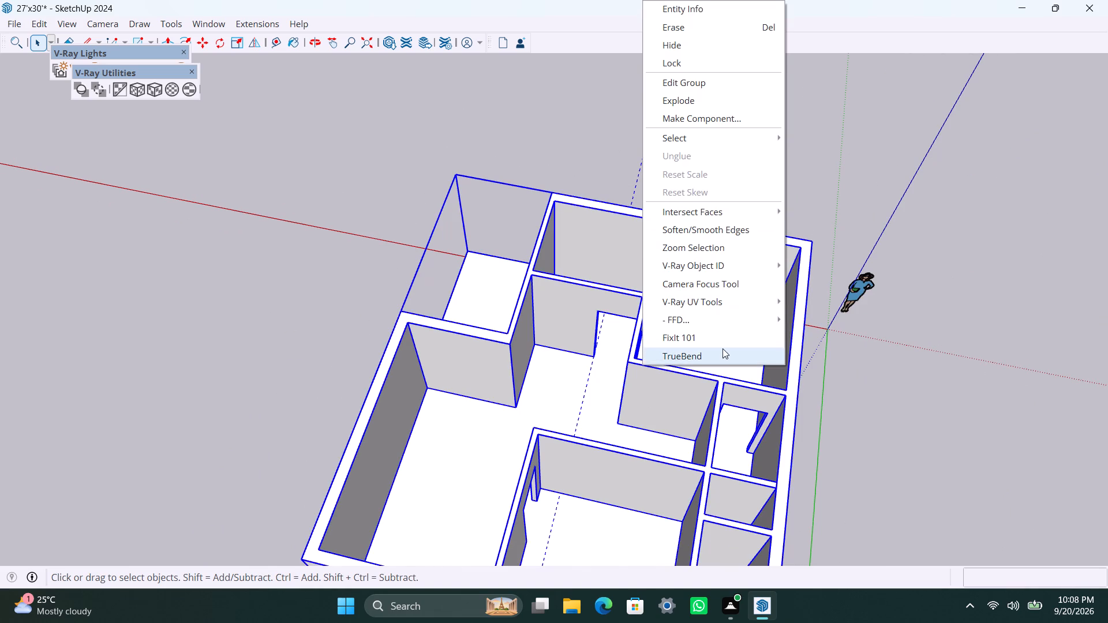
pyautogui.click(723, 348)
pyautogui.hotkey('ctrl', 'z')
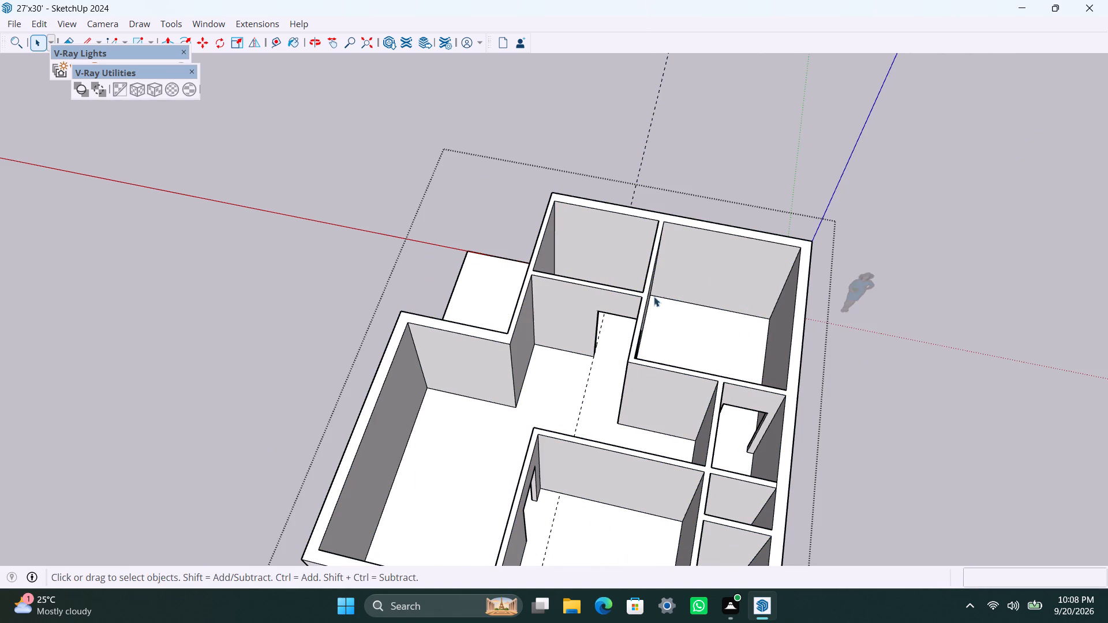
# Run Fixit 101 on the building's wall group and dismiss its results.
pyautogui.click(653, 273)
pyautogui.click(806, 148)
pyautogui.click(704, 224)
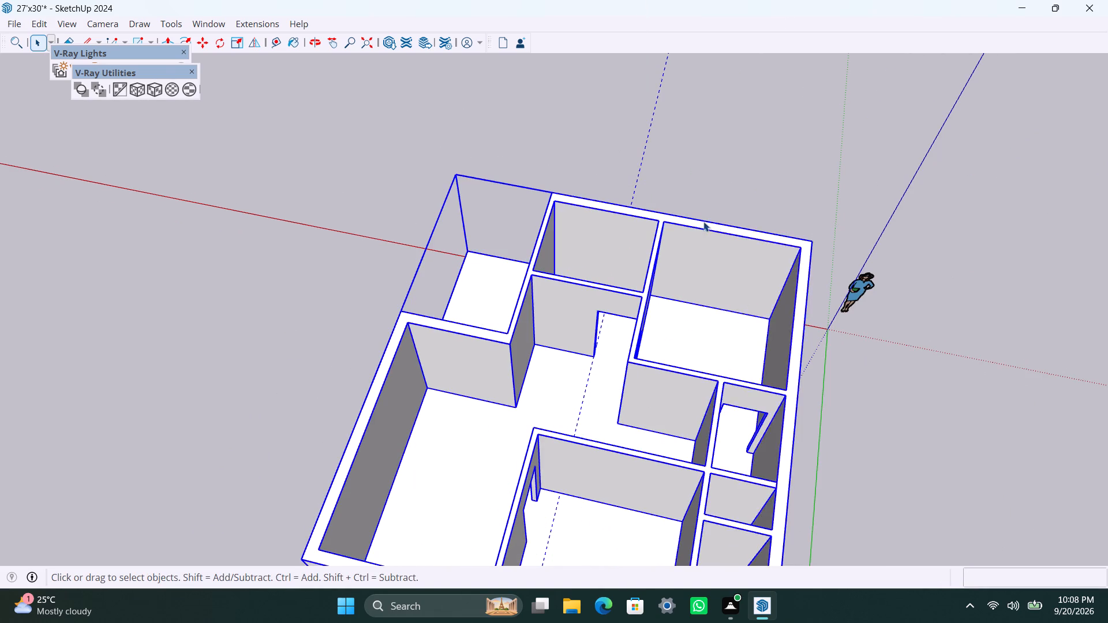
pyautogui.rightClick(703, 222)
pyautogui.click(766, 555)
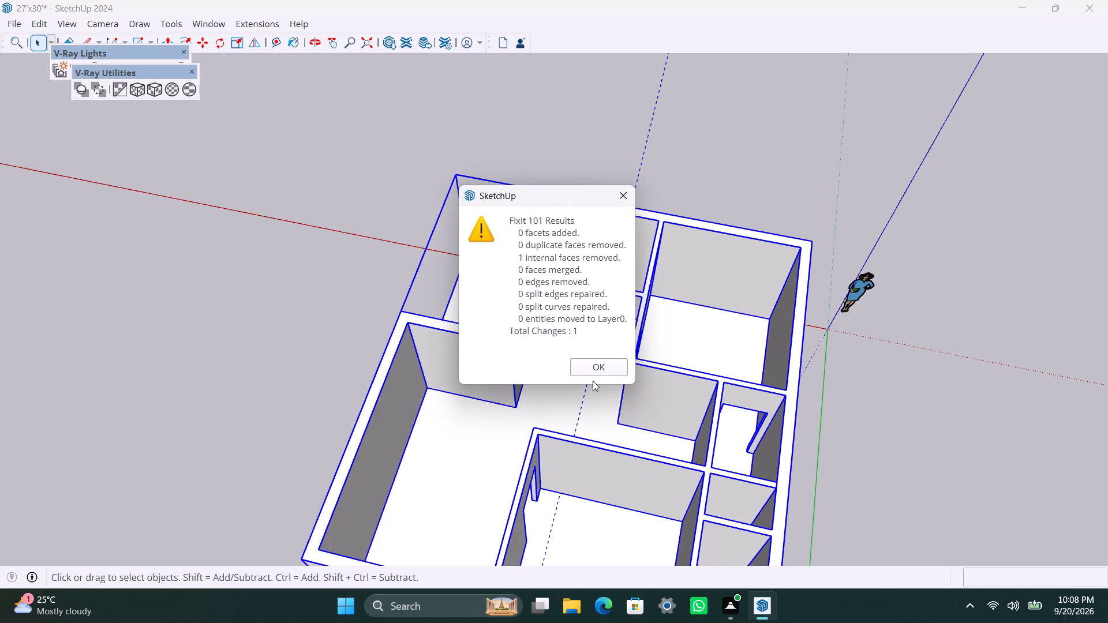
pyautogui.click(602, 361)
pyautogui.click(920, 335)
# Examine the partitions and door openings of the building from above and from the opposite side.
pyautogui.scroll(-6, 384, 394)
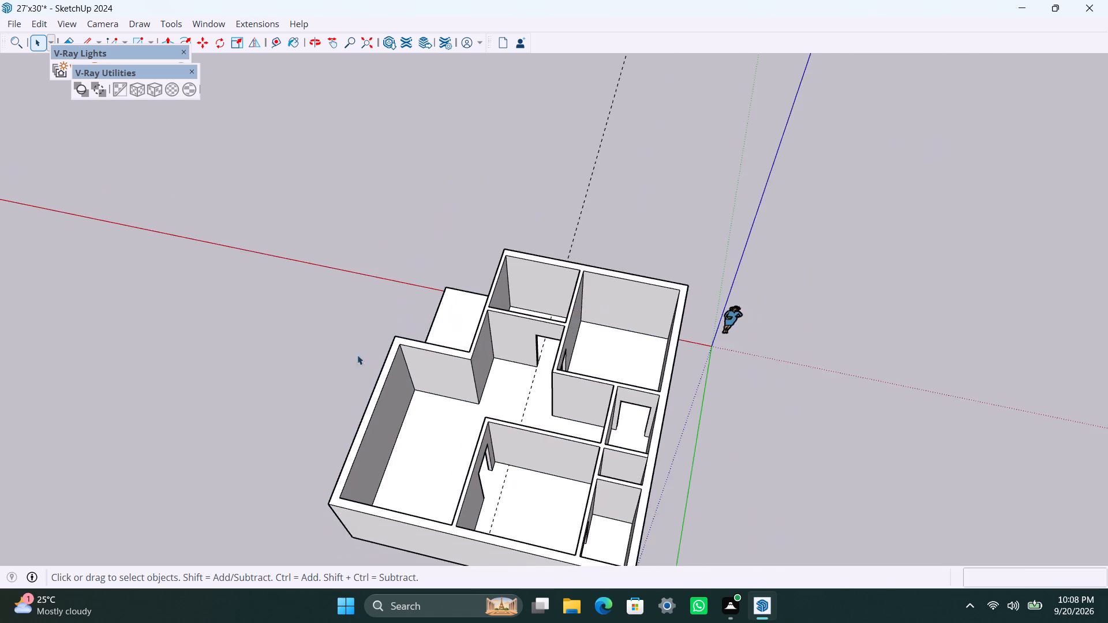
pyautogui.scroll(-3, 357, 355)
pyautogui.moveTo(377, 410); pyautogui.dragTo(400, 344, button='middle')
pyautogui.scroll(3, 449, 429)
pyautogui.moveTo(443, 436); pyautogui.dragTo(1107, 354, button='middle')
pyautogui.scroll(4, 707, 283)
pyautogui.moveTo(673, 283); pyautogui.dragTo(694, 475, button='middle')
pyautogui.scroll(3, 661, 425)
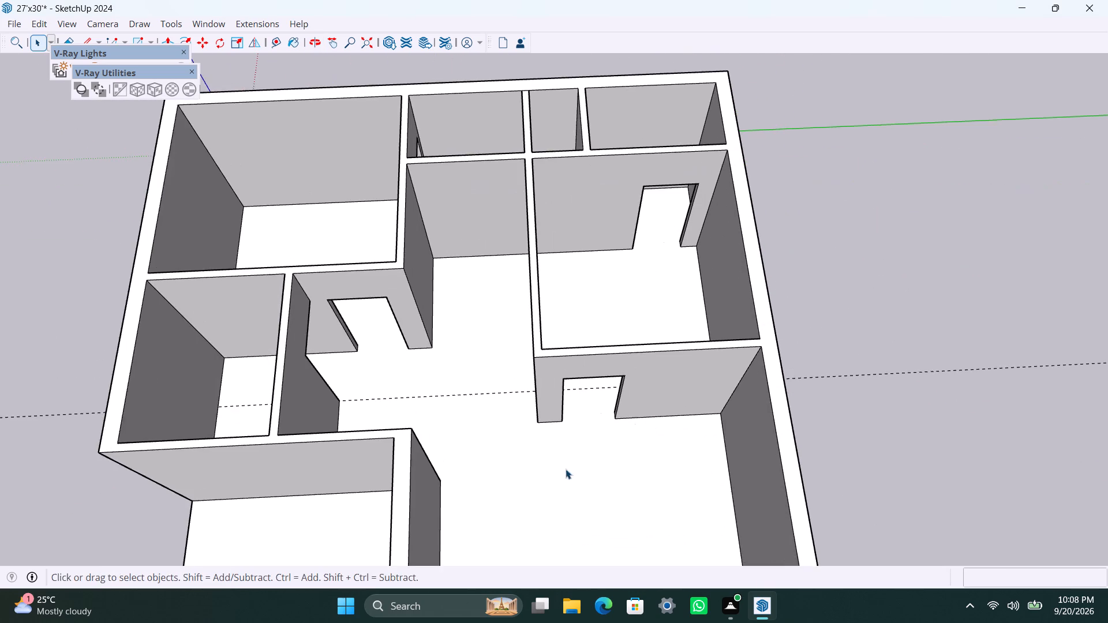
pyautogui.moveTo(564, 471); pyautogui.dragTo(529, 370, button='middle')
pyautogui.scroll(4, 569, 317)
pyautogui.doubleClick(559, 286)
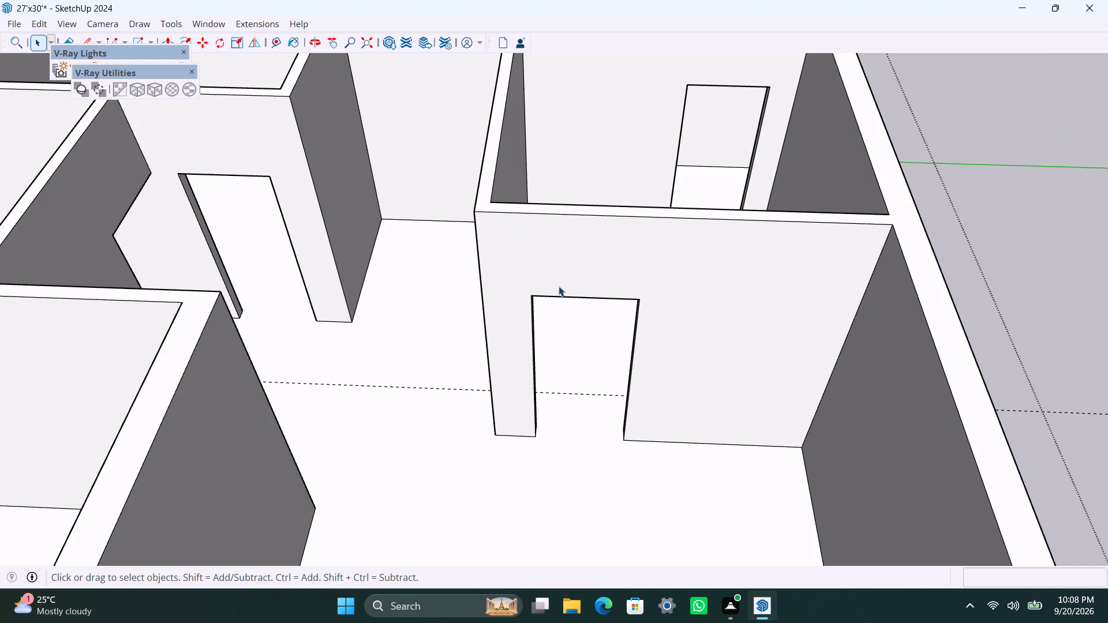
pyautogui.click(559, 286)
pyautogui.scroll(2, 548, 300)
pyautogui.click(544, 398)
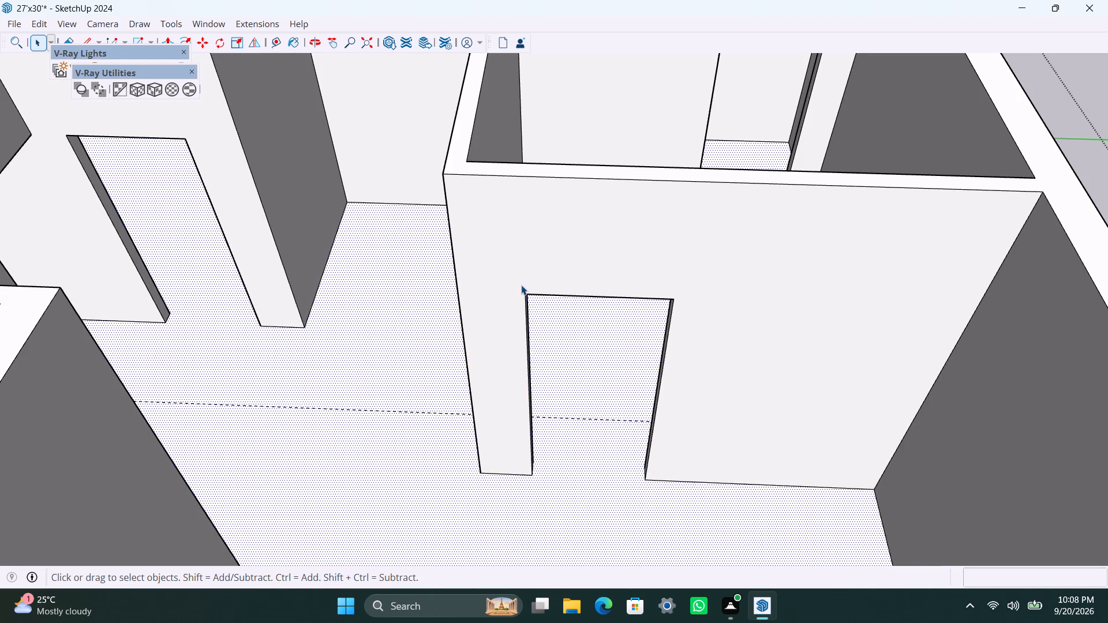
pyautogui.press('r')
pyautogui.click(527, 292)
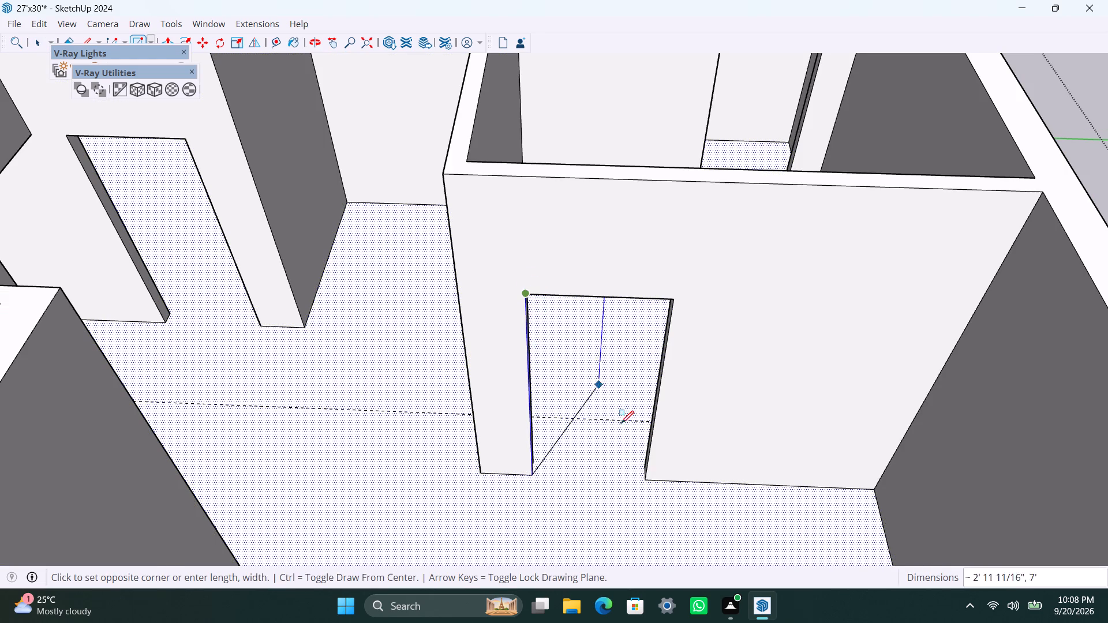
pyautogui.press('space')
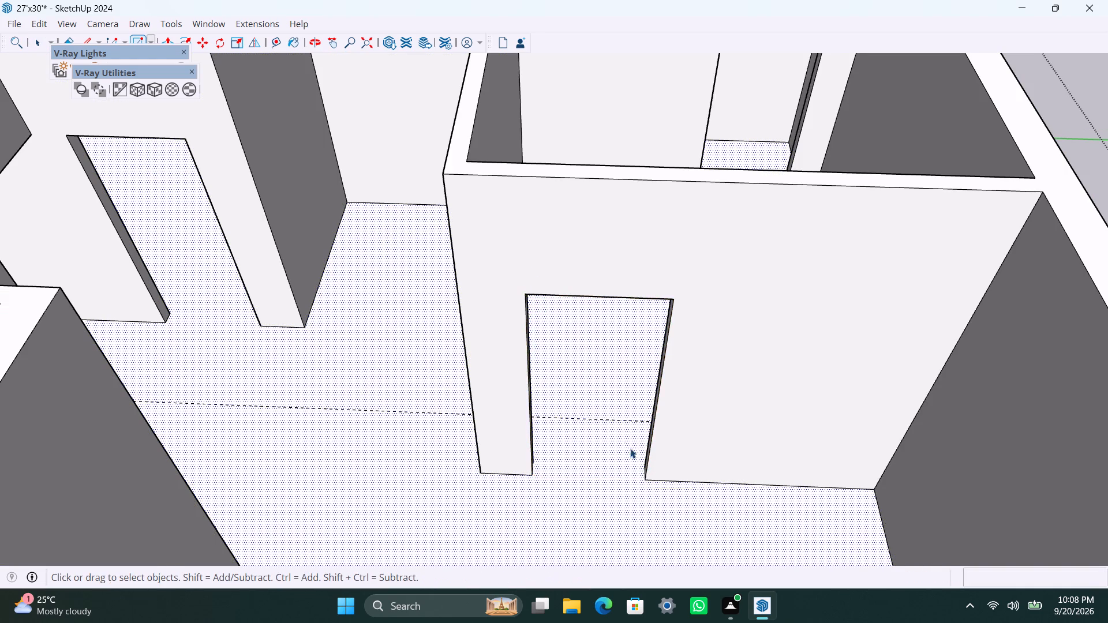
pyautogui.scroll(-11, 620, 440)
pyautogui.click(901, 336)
# Examine the whole building from several sides, including the walls around the recessed porch.
pyautogui.scroll(-1, 377, 483)
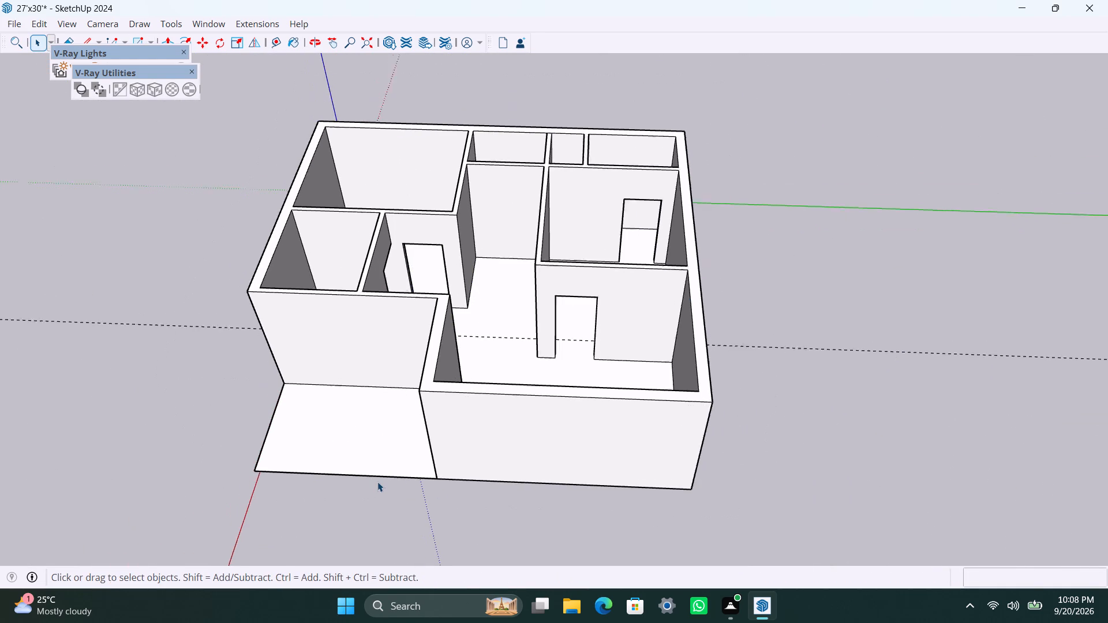
pyautogui.scroll(-1, 377, 482)
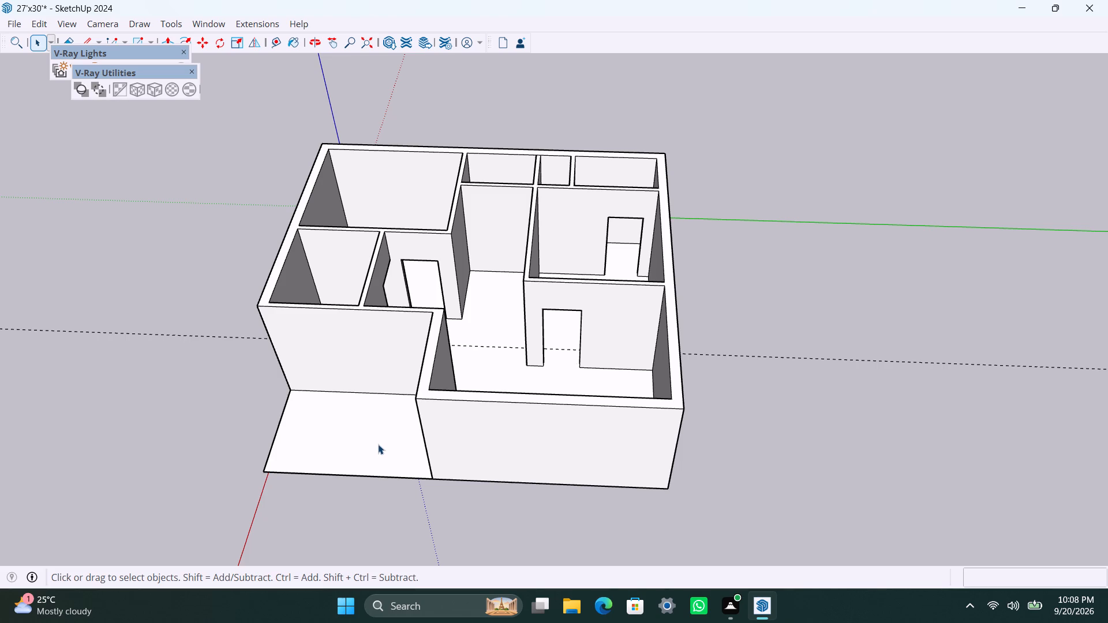
pyautogui.scroll(-2, 390, 422)
pyautogui.moveTo(395, 443); pyautogui.dragTo(748, 412, button='middle')
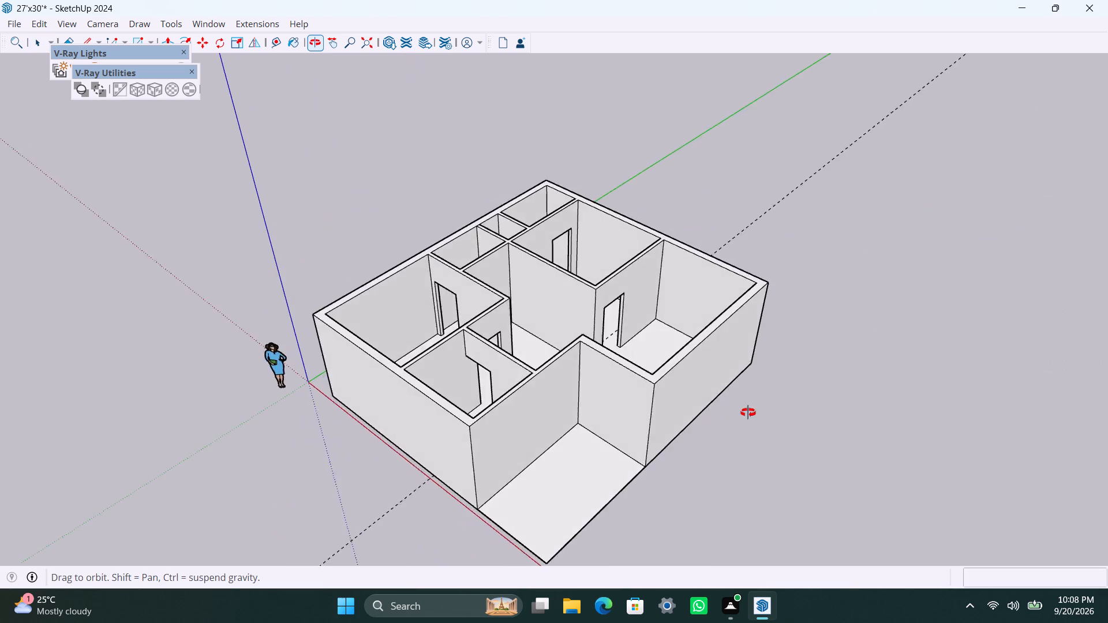
pyautogui.moveTo(748, 412); pyautogui.dragTo(881, 416, button='middle')
pyautogui.scroll(2, 698, 362)
pyautogui.keyDown('shift'); pyautogui.moveTo(691, 355); pyautogui.dragTo(639, 352, button='middle'); pyautogui.keyUp('shift')
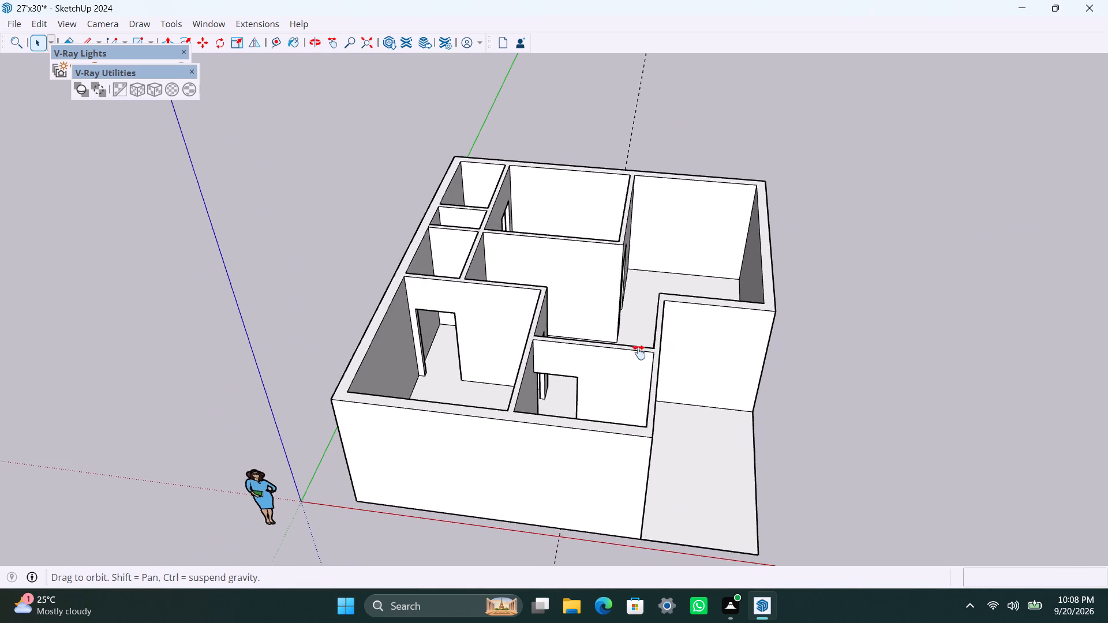
pyautogui.keyDown('shift'); pyautogui.moveTo(639, 352); pyautogui.dragTo(636, 352, button='middle'); pyautogui.keyUp('shift')
pyautogui.scroll(3, 632, 371)
pyautogui.moveTo(635, 382); pyautogui.dragTo(690, 392, button='middle')
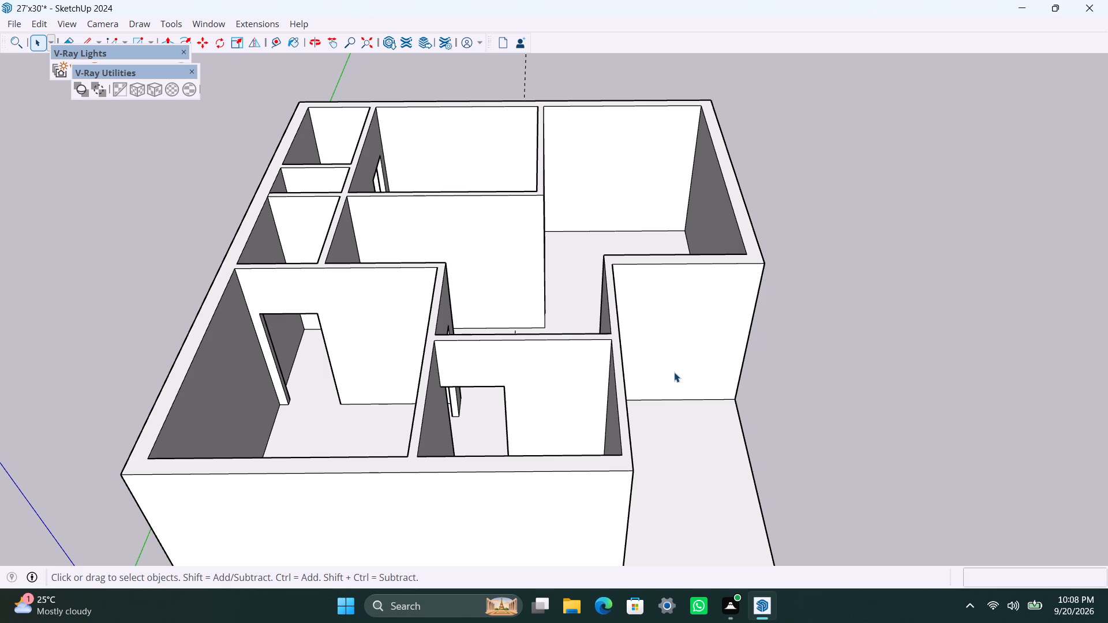
pyautogui.scroll(1, 674, 372)
pyautogui.keyDown('shift'); pyautogui.moveTo(659, 370); pyautogui.dragTo(566, 375, button='middle'); pyautogui.keyUp('shift')
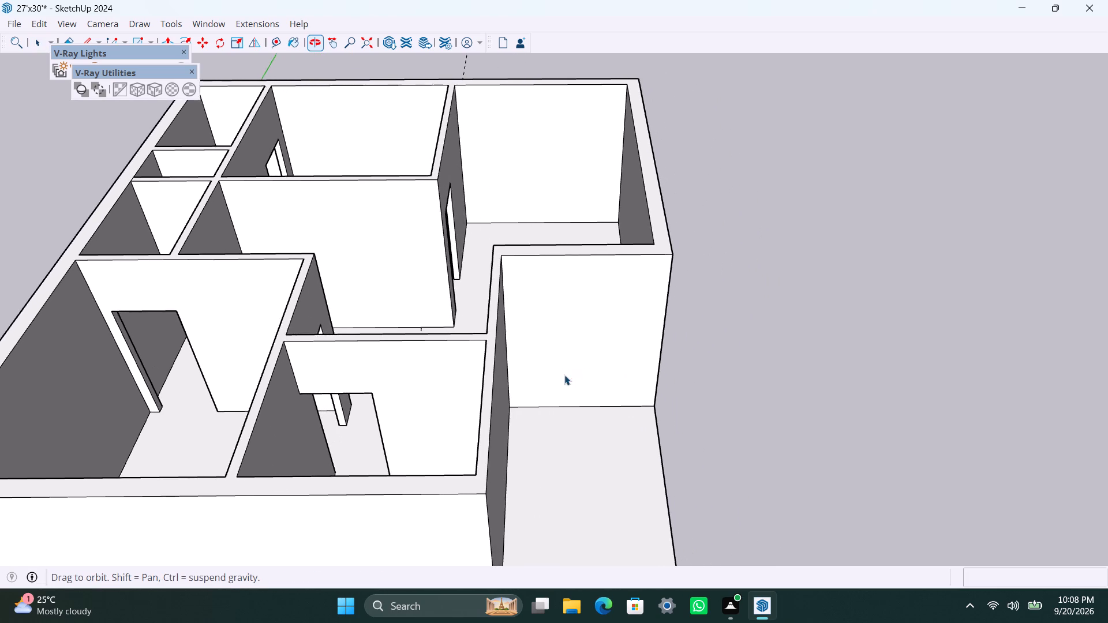
pyautogui.scroll(2, 556, 369)
pyautogui.moveTo(553, 354); pyautogui.dragTo(244, 404, button='middle')
pyautogui.scroll(-4, 271, 368)
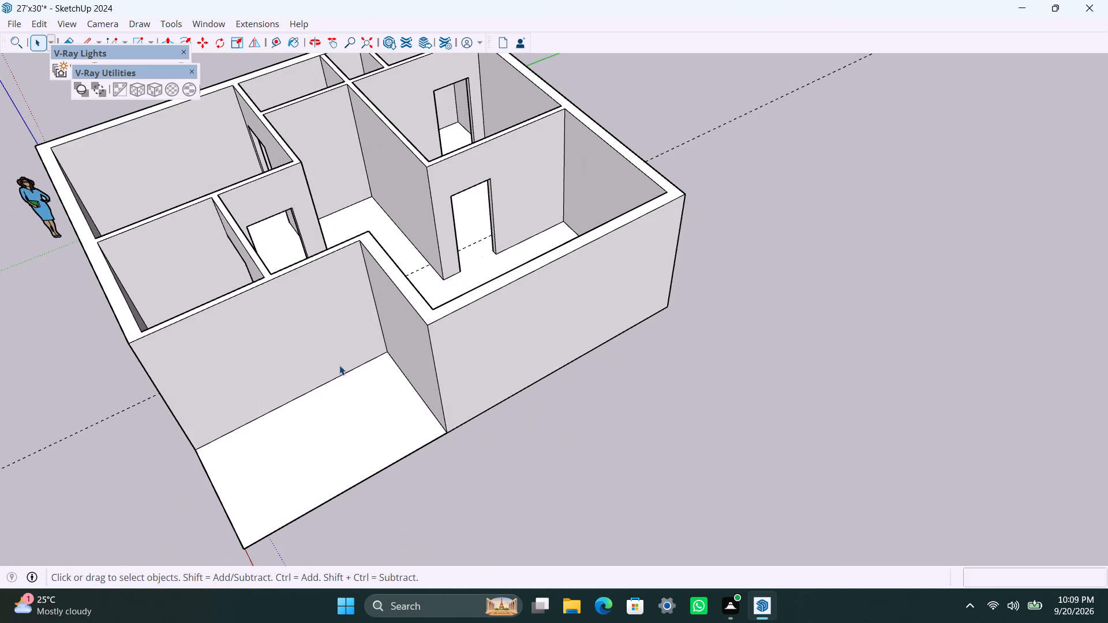
pyautogui.moveTo(349, 365); pyautogui.dragTo(192, 360, button='middle')
pyautogui.scroll(-3, 347, 264)
pyautogui.moveTo(381, 263); pyautogui.dragTo(664, 393, button='middle')
pyautogui.scroll(3, 655, 391)
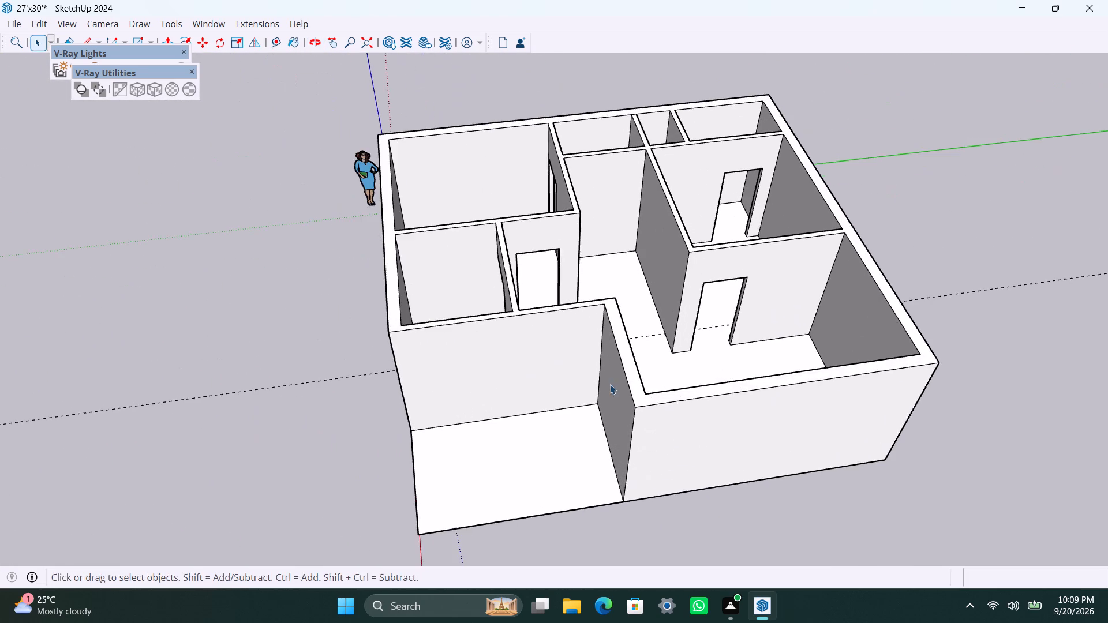
pyautogui.moveTo(601, 381); pyautogui.dragTo(512, 362, button='middle')
pyautogui.scroll(2, 530, 359)
pyautogui.moveTo(550, 383); pyautogui.dragTo(609, 407, button='middle')
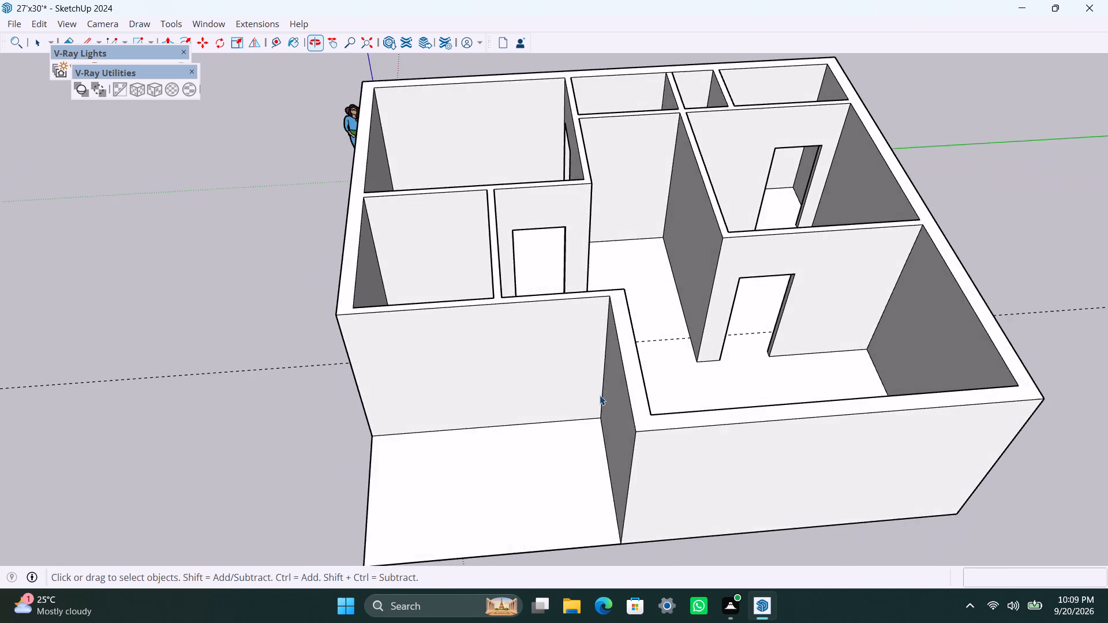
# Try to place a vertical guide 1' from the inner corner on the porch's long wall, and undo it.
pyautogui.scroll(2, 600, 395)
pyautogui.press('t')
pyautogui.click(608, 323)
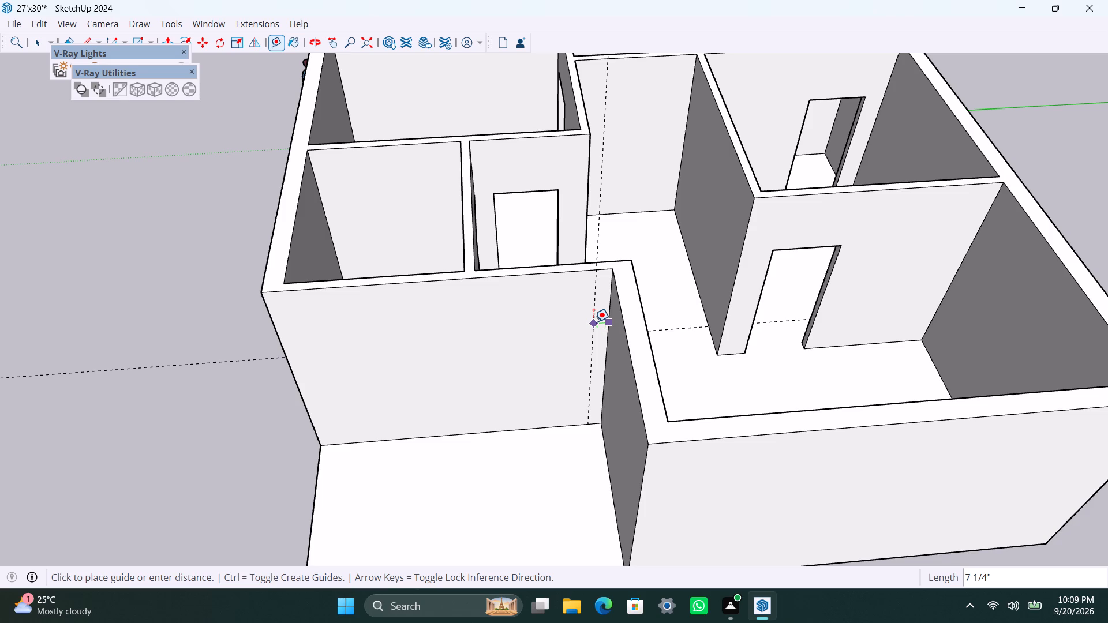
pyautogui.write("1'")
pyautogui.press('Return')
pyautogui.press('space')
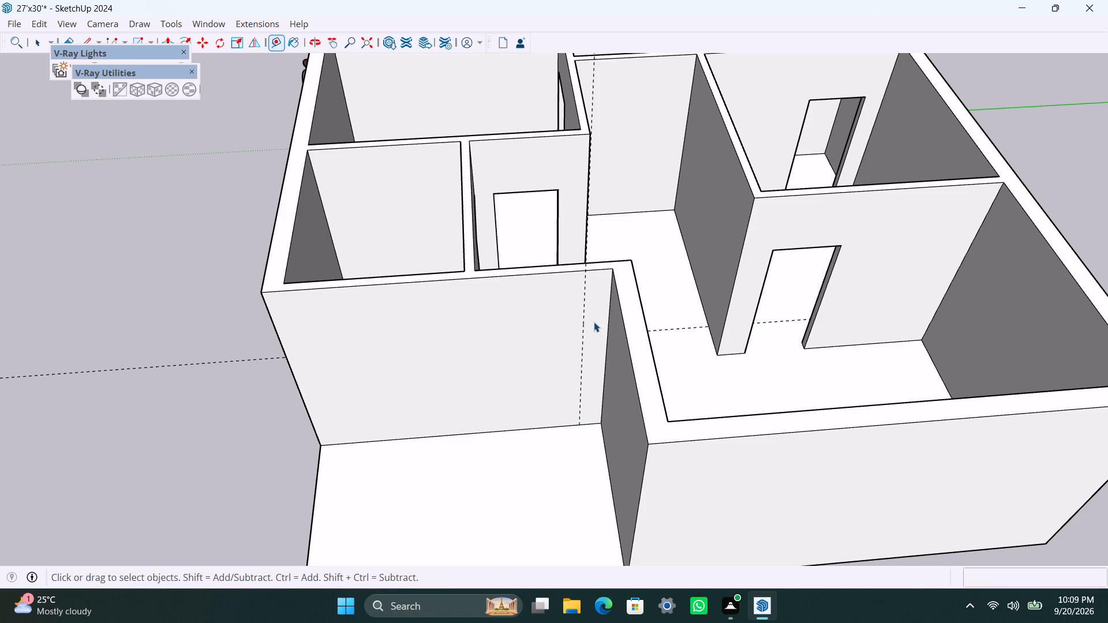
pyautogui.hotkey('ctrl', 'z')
# Place a vertical guide on the porch's long wall, 1' from the inner corner edge.
pyautogui.scroll(3, 607, 333)
pyautogui.press('t')
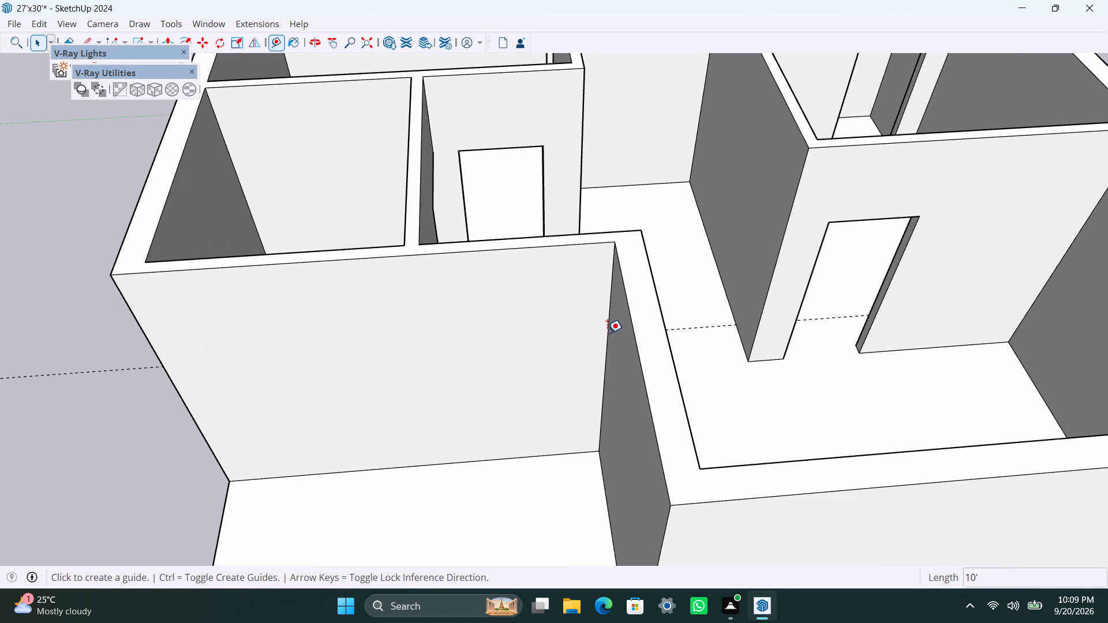
pyautogui.click(607, 333)
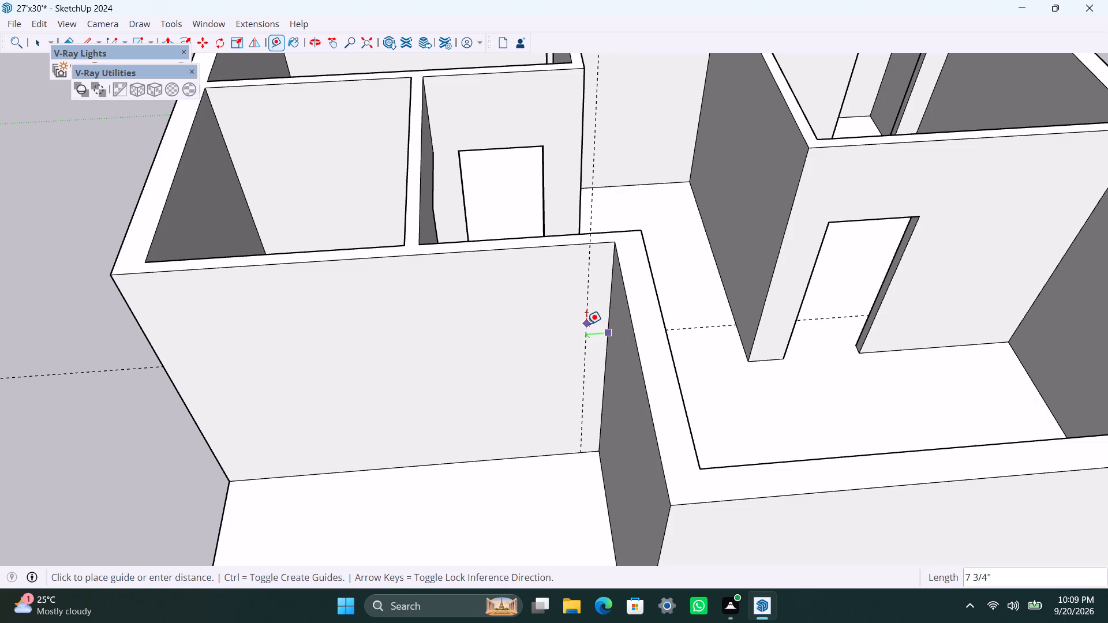
pyautogui.press('1')
pyautogui.press("'")
pyautogui.press('Return')
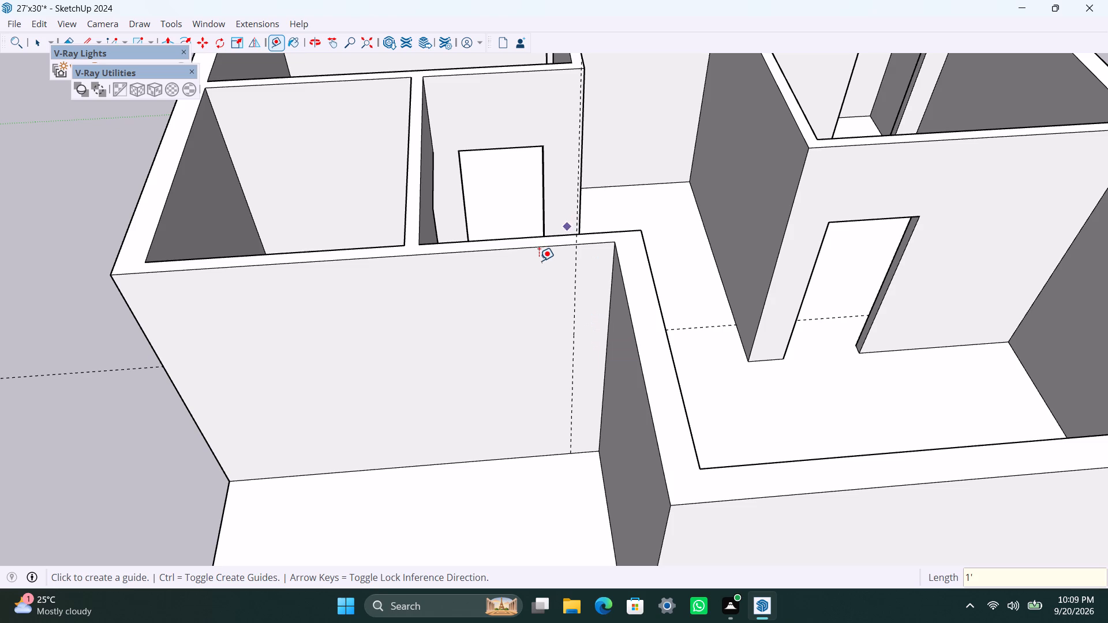
# Place a horizontal guide 3' below the top edge of the porch's long wall for the door header.
pyautogui.click(538, 249)
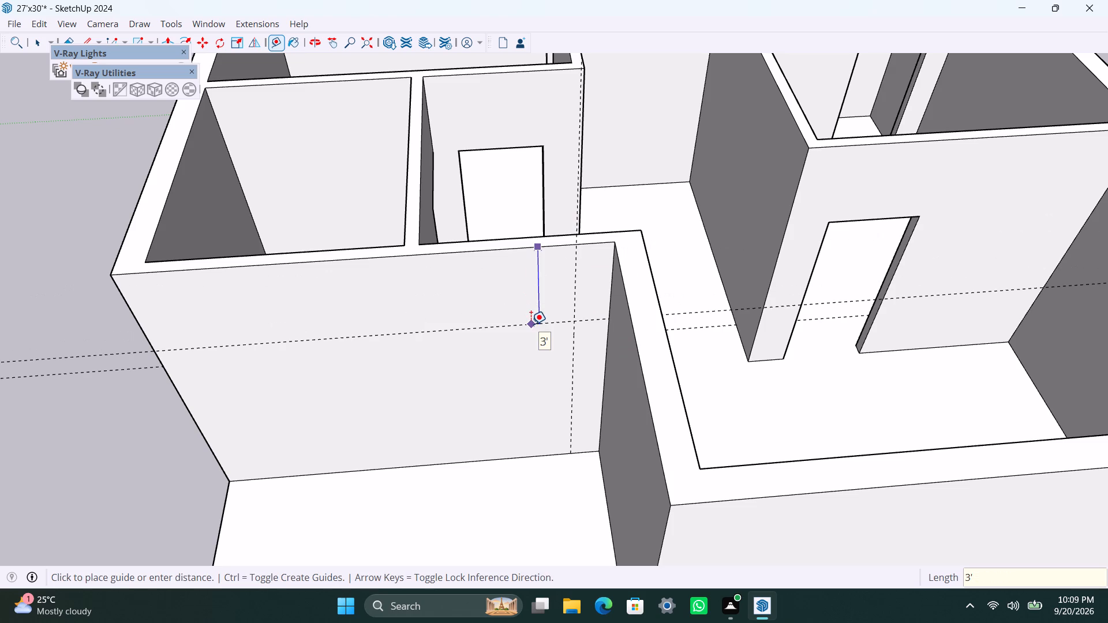
pyautogui.write("3'")
pyautogui.press('Return')
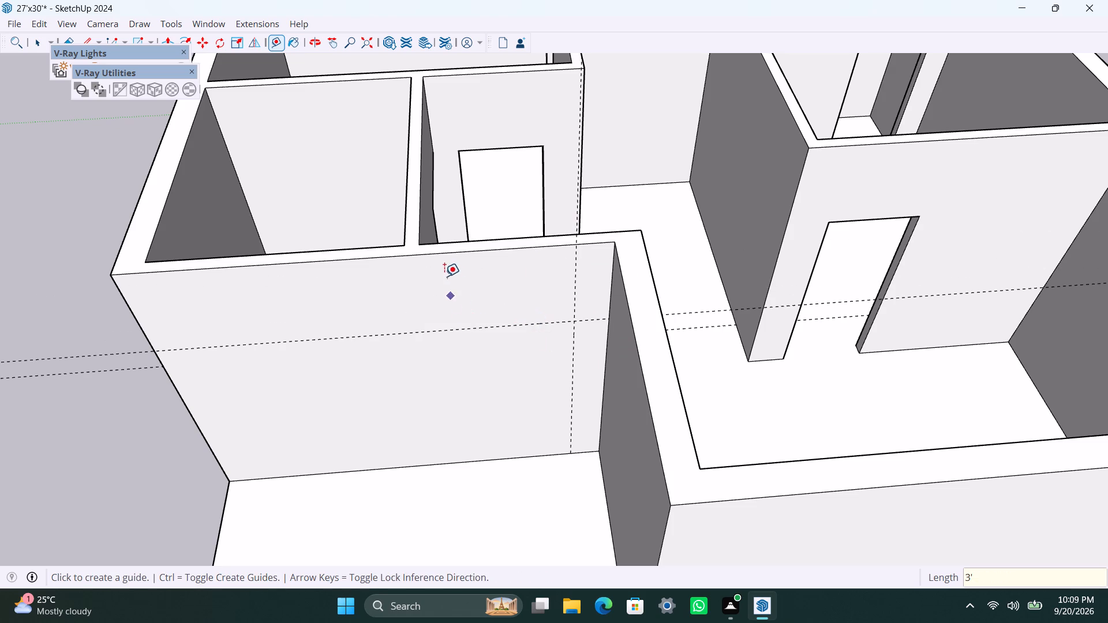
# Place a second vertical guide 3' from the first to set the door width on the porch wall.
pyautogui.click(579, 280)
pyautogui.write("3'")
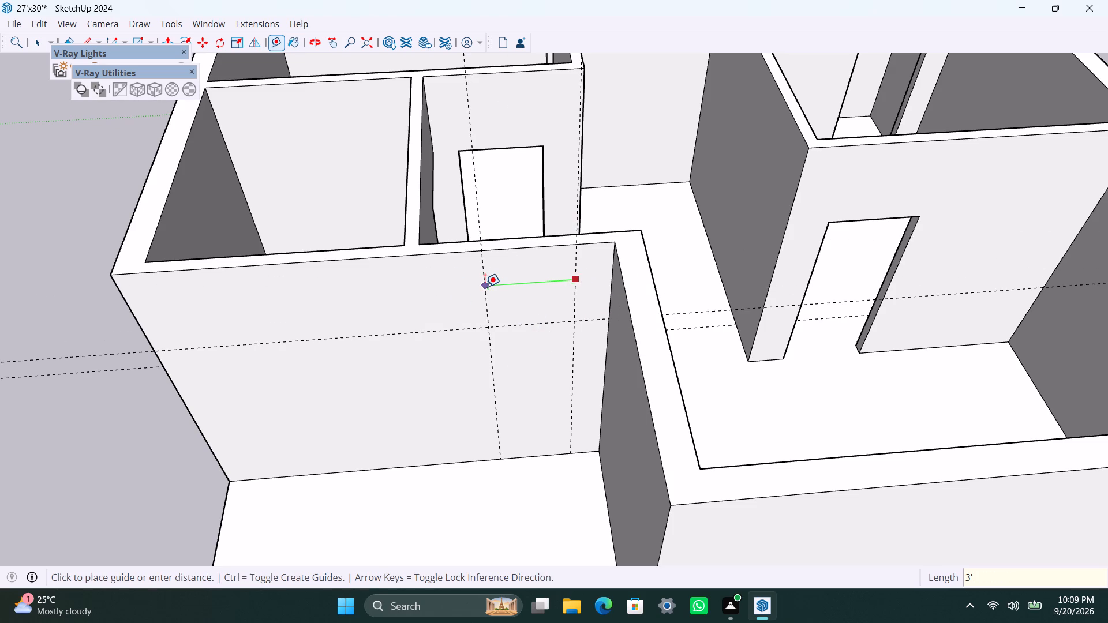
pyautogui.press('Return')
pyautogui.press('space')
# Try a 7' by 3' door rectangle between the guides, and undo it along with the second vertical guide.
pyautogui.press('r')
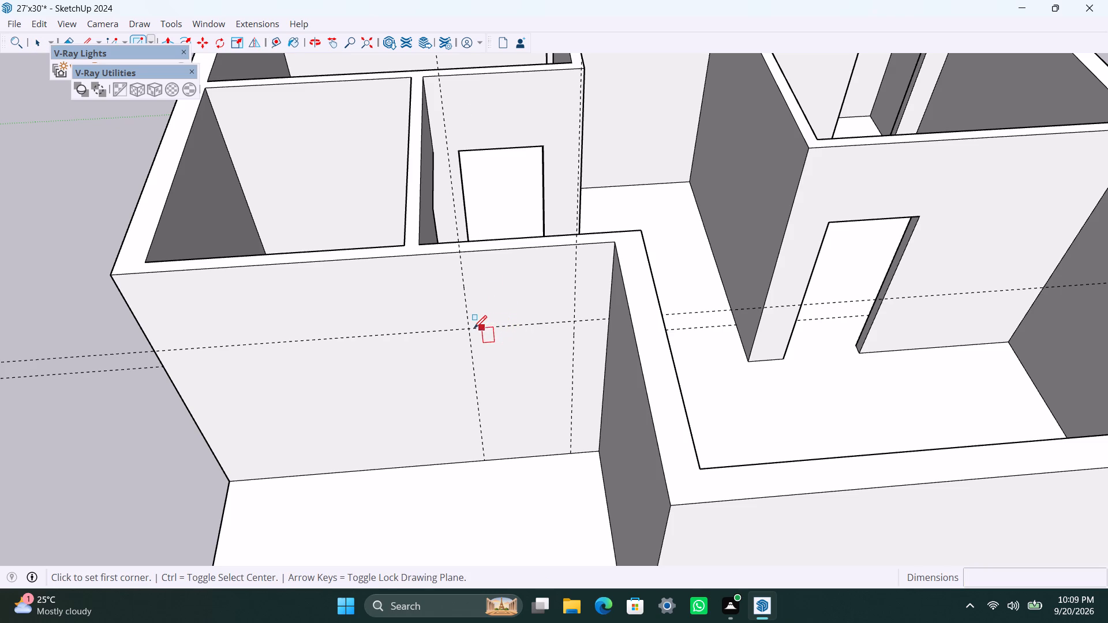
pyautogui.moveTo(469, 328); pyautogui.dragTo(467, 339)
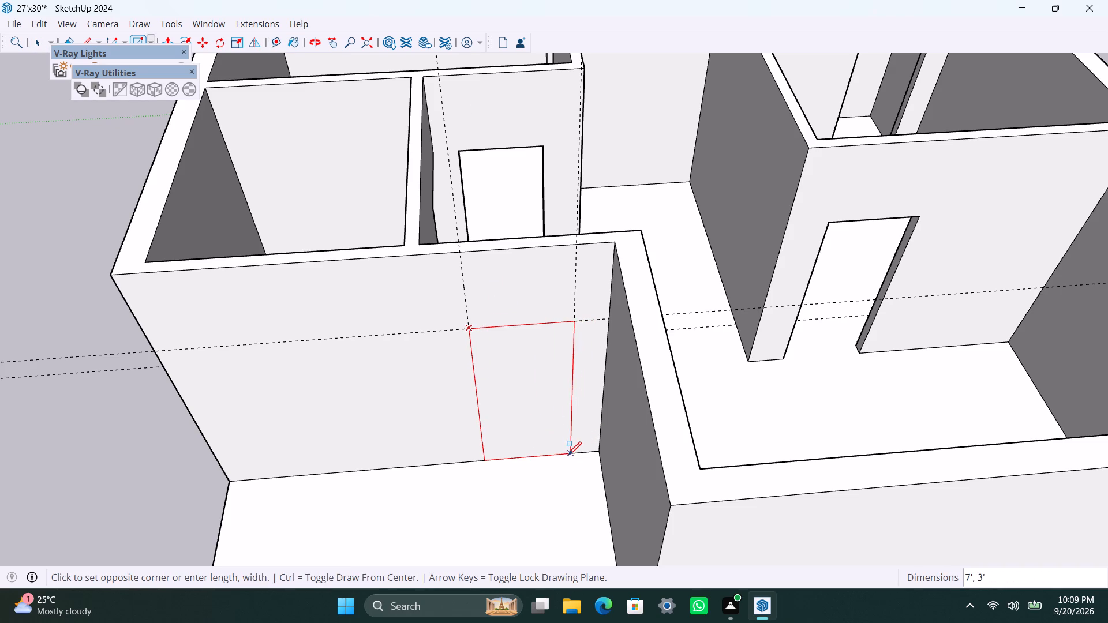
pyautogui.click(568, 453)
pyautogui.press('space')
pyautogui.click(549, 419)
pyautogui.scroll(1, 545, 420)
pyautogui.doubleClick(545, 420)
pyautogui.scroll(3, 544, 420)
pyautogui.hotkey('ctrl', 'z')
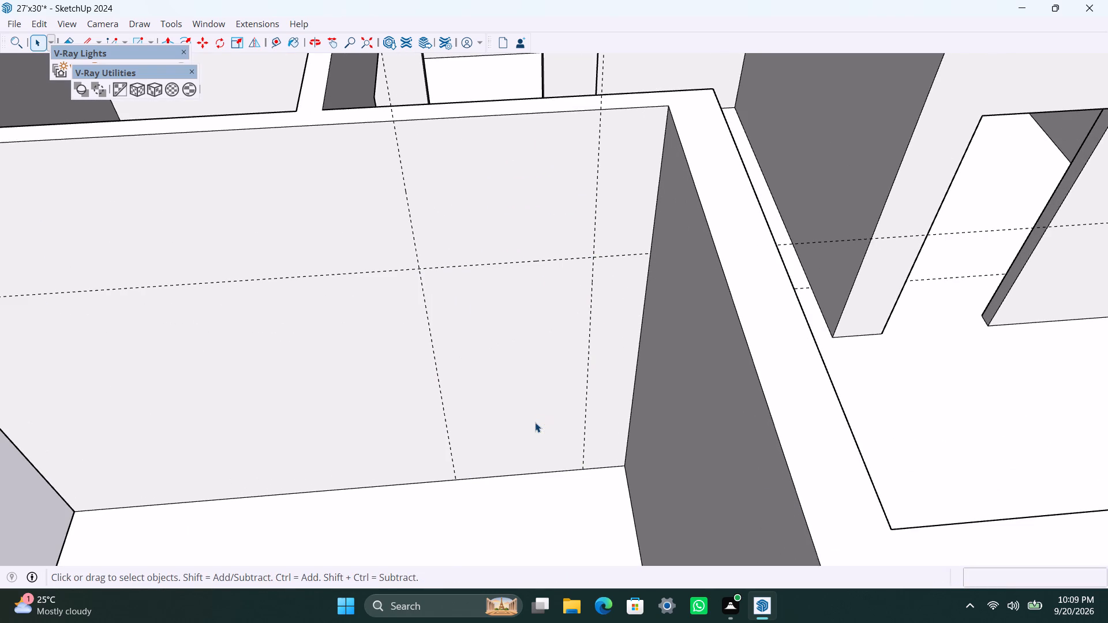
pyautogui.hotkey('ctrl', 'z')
# Place a second vertical guide on the porch wall, 3' from the first, for the door width.
pyautogui.press('t')
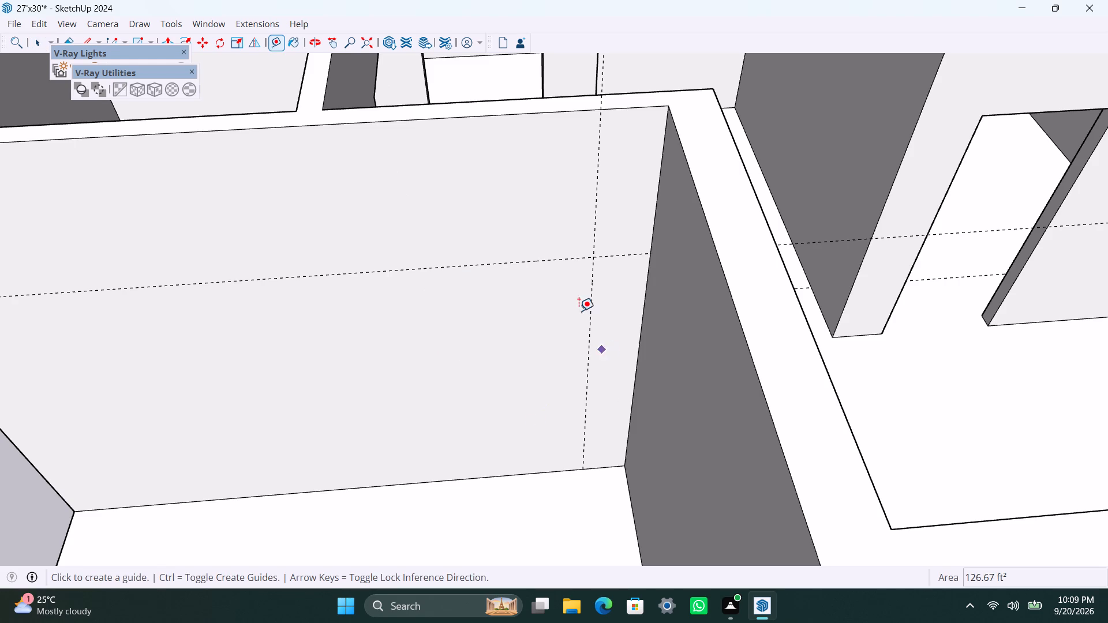
pyautogui.click(589, 309)
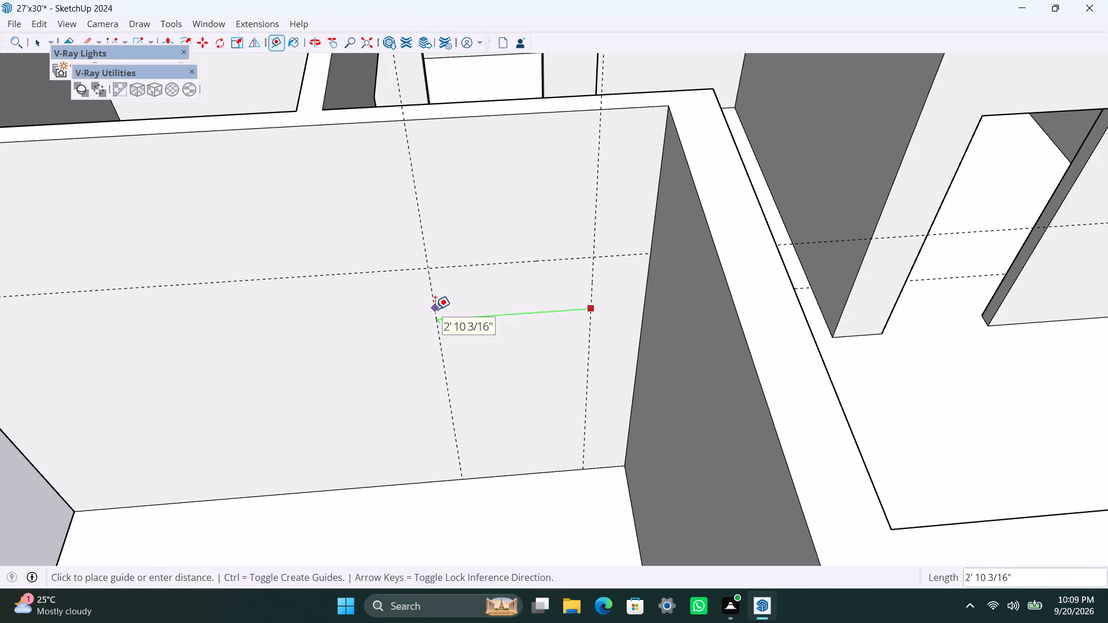
pyautogui.press('3')
pyautogui.press("'")
pyautogui.press('Return')
pyautogui.press('space')
# Draw a 3' wide by 7' high door rectangle on the porch's long wall, between the guides and down to the floor.
pyautogui.doubleClick(504, 343)
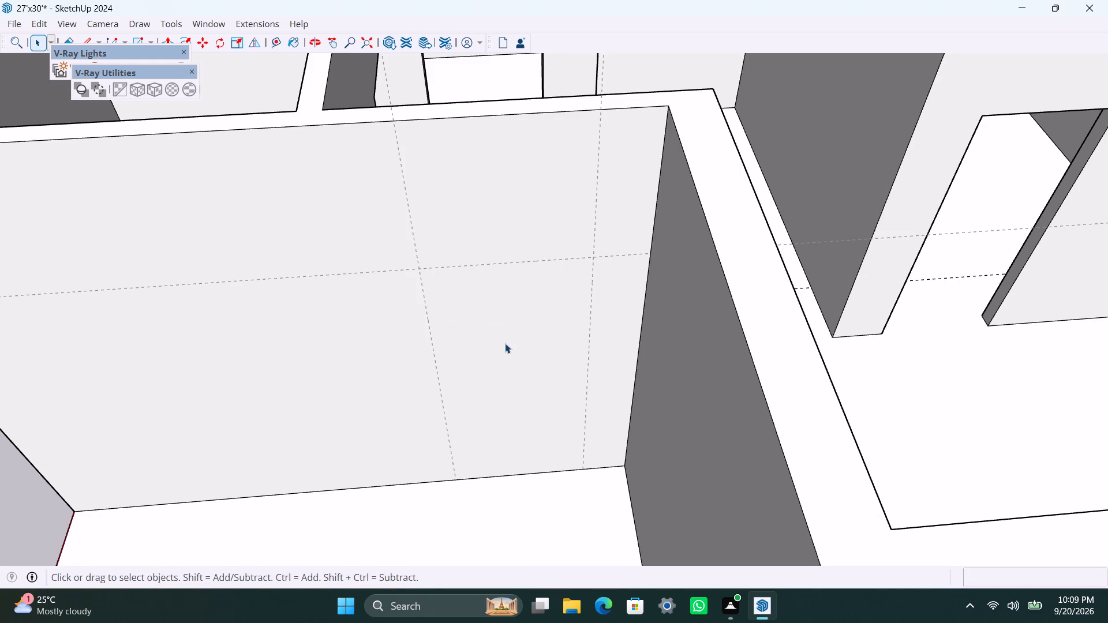
pyautogui.press('r')
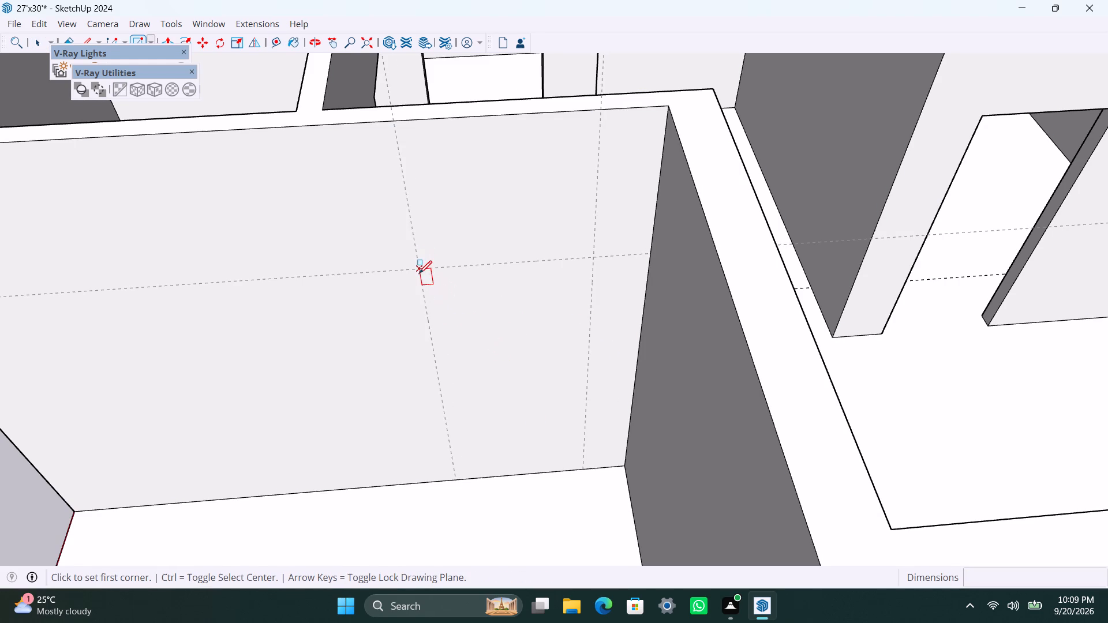
pyautogui.click(419, 267)
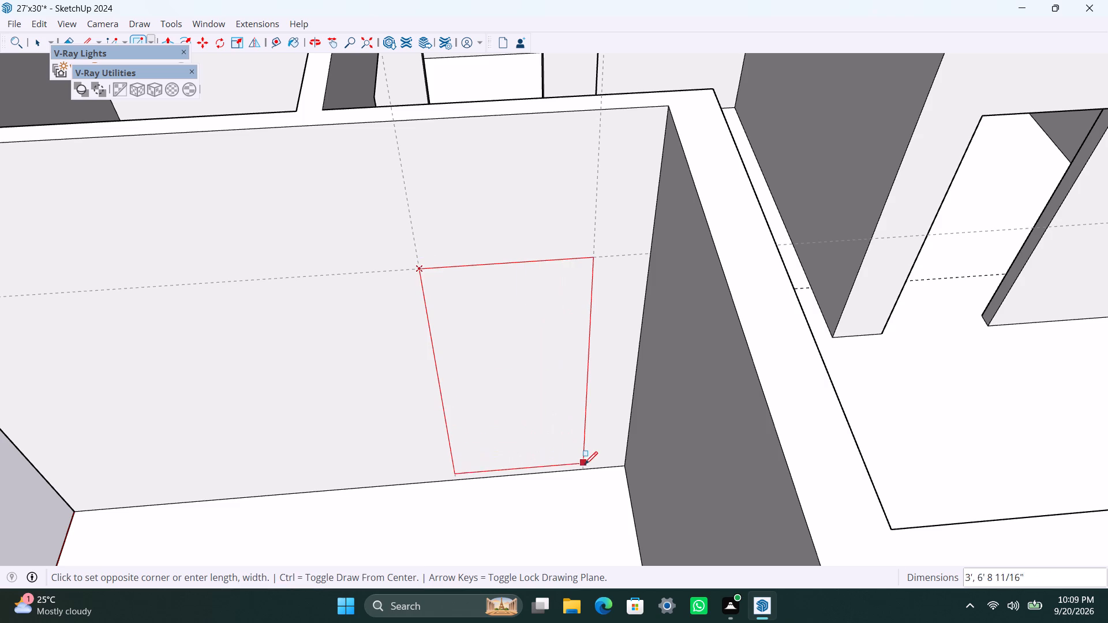
pyautogui.click(583, 468)
# Push the door rectangle 4 1/2" through the porch wall to cut the entrance opening.
pyautogui.press('space')
pyautogui.click(554, 438)
pyautogui.press('p')
pyautogui.click(538, 431)
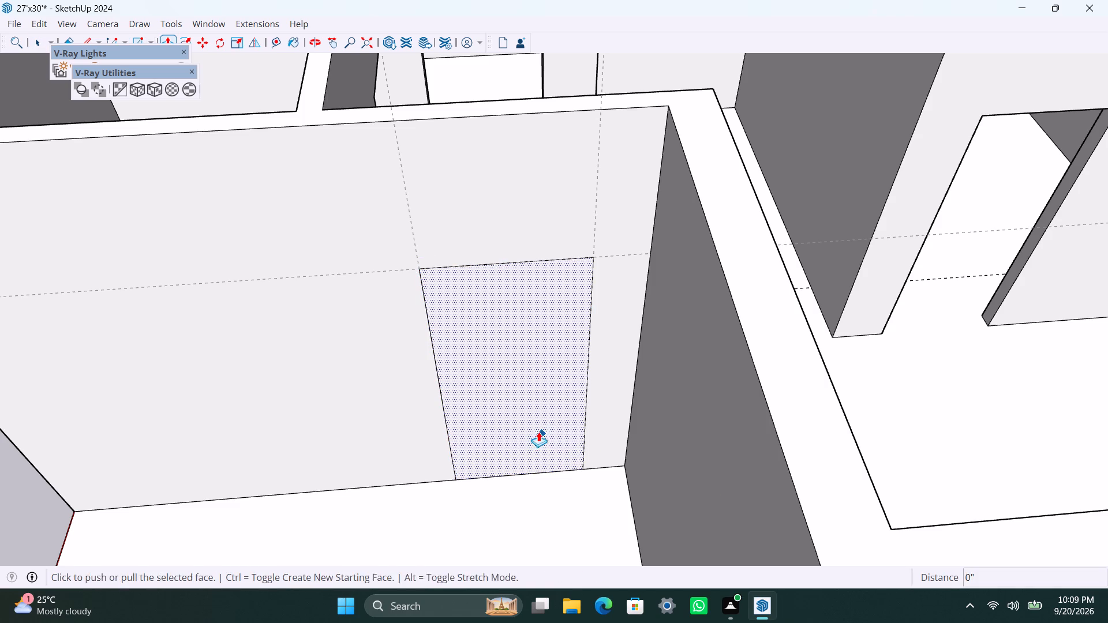
pyautogui.click(518, 388)
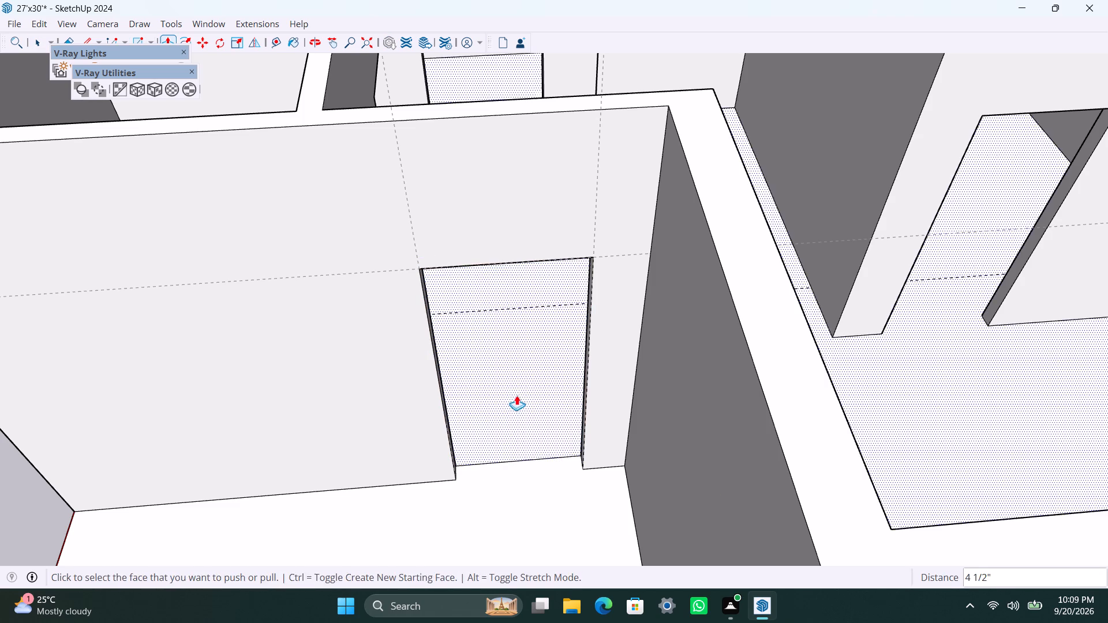
# Delete the leftover threshold edge at the foot of the porch door opening and leave the building group.
pyautogui.press('space')
pyautogui.scroll(-9, 478, 420)
pyautogui.scroll(10, 477, 460)
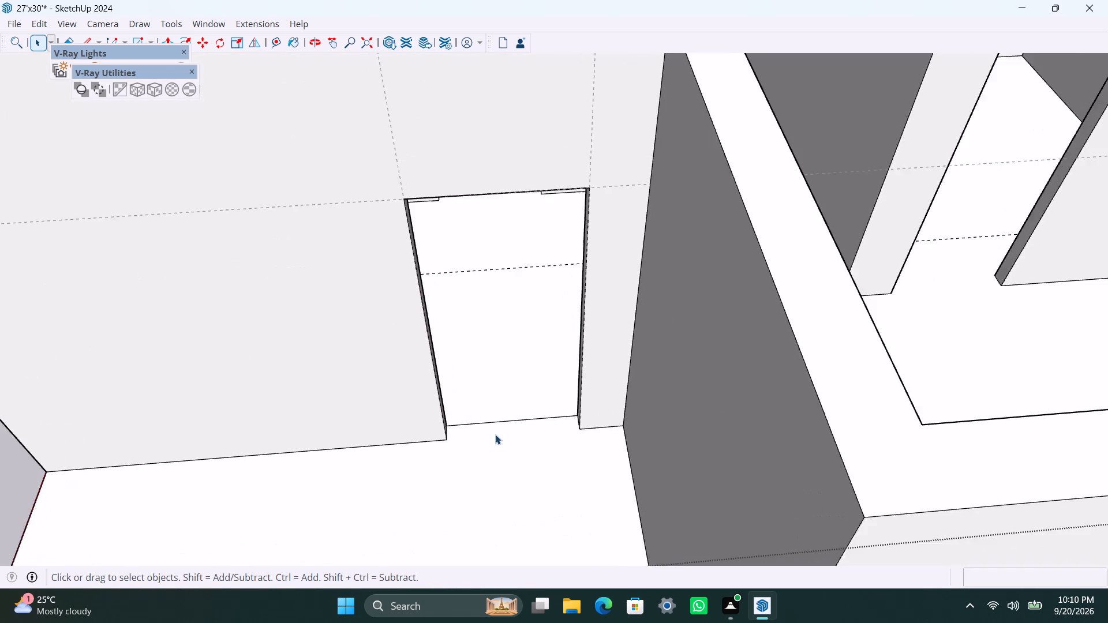
pyautogui.click(503, 419)
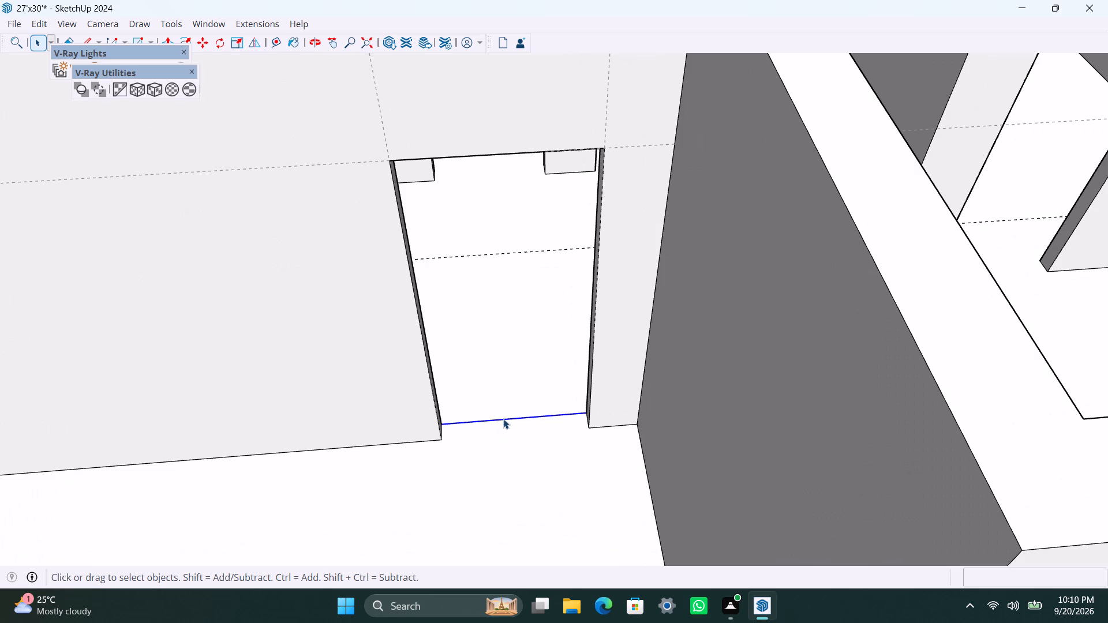
pyautogui.press('Delete')
pyautogui.scroll(-16, 491, 444)
pyautogui.moveTo(405, 437); pyautogui.dragTo(511, 469, button='middle')
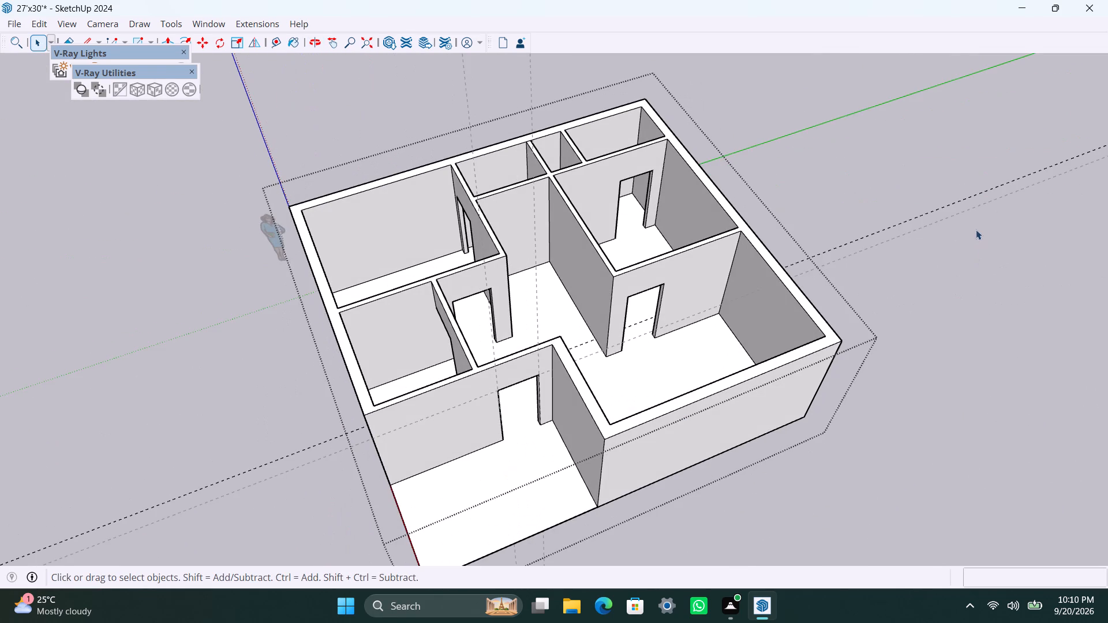
pyautogui.click(975, 225)
pyautogui.doubleClick(860, 262)
pyautogui.click(803, 179)
pyautogui.click(811, 399)
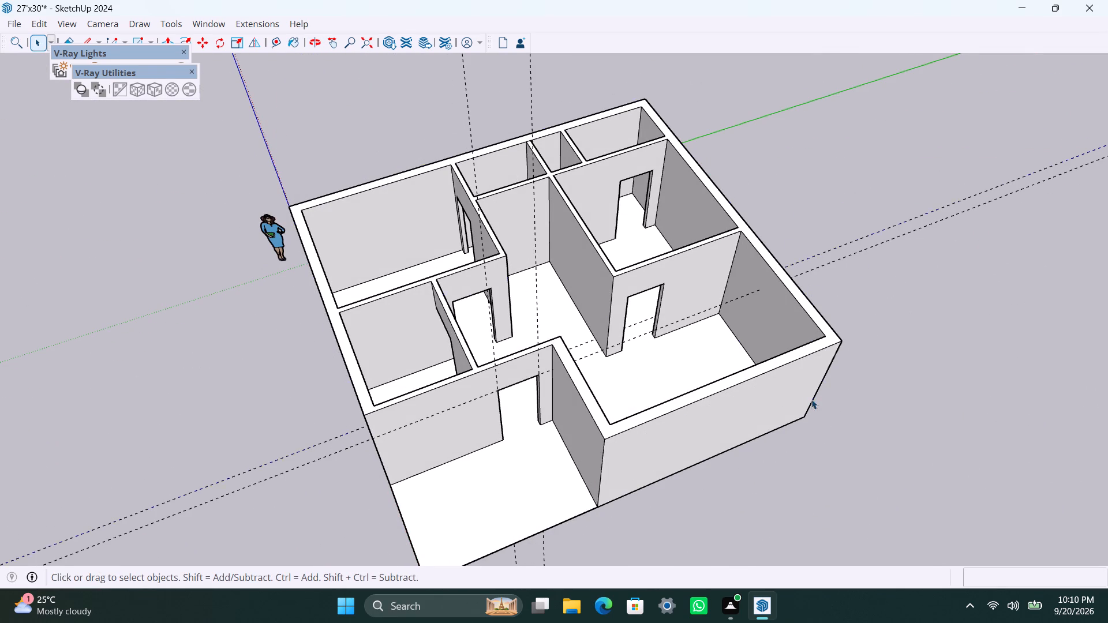
# Run FixIt 101 on the whole building group and dismiss its report.
pyautogui.rightClick(753, 408)
pyautogui.click(811, 375)
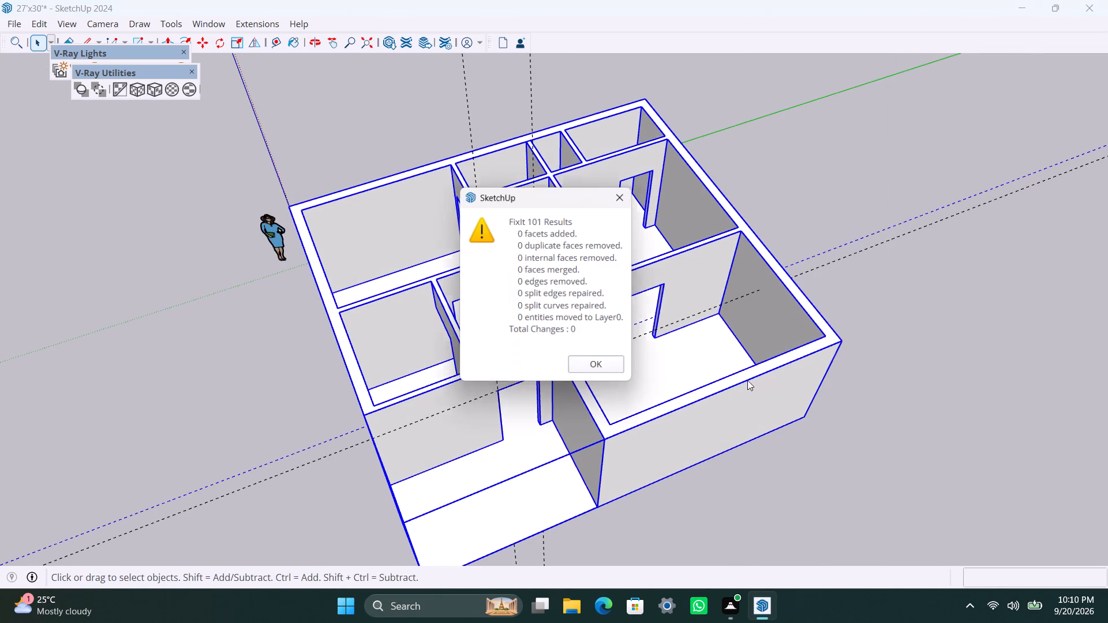
pyautogui.click(604, 370)
pyautogui.click(871, 437)
# Delete all the construction guides in the model.
pyautogui.scroll(3, 662, 482)
pyautogui.moveTo(511, 430); pyautogui.dragTo(392, 422, button='middle')
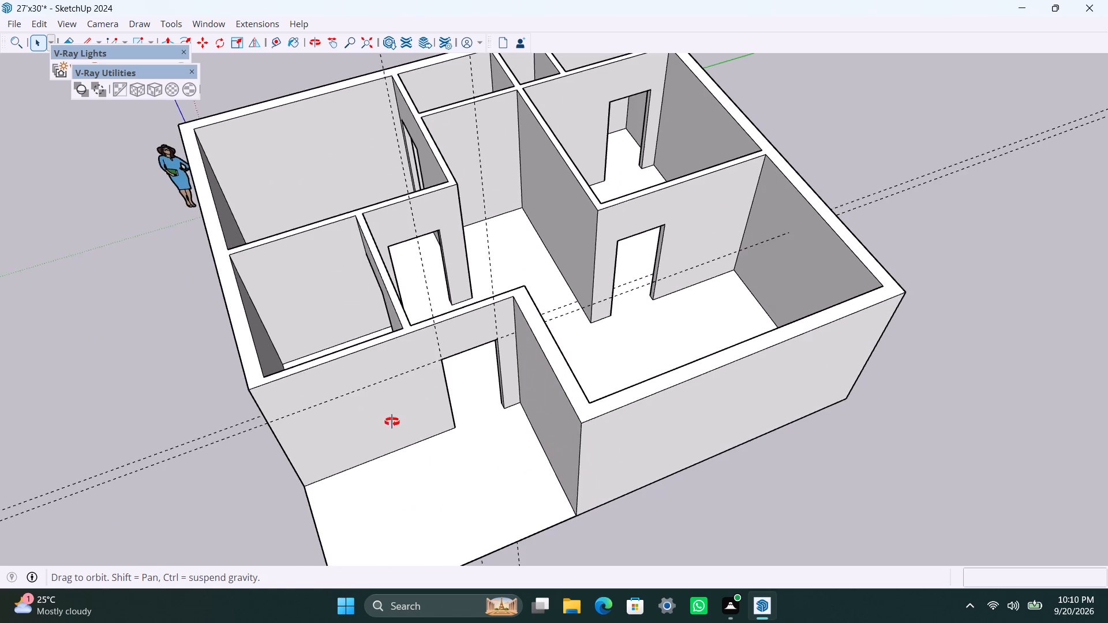
pyautogui.moveTo(392, 422); pyautogui.dragTo(279, 393, button='middle')
pyautogui.click(1089, 387)
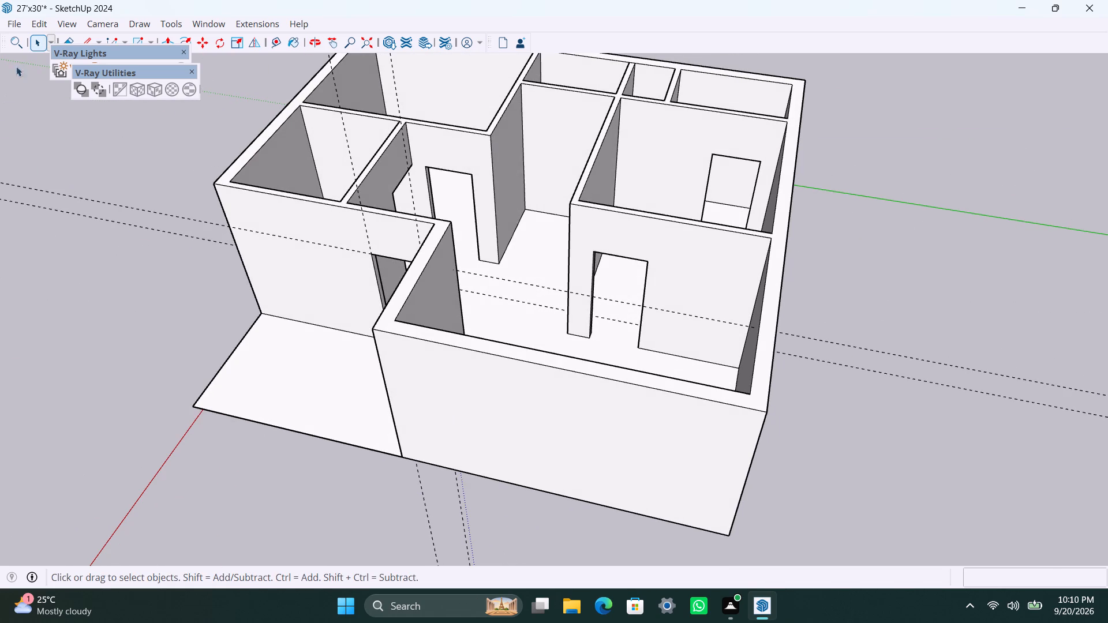
pyautogui.click(37, 18)
pyautogui.click(83, 164)
# Draw a 7' by 3' rectangle filling the porch entrance door opening, from its upper corner to the opposite floor corner.
pyautogui.scroll(3, 335, 314)
pyautogui.moveTo(336, 366); pyautogui.dragTo(525, 427, button='middle')
pyautogui.scroll(2, 522, 430)
pyautogui.moveTo(562, 481); pyautogui.dragTo(616, 500, button='middle')
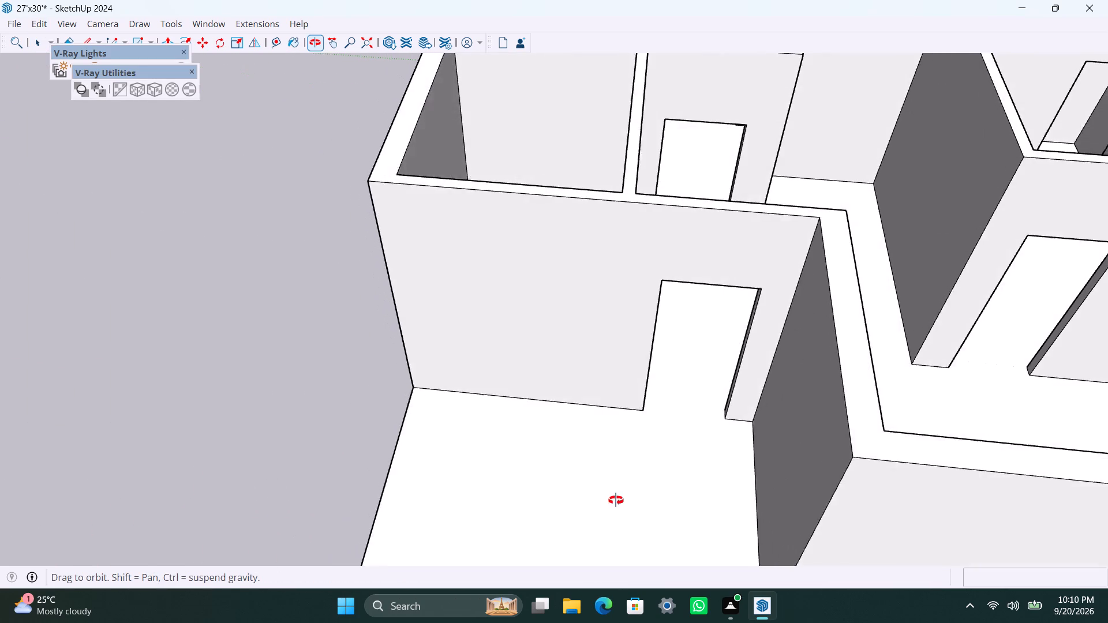
pyautogui.moveTo(616, 500); pyautogui.dragTo(625, 501, button='middle')
pyautogui.scroll(-2, 626, 422)
pyautogui.keyDown('shift'); pyautogui.moveTo(626, 421); pyautogui.dragTo(473, 414, button='middle'); pyautogui.keyUp('shift')
pyautogui.scroll(2, 512, 435)
pyautogui.moveTo(529, 455); pyautogui.dragTo(580, 409, button='middle')
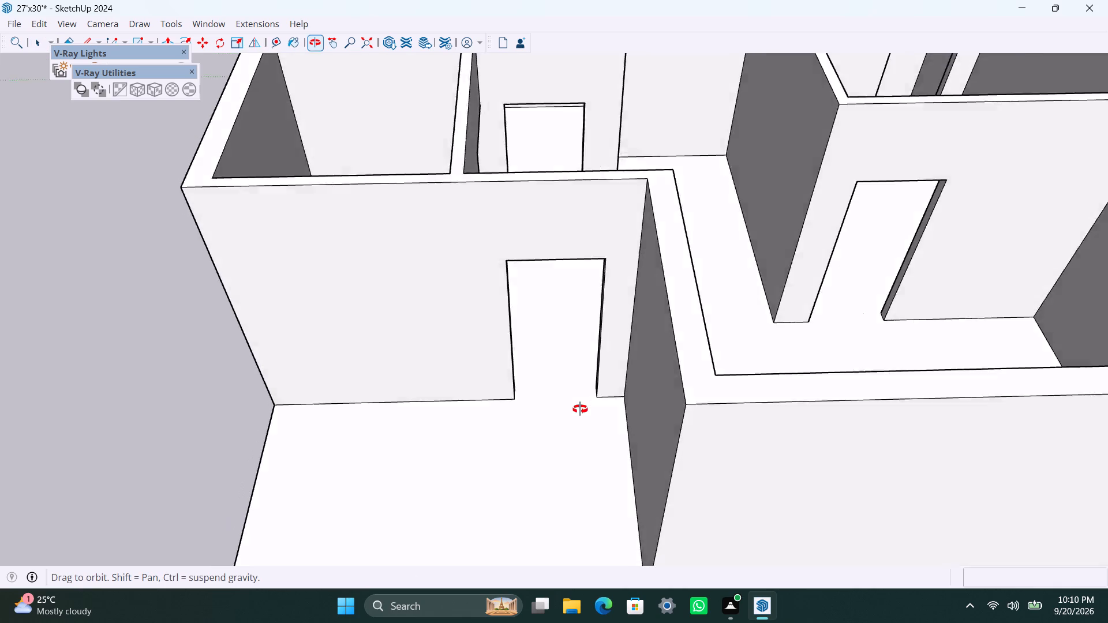
pyautogui.moveTo(580, 409); pyautogui.dragTo(575, 396, button='middle')
pyautogui.scroll(3, 548, 326)
pyautogui.moveTo(520, 271); pyautogui.dragTo(501, 259, button='middle')
pyautogui.scroll(-2, 499, 250)
pyautogui.press('r')
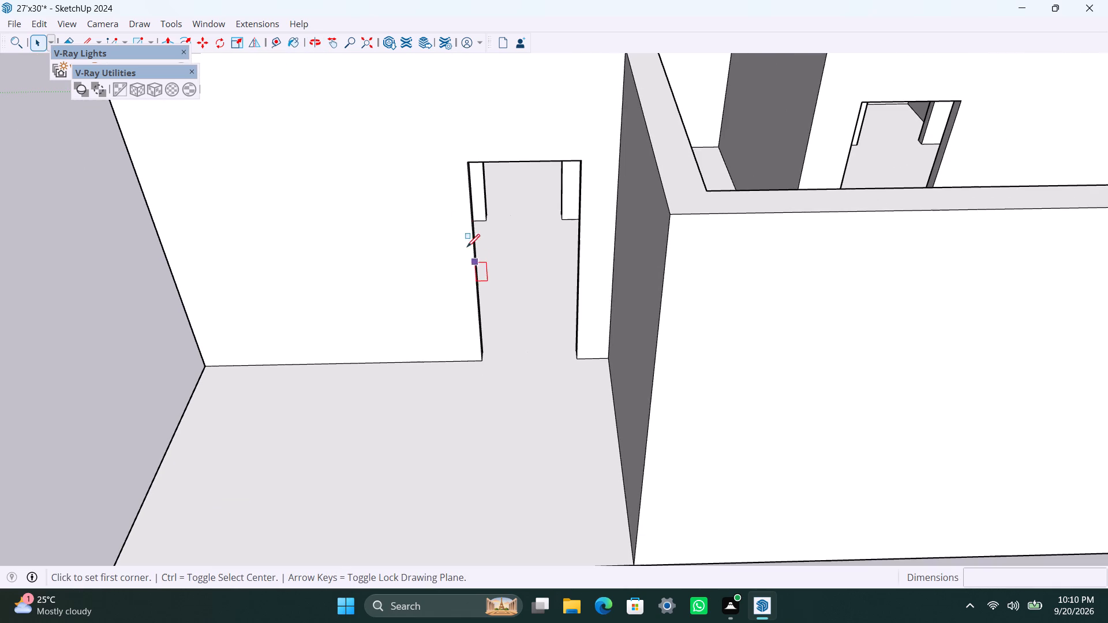
pyautogui.press('space')
pyautogui.doubleClick(397, 171)
pyautogui.press('r')
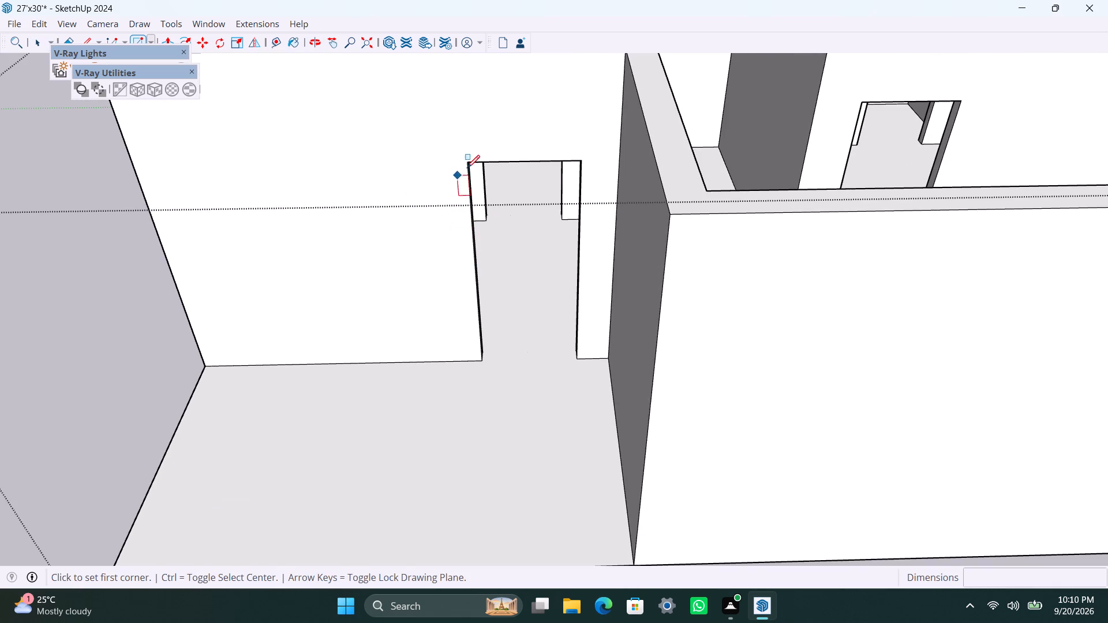
pyautogui.moveTo(468, 162); pyautogui.dragTo(470, 181)
pyautogui.click(577, 359)
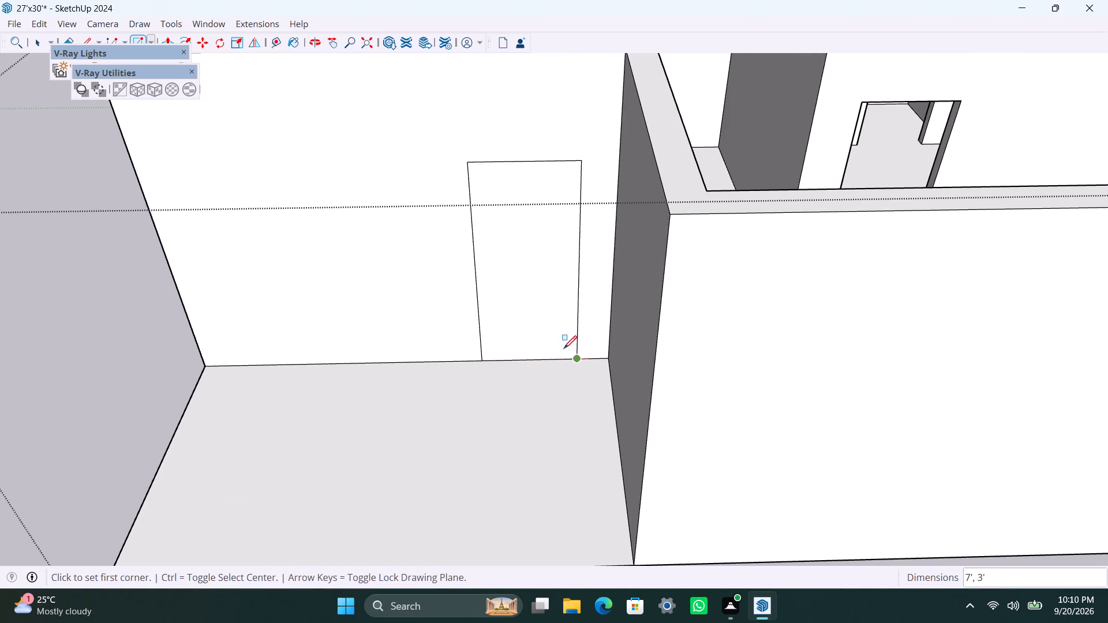
# Make the door rectangle's face and edges in the porch opening into a group.
pyautogui.press('space')
pyautogui.doubleClick(554, 343)
pyautogui.rightClick(554, 341)
pyautogui.click(618, 142)
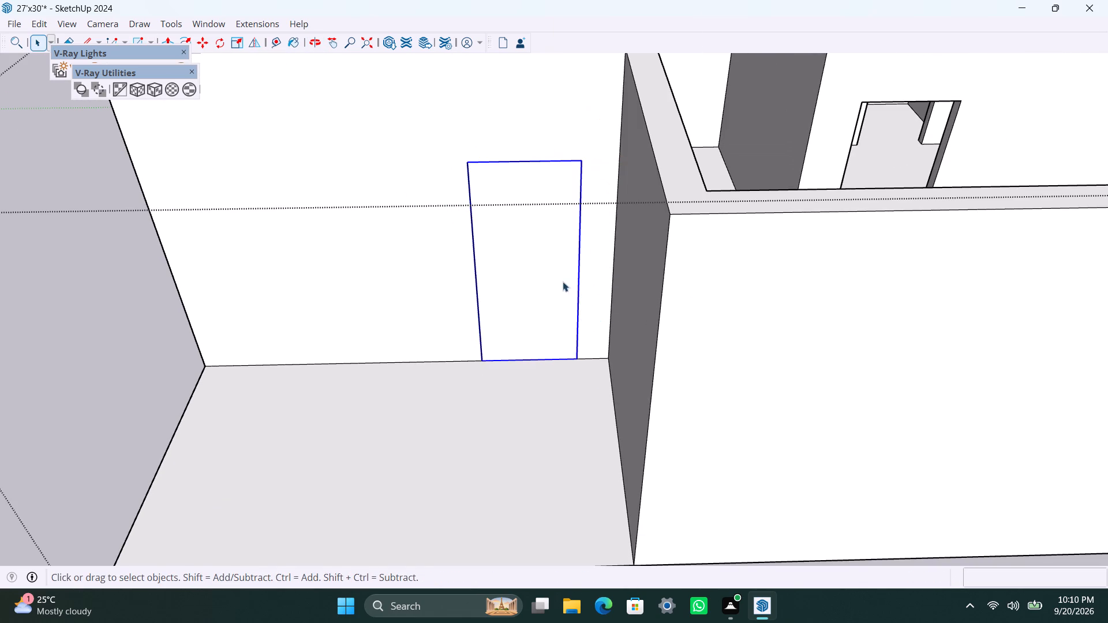
# Inside the door group, offset the rectangle's outline inward 2" and delete the inner face, leaving the frame border.
pyautogui.tripleClick(512, 271)
pyautogui.press('f')
pyautogui.click(487, 220)
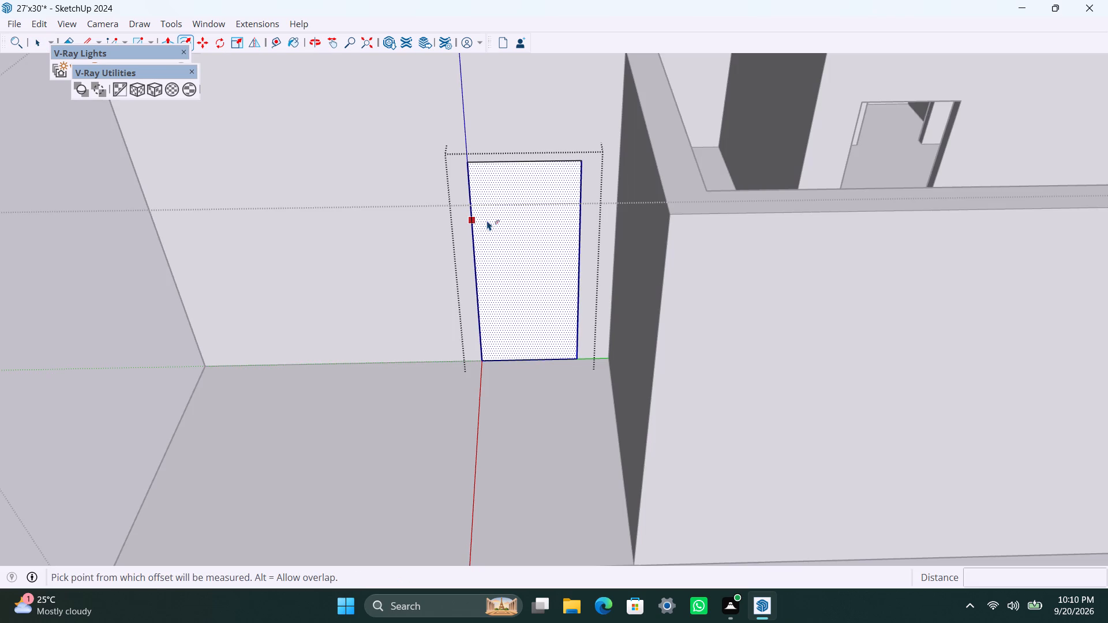
pyautogui.write('2"')
pyautogui.press('Return')
pyautogui.press('space')
pyautogui.click(505, 223)
pyautogui.press('Delete')
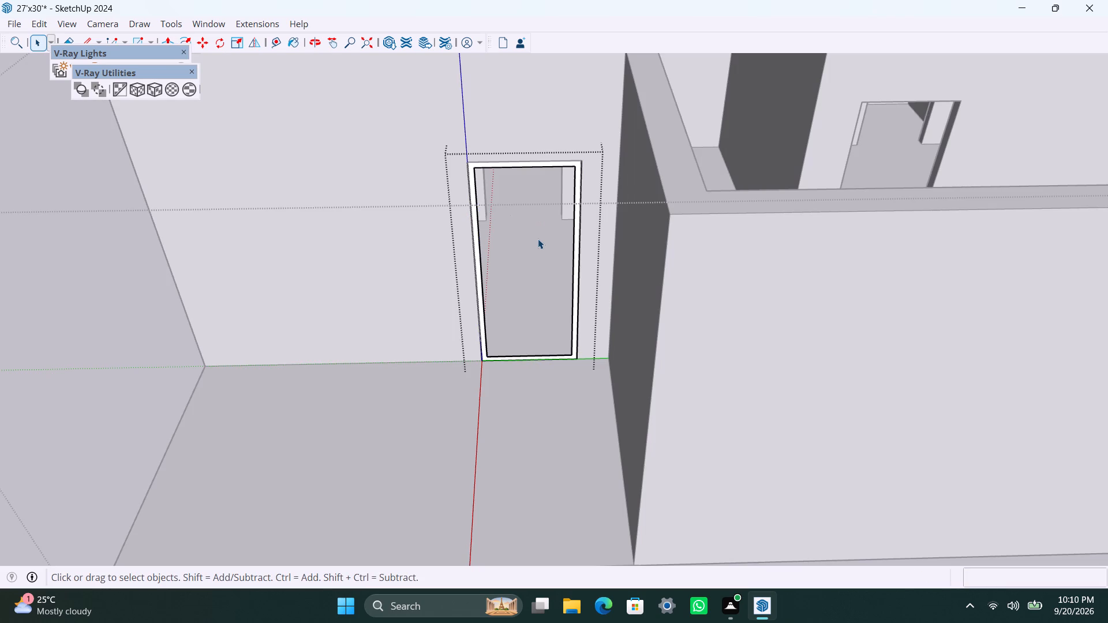
# Extrude the door frame face 2.5" to give the frame its depth.
pyautogui.scroll(6, 517, 329)
pyautogui.scroll(6, 459, 379)
pyautogui.scroll(-4, 482, 277)
pyautogui.scroll(6, 480, 291)
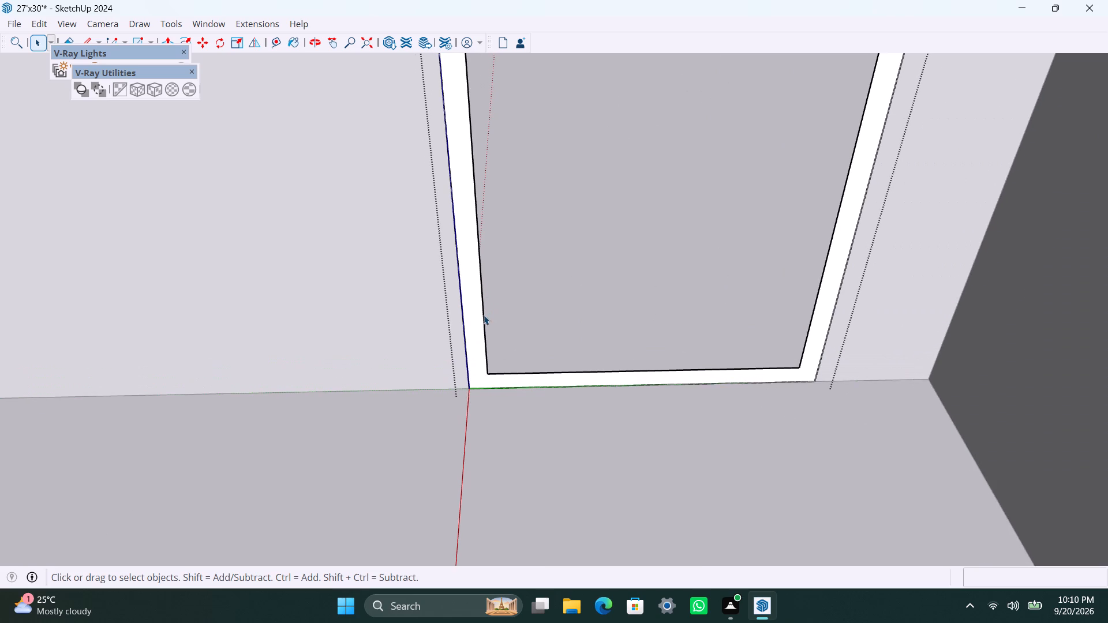
pyautogui.scroll(1, 484, 315)
pyautogui.click(469, 330)
pyautogui.press('p')
pyautogui.click(469, 329)
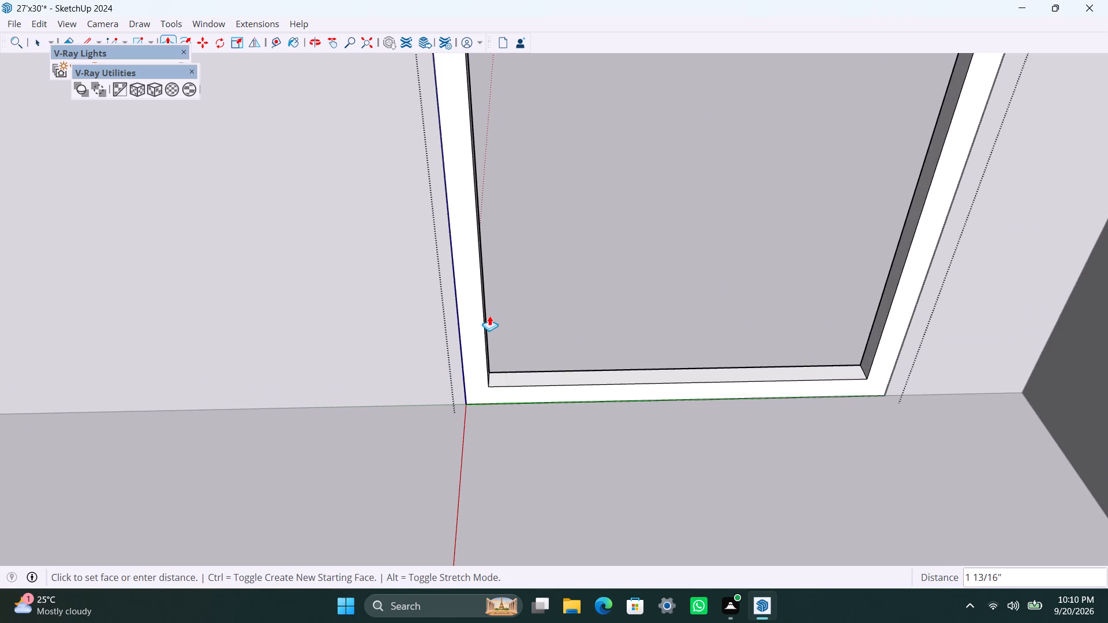
pyautogui.write('2.5"')
pyautogui.press('Return')
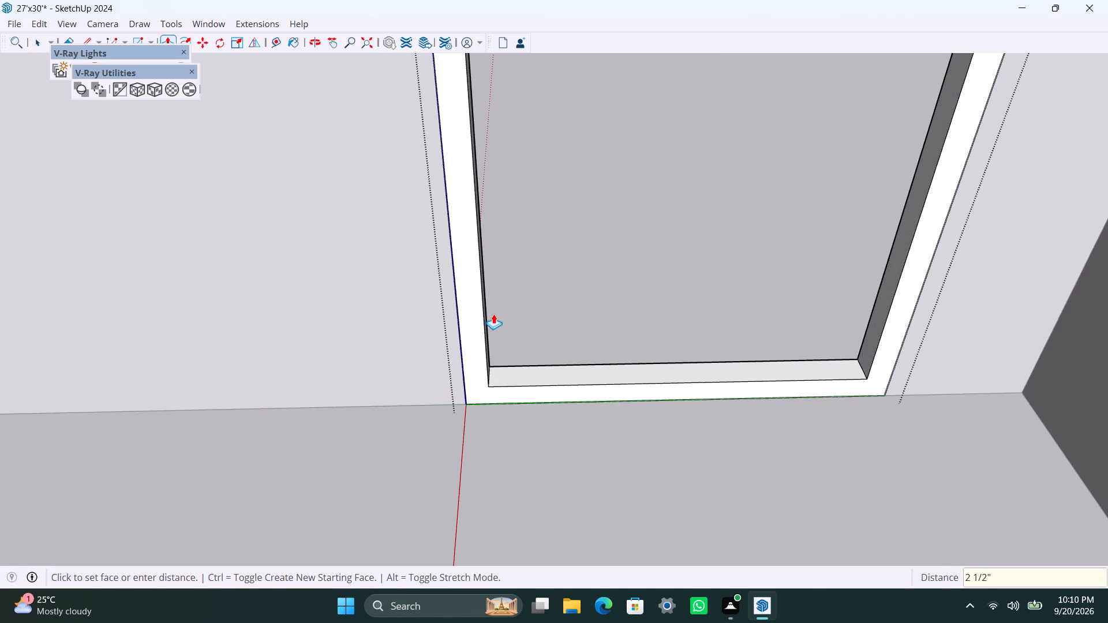
pyautogui.press('space')
# Draw a rectangle filling the inside of the door frame, corner to opposite corner, for the door leaf.
pyautogui.scroll(-11, 413, 343)
pyautogui.scroll(-4, 431, 295)
pyautogui.keyDown('shift'); pyautogui.moveTo(439, 302); pyautogui.dragTo(439, 306, button='middle'); pyautogui.keyUp('shift')
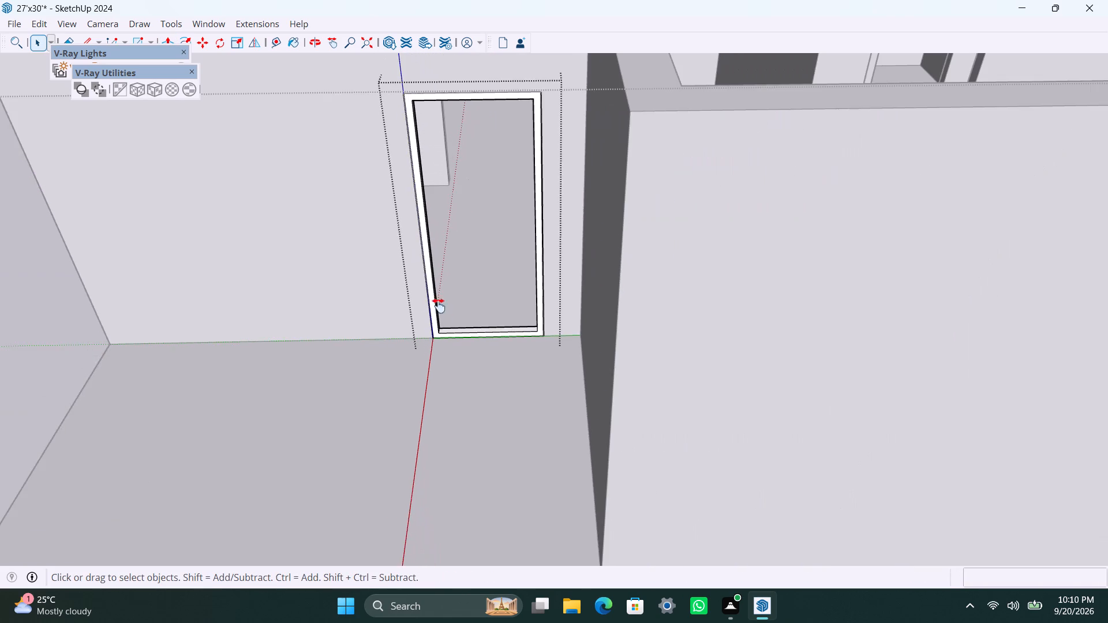
pyautogui.keyDown('shift'); pyautogui.moveTo(439, 306); pyautogui.dragTo(448, 349, button='middle'); pyautogui.keyUp('shift')
pyautogui.scroll(3, 450, 321)
pyautogui.scroll(-1, 444, 272)
pyautogui.press('r')
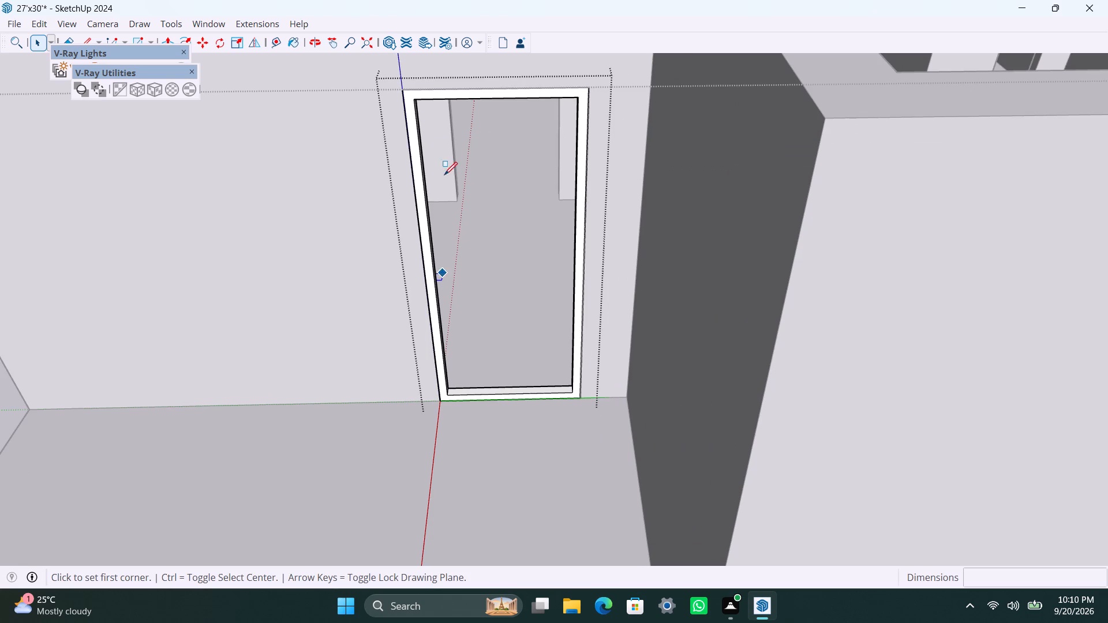
pyautogui.click(418, 98)
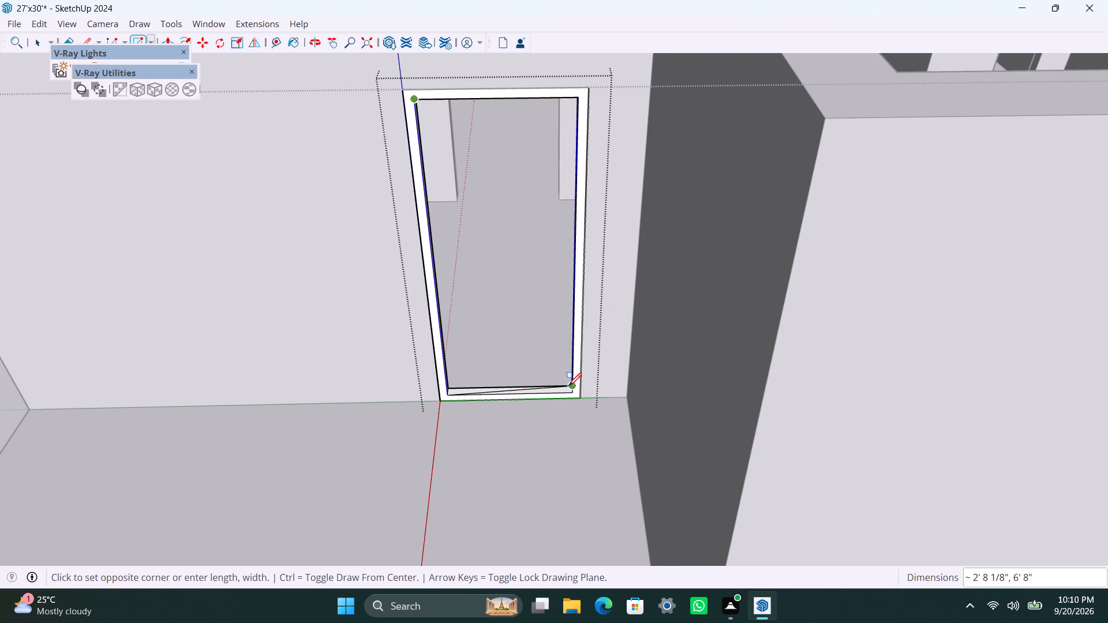
pyautogui.click(570, 391)
# Make the door leaf rectangle's face and edges into its own group within the frame group.
pyautogui.press('space')
pyautogui.doubleClick(531, 356)
pyautogui.rightClick(530, 356)
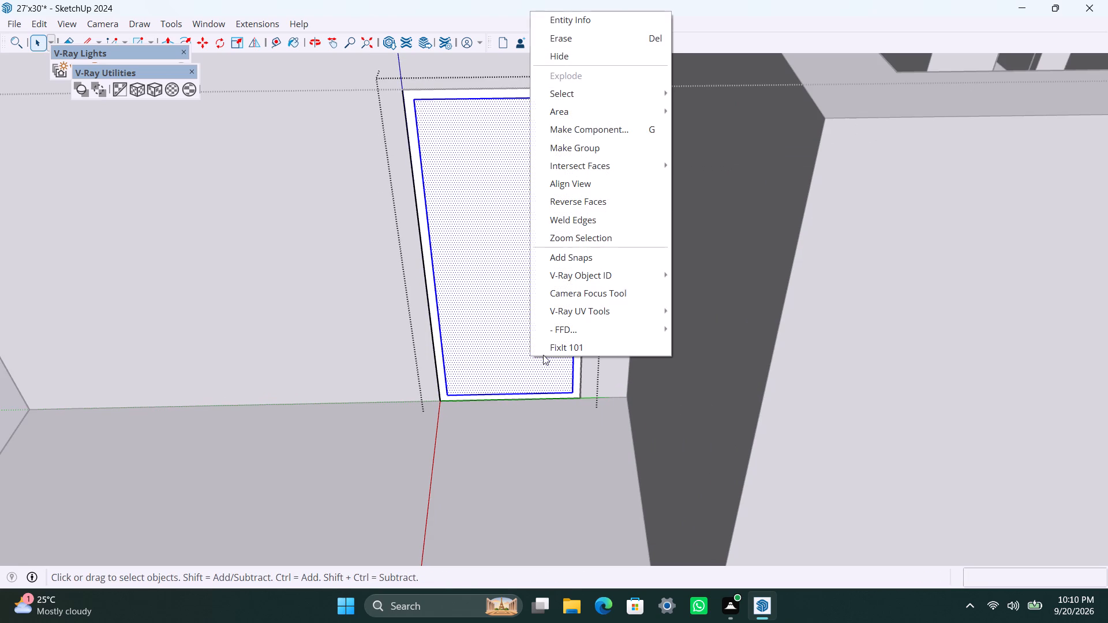
pyautogui.click(632, 143)
# Open the door leaf group and extrude its face 18 mm.
pyautogui.tripleClick(496, 276)
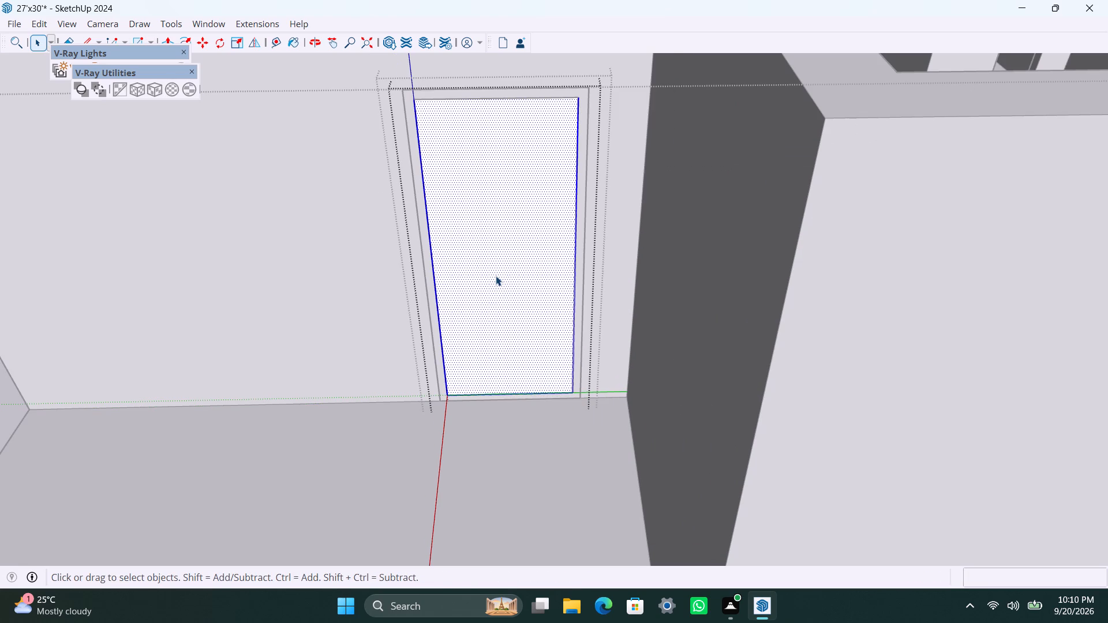
pyautogui.press('p')
pyautogui.click(496, 276)
pyautogui.write('18mm')
pyautogui.press('Return')
pyautogui.press('space')
# Place a horizontal guide 4' below the top edge of the door leaf.
pyautogui.scroll(-4, 504, 249)
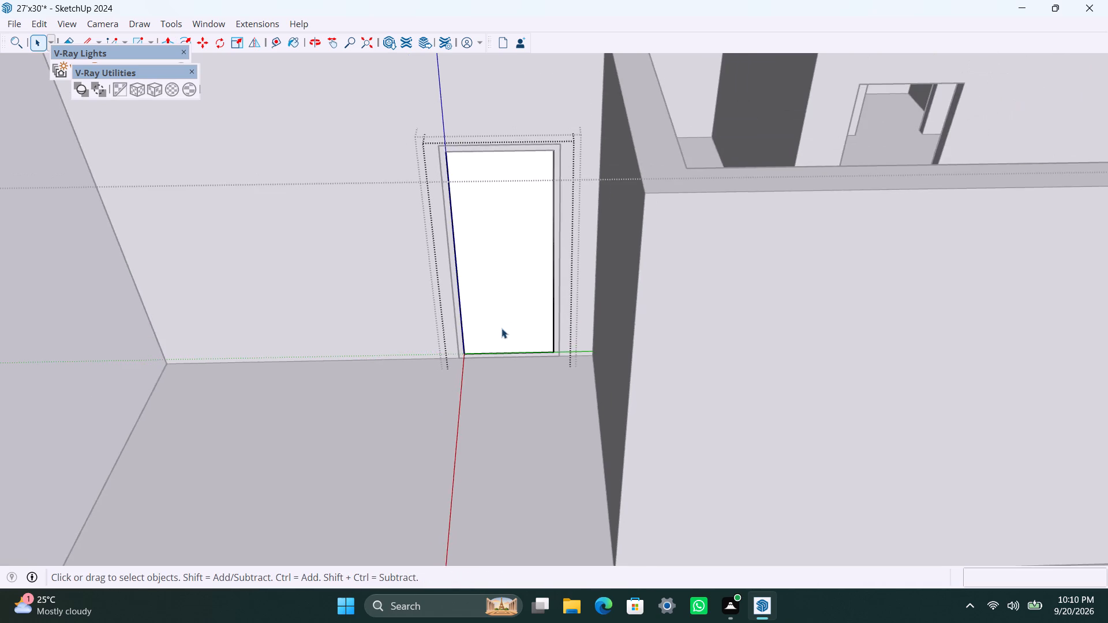
pyautogui.keyDown('shift'); pyautogui.moveTo(503, 329); pyautogui.dragTo(556, 395, button='middle'); pyautogui.keyUp('shift')
pyautogui.scroll(3, 545, 331)
pyautogui.moveTo(562, 310); pyautogui.dragTo(536, 226, button='middle')
pyautogui.scroll(1, 567, 207)
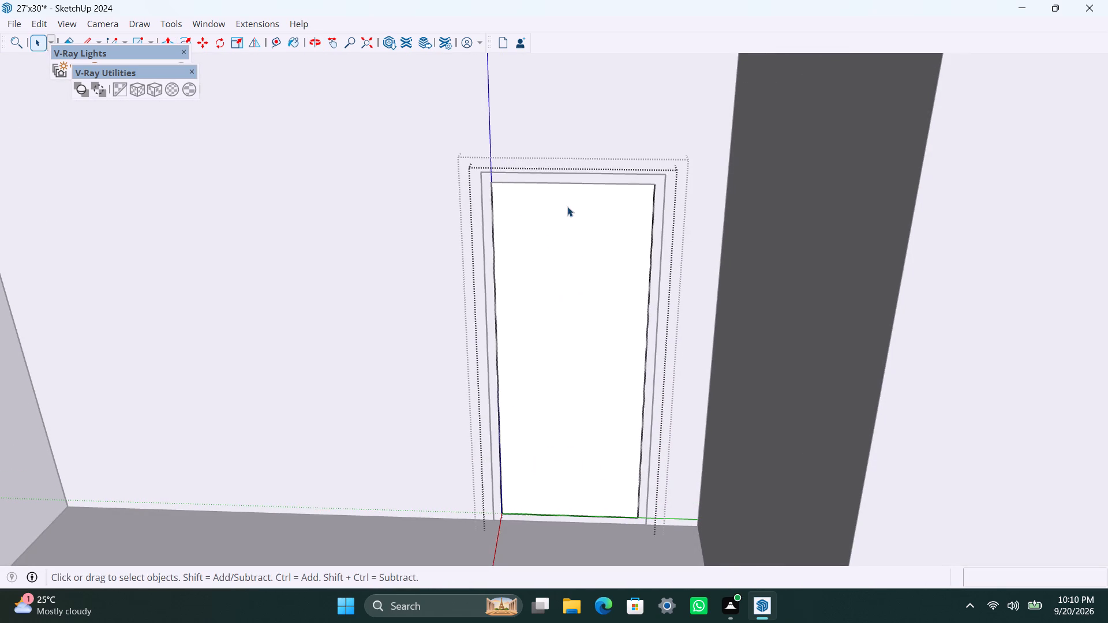
pyautogui.press('t')
pyautogui.click(577, 180)
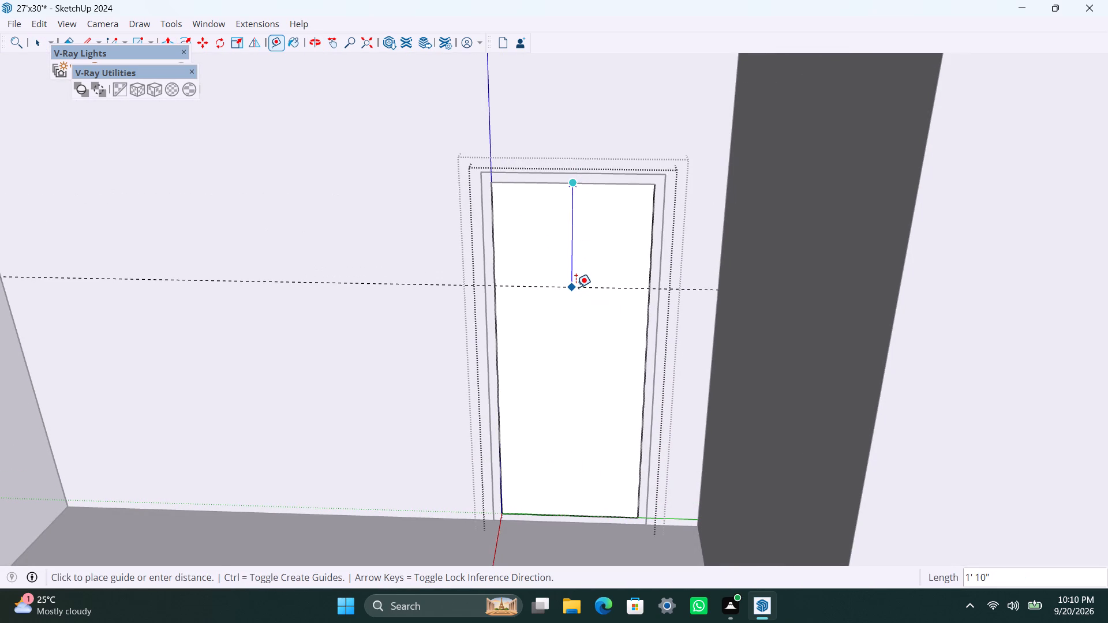
pyautogui.press('4')
pyautogui.press("'")
pyautogui.press('Return')
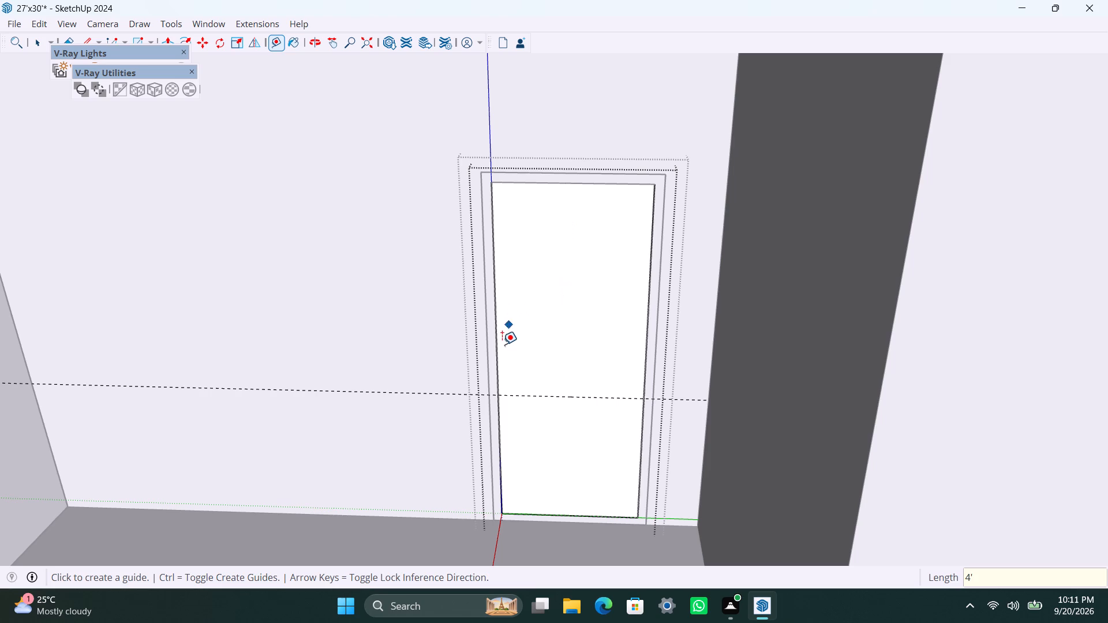
# Place a vertical guide 6" in from the door leaf's side edge and a second one 1.5" beyond it.
pyautogui.click(500, 352)
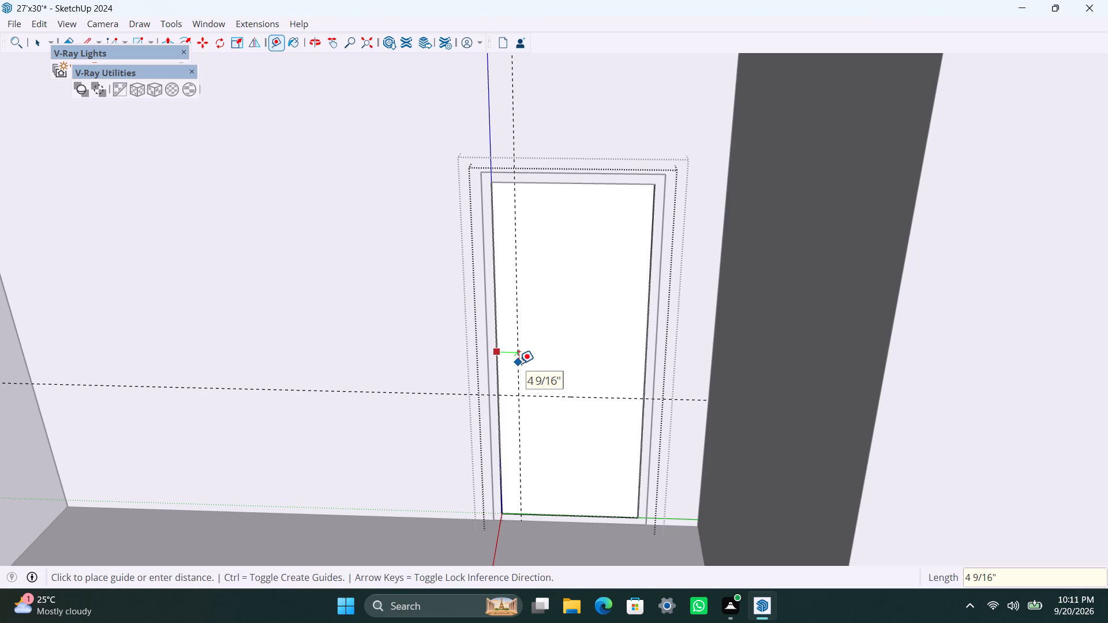
pyautogui.press('8')
pyautogui.press('BackSpace')
pyautogui.write('6"')
pyautogui.press('Return')
pyautogui.click(528, 348)
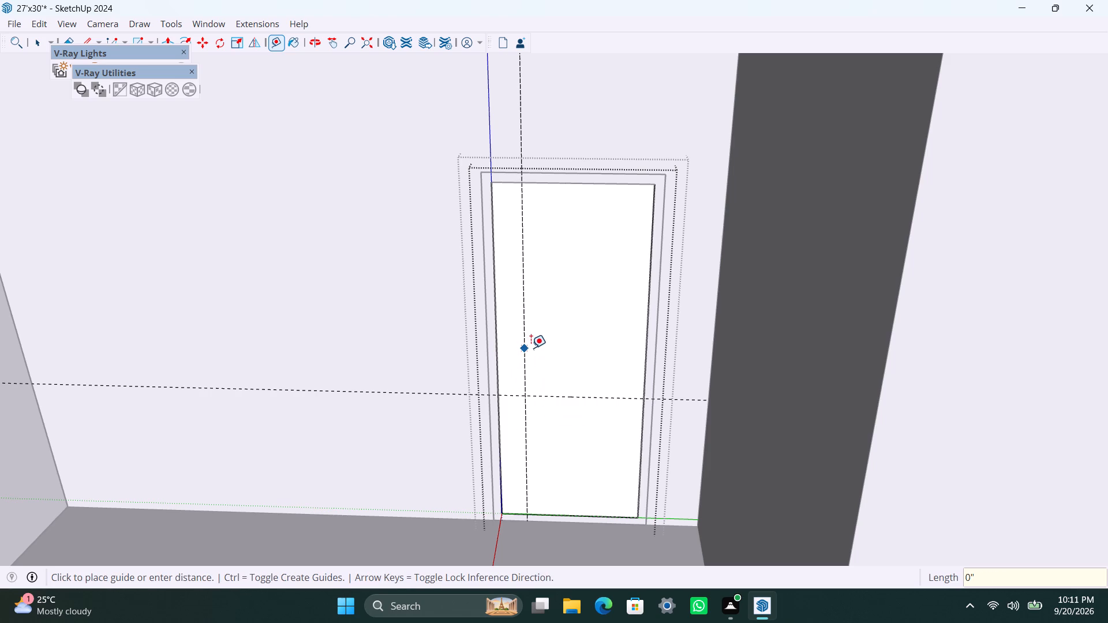
pyautogui.write('1.5"')
pyautogui.press('Return')
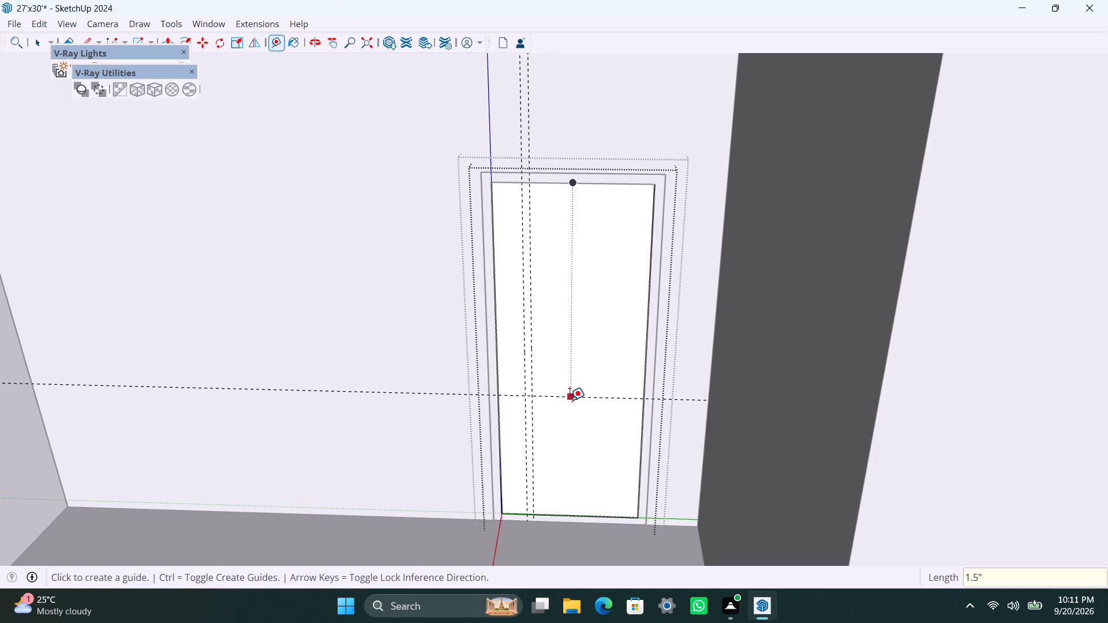
# Place a horizontal guide 8" above the existing horizontal guide on the door leaf.
pyautogui.click(570, 400)
pyautogui.press('space')
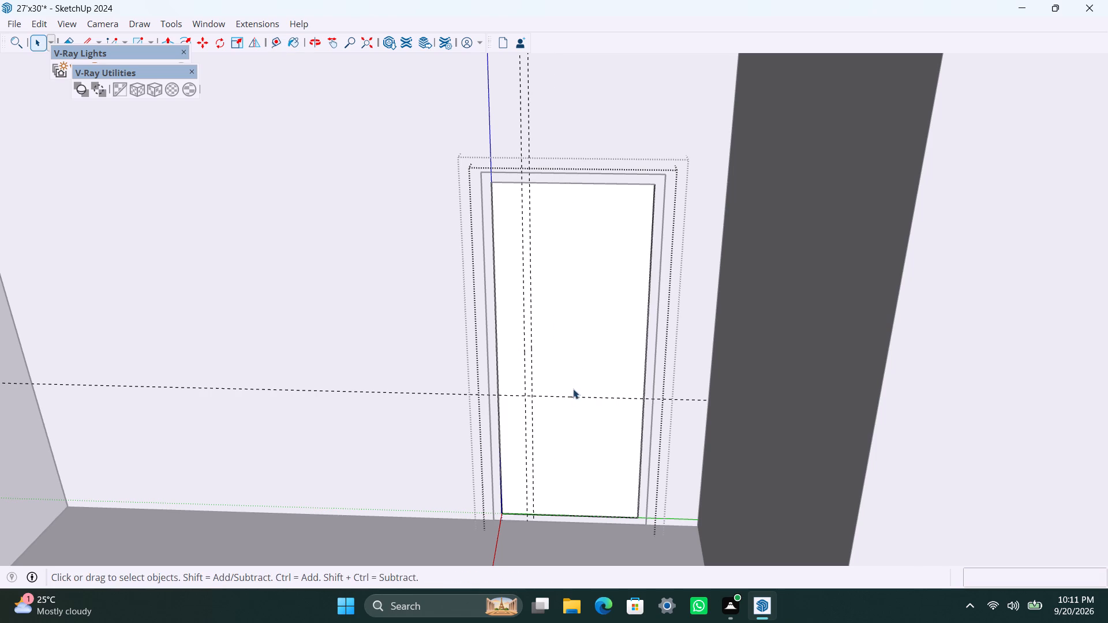
pyautogui.press('t')
pyautogui.click(602, 399)
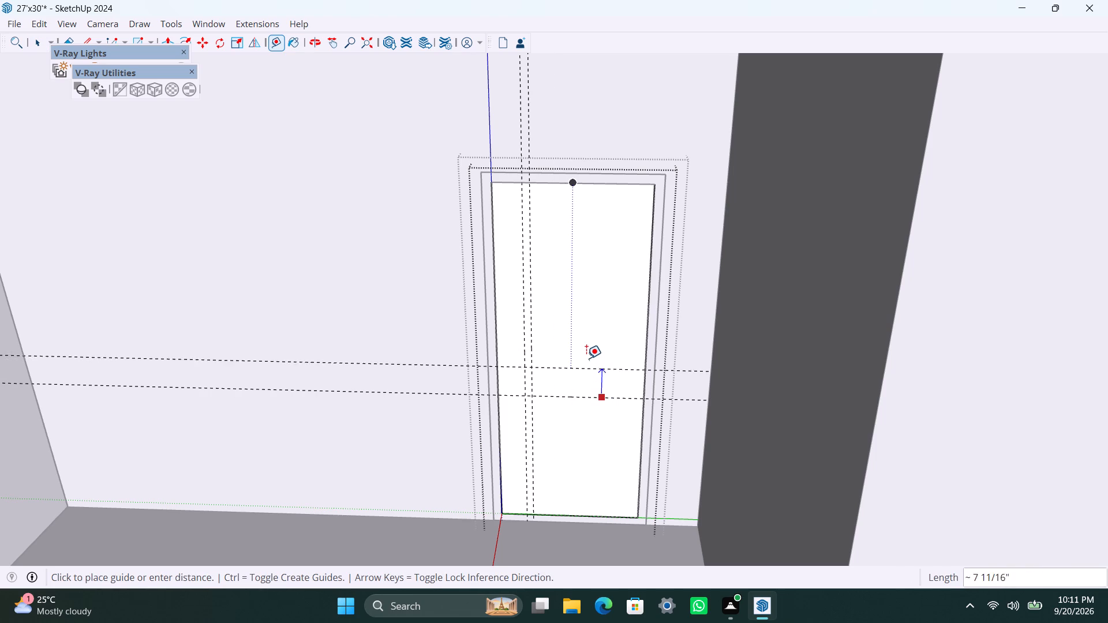
pyautogui.write('8"')
pyautogui.press('Return')
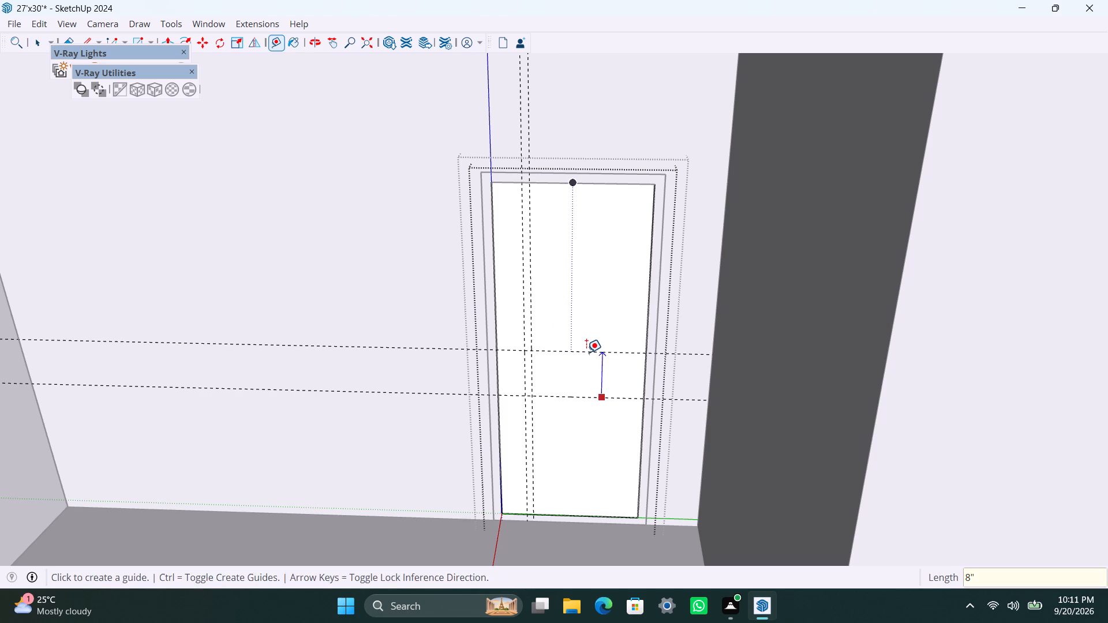
pyautogui.press('space')
# Draw an 8" by 1 1/2" rectangle for the door handle between the four crossing guides.
pyautogui.scroll(8, 538, 384)
pyautogui.press('r')
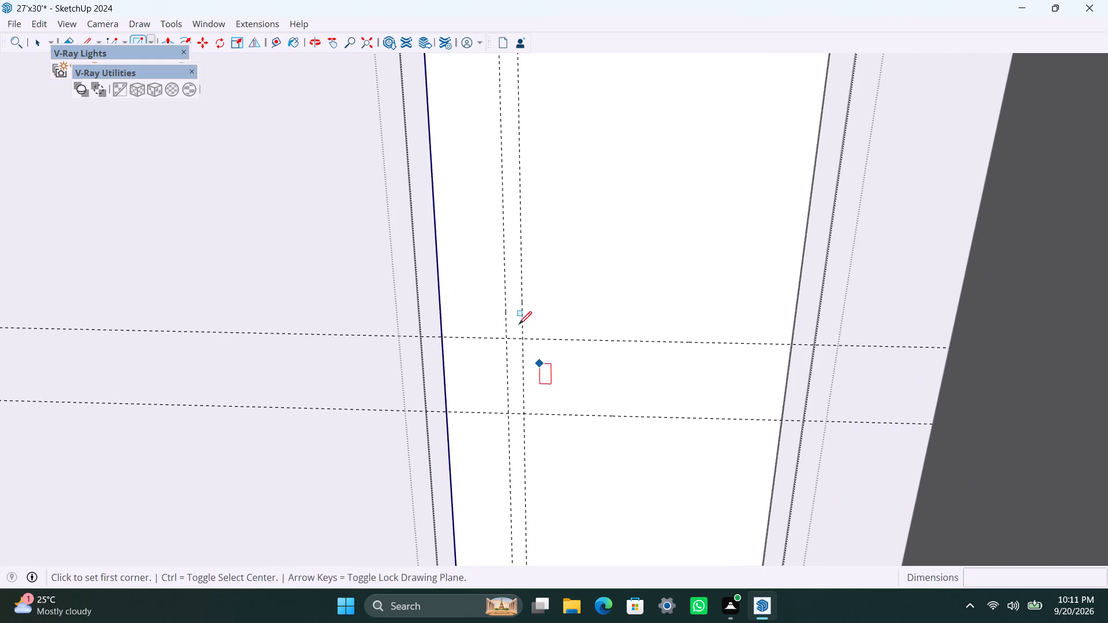
pyautogui.moveTo(526, 336); pyautogui.dragTo(522, 356)
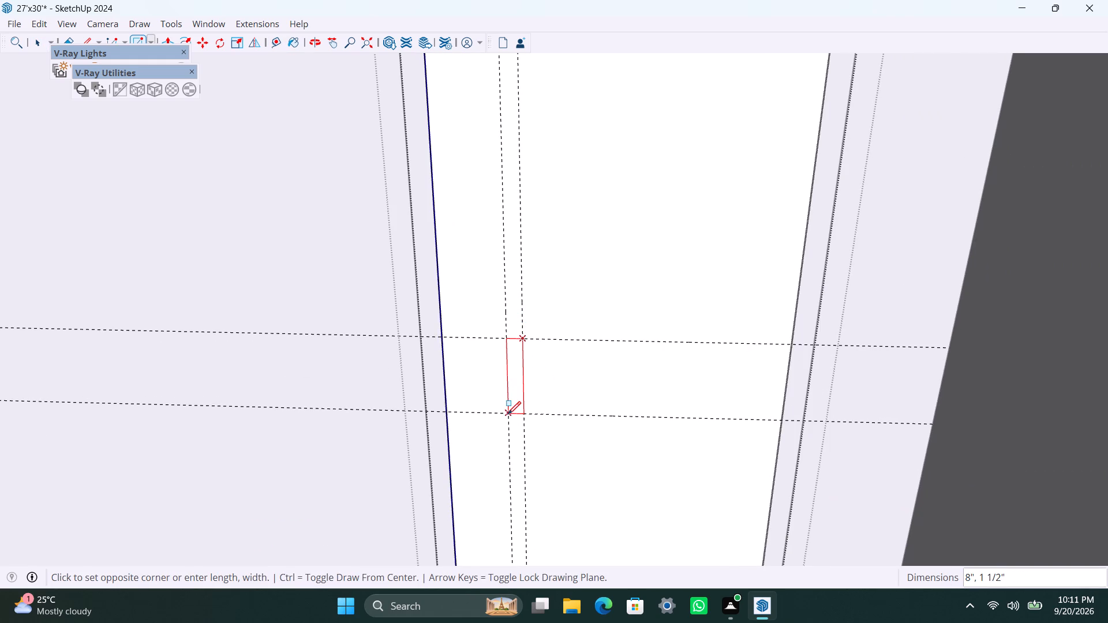
pyautogui.click(508, 414)
pyautogui.press('space')
# Make the handle rectangle's face and edges into its own group within the door leaf.
pyautogui.doubleClick(518, 382)
pyautogui.rightClick(518, 382)
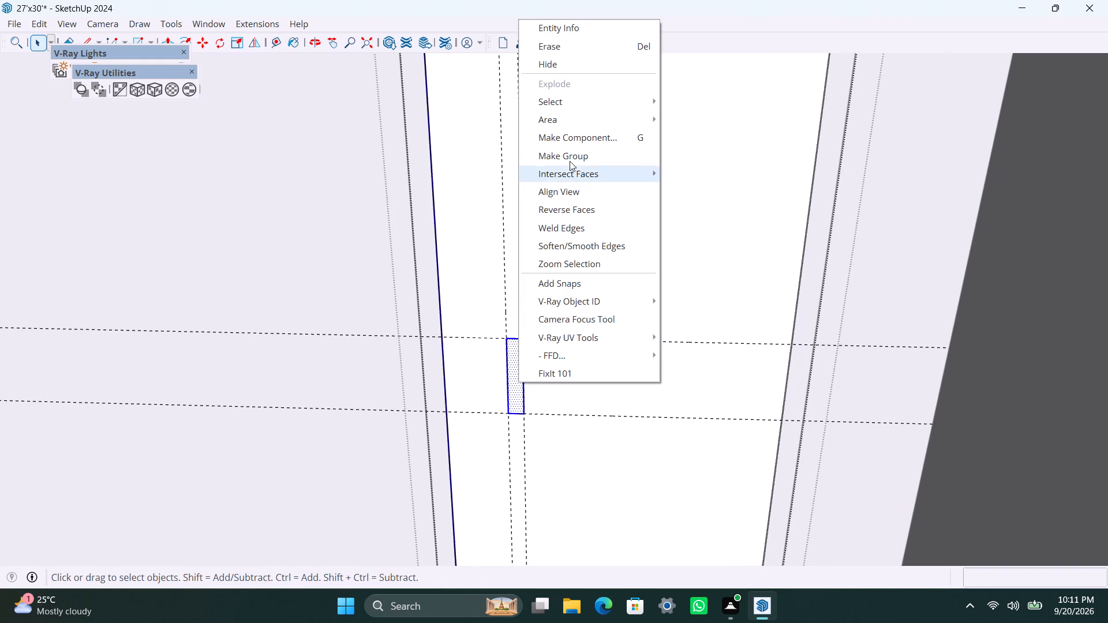
pyautogui.click(570, 155)
# Open the handle group, extrude its face 0.5", and leave the nested door groups.
pyautogui.scroll(2, 512, 397)
pyautogui.tripleClick(516, 381)
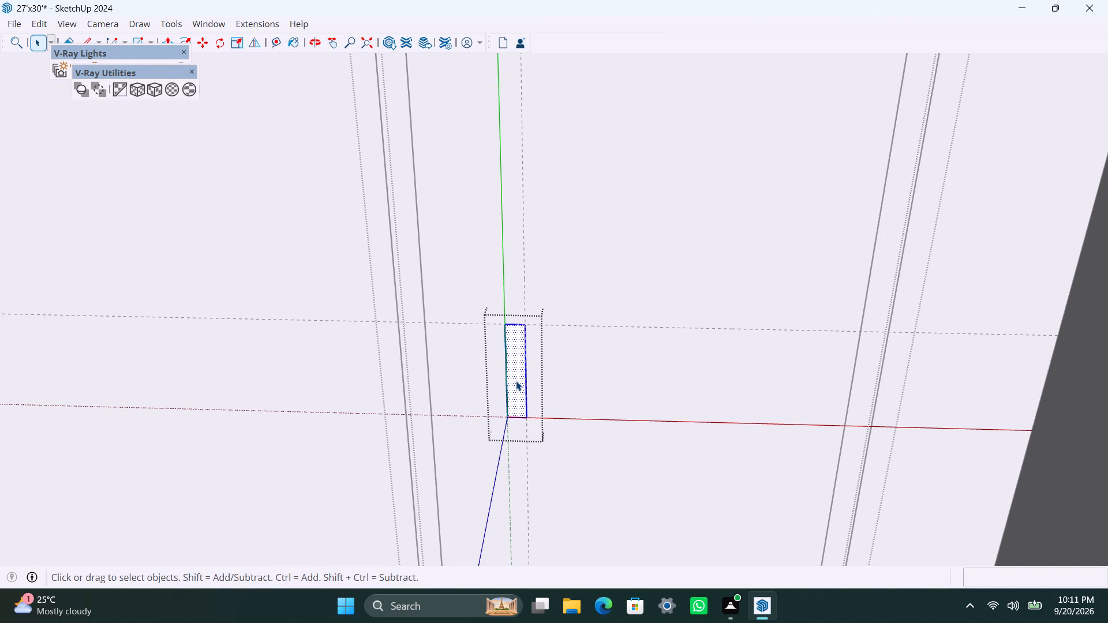
pyautogui.press('p')
pyautogui.click(516, 380)
pyautogui.write('0.5"')
pyautogui.press('Return')
pyautogui.press('space')
pyautogui.scroll(-10, 511, 400)
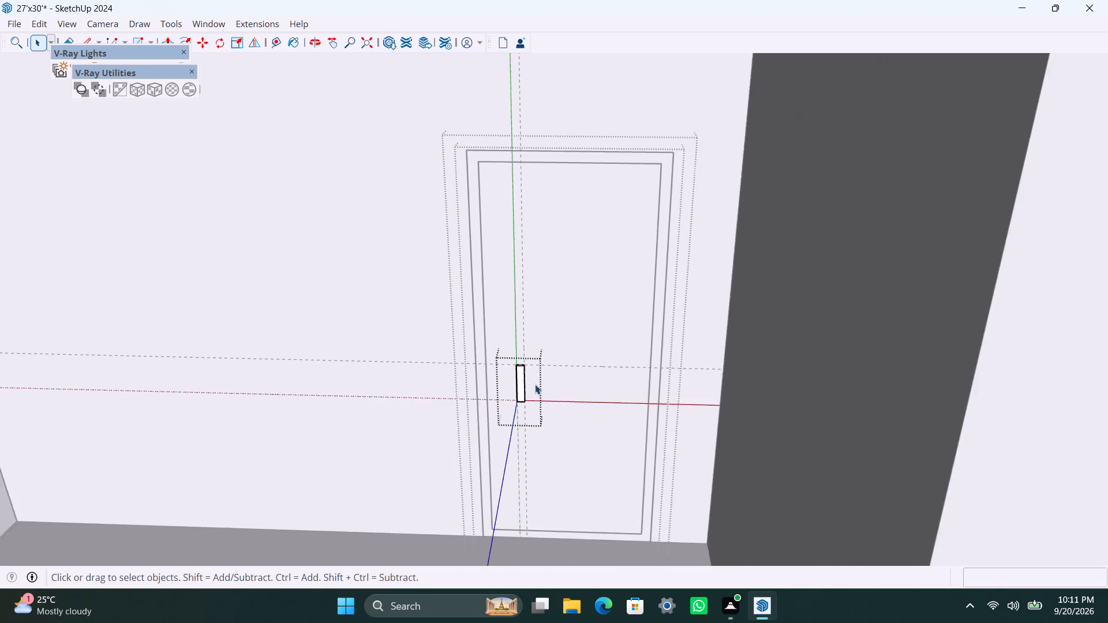
pyautogui.scroll(-16, 535, 384)
pyautogui.tripleClick(256, 295)
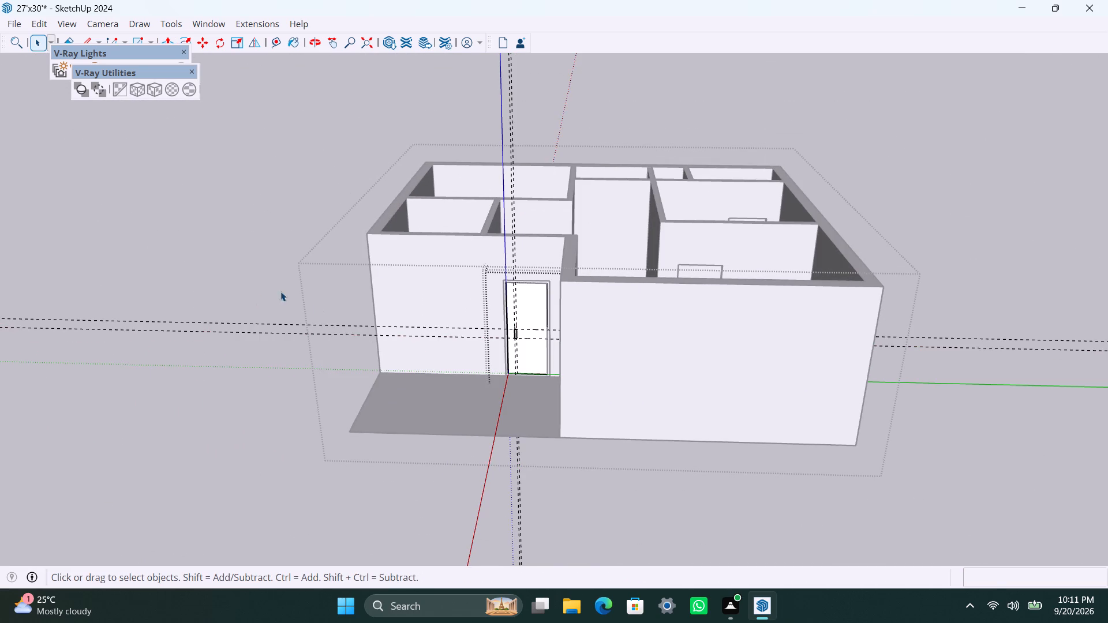
pyautogui.scroll(2, 643, 200)
pyautogui.moveTo(519, 273); pyautogui.dragTo(554, 424, button='middle')
pyautogui.click(866, 221)
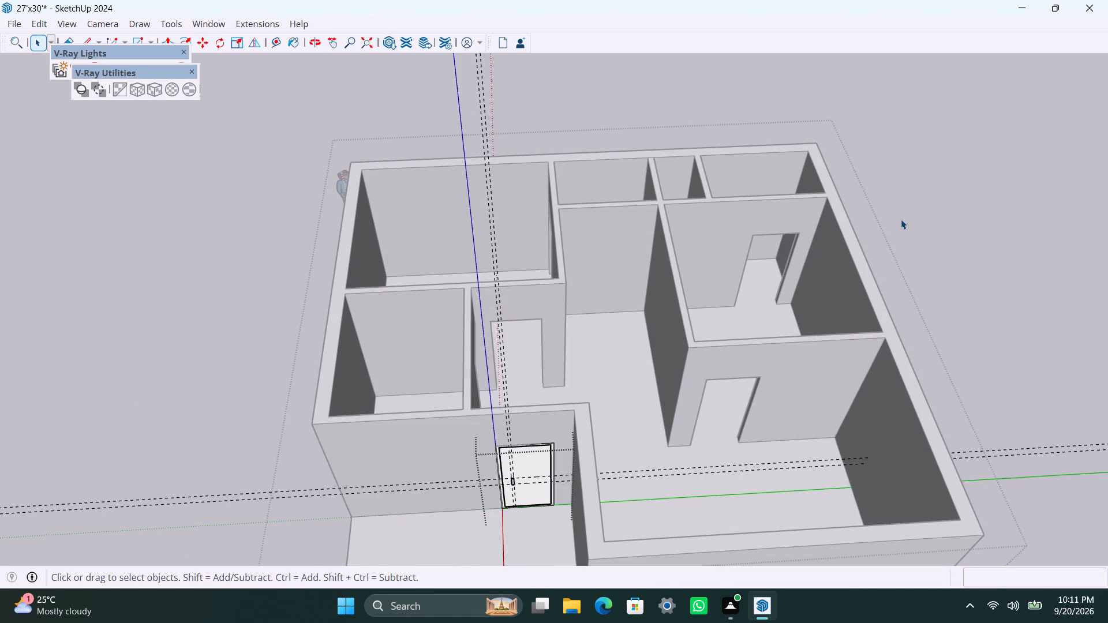
pyautogui.doubleClick(901, 219)
# Within the wall group, draw a rectangle filling the partition doorway behind the porch entrance, corner to opposite corner.
pyautogui.scroll(4, 589, 401)
pyautogui.moveTo(577, 356); pyautogui.dragTo(668, 360, button='middle')
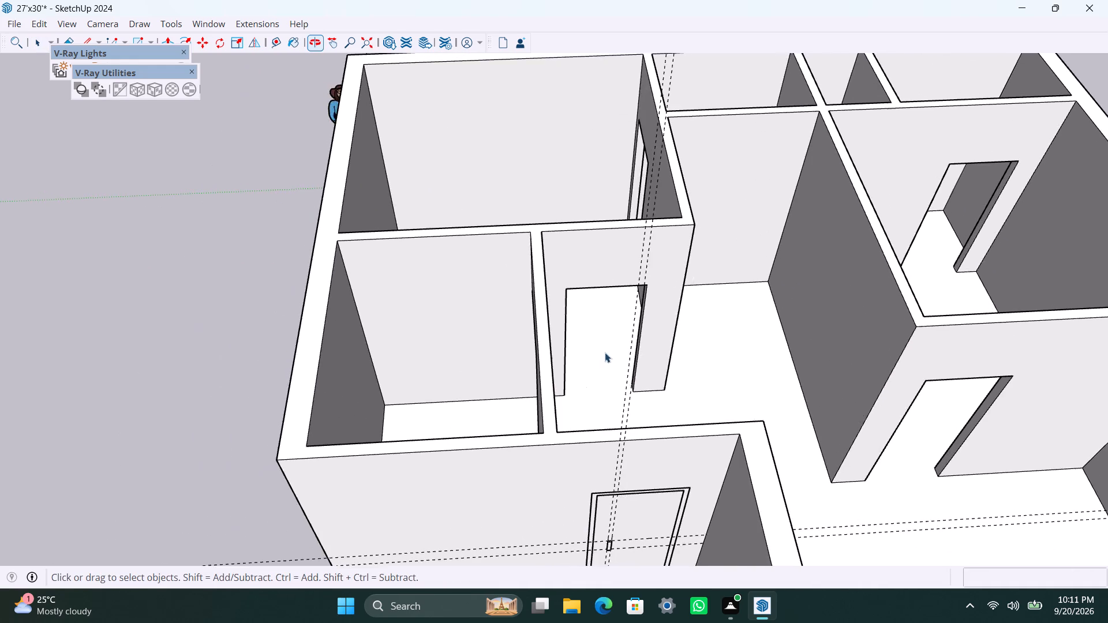
pyautogui.scroll(3, 605, 352)
pyautogui.moveTo(572, 314); pyautogui.dragTo(503, 338, button='middle')
pyautogui.press('r')
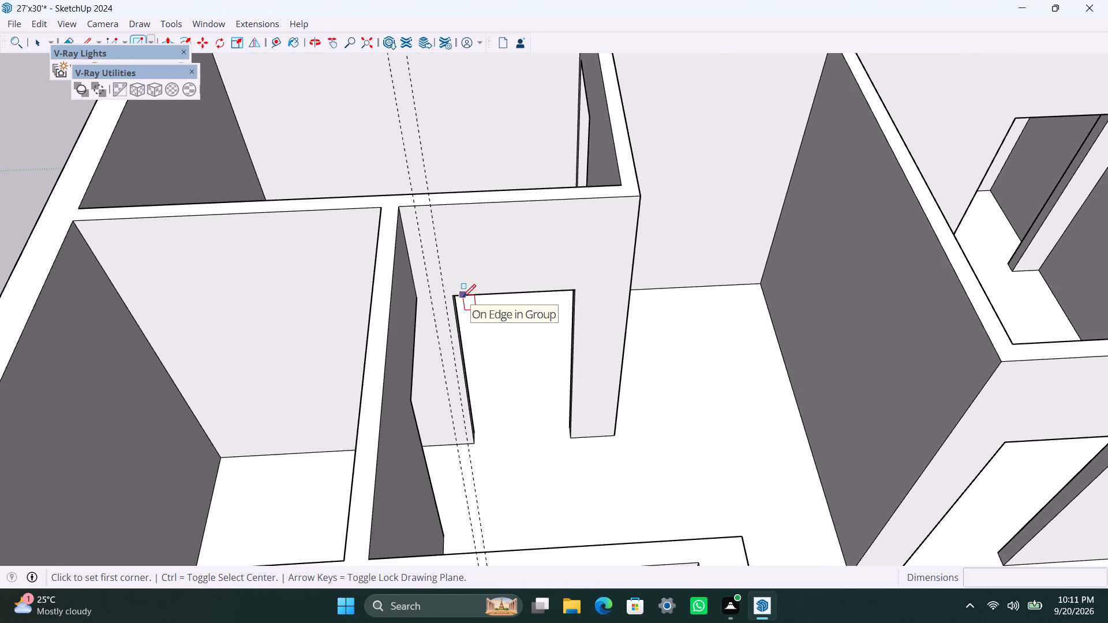
pyautogui.press('space')
pyautogui.click(500, 267)
pyautogui.doubleClick(500, 267)
pyautogui.click(500, 267)
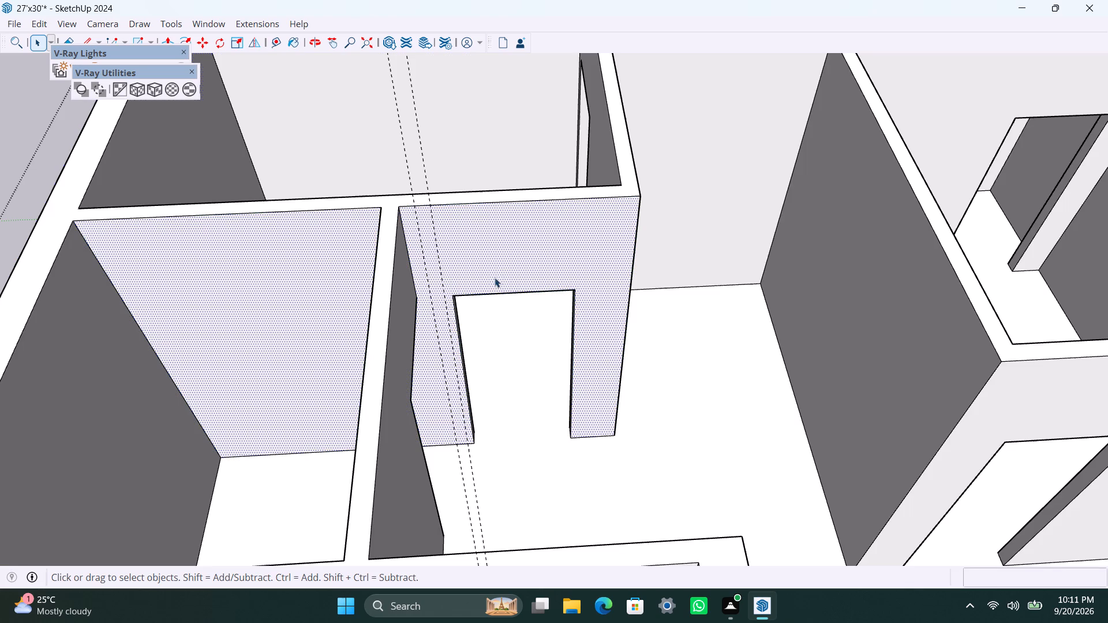
pyautogui.press('r')
pyautogui.moveTo(457, 299); pyautogui.dragTo(462, 307)
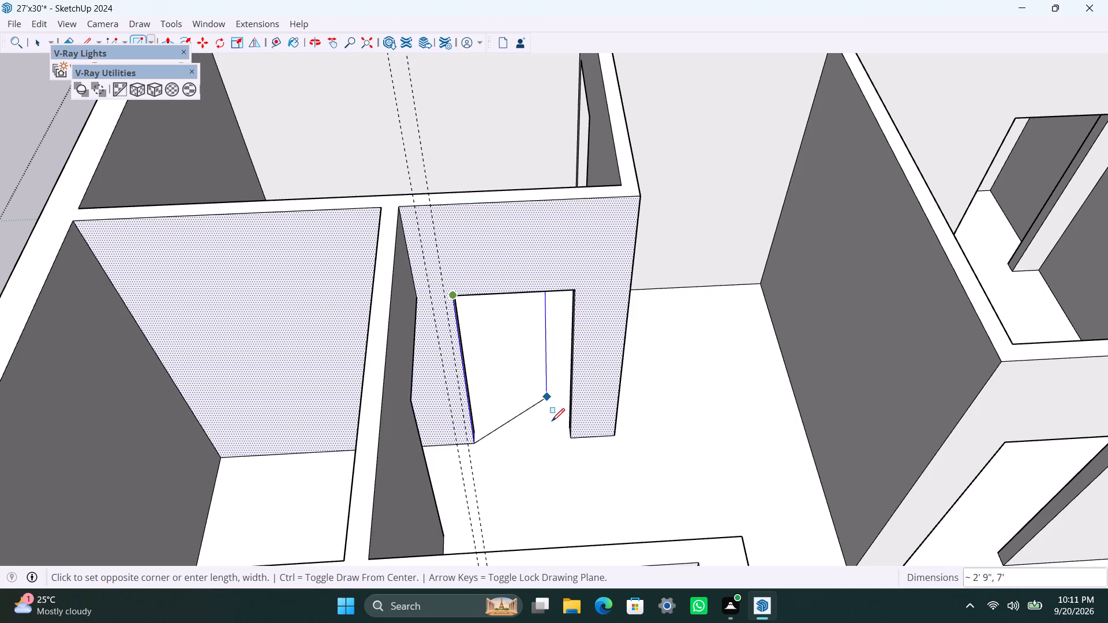
pyautogui.click(567, 441)
pyautogui.press('space')
# Make the doorway rectangle's face and edges into a group.
pyautogui.doubleClick(534, 410)
pyautogui.rightClick(534, 409)
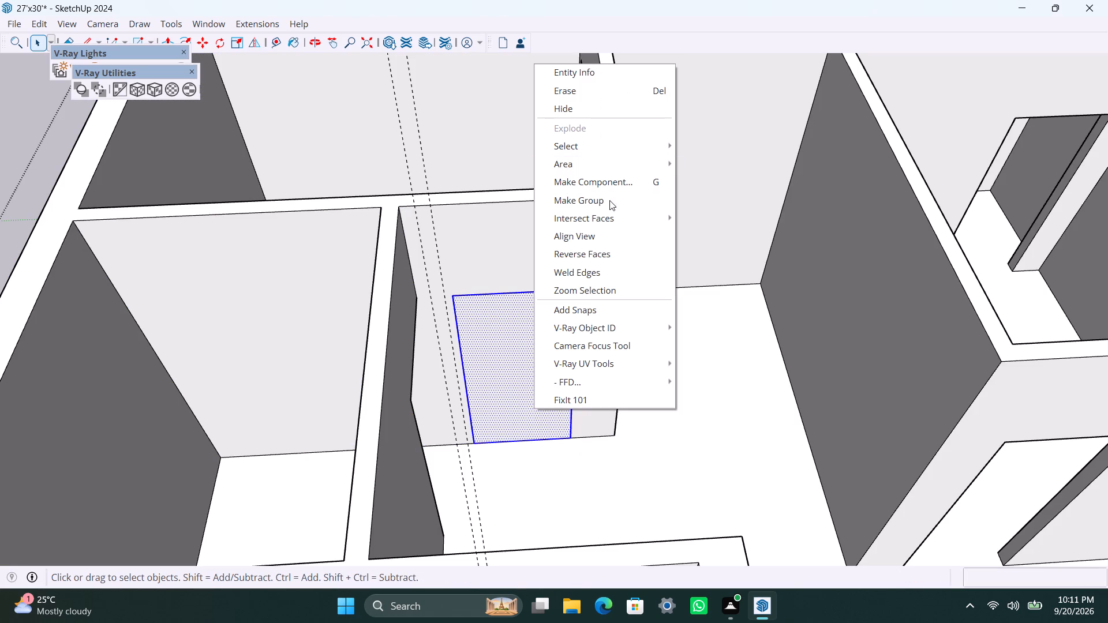
pyautogui.click(616, 202)
# Open the doorway group, offset its outline 2" inward and delete the inner face to leave the frame profile.
pyautogui.doubleClick(511, 319)
pyautogui.click(504, 324)
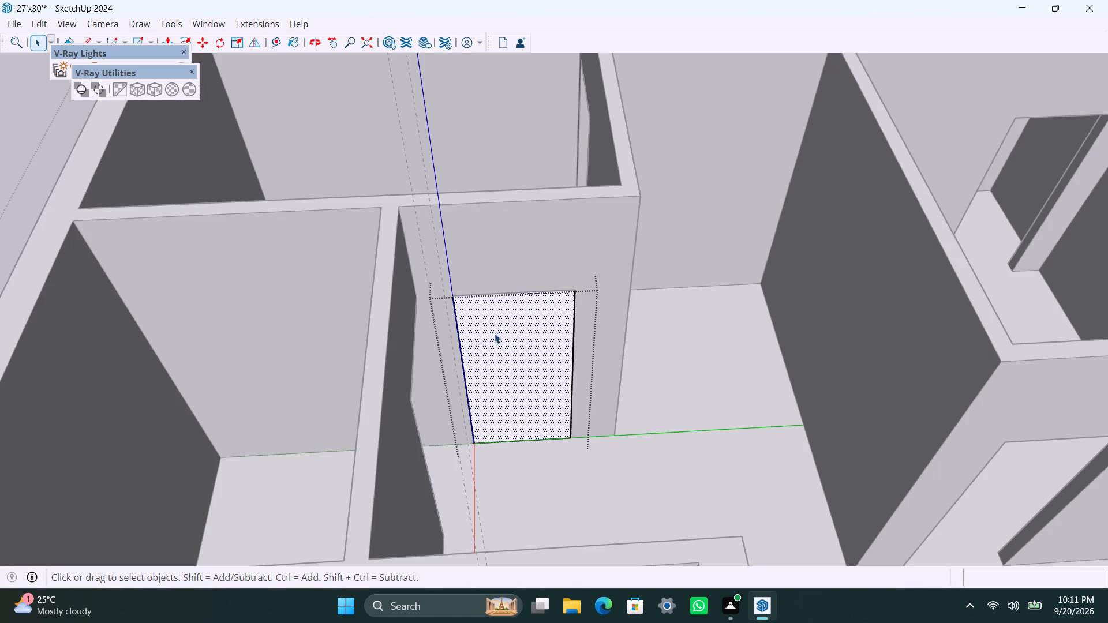
pyautogui.press('f')
pyautogui.click(484, 341)
pyautogui.press('2')
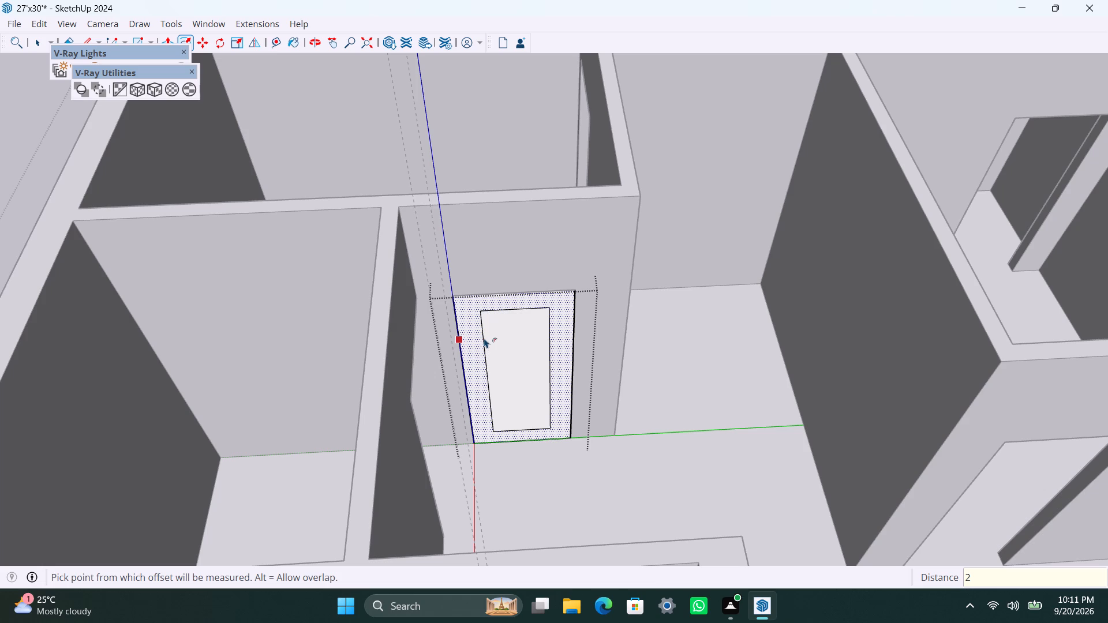
pyautogui.hotkey('shift', '"')
pyautogui.press('Return')
pyautogui.press('space')
pyautogui.click(496, 344)
pyautogui.press('Delete')
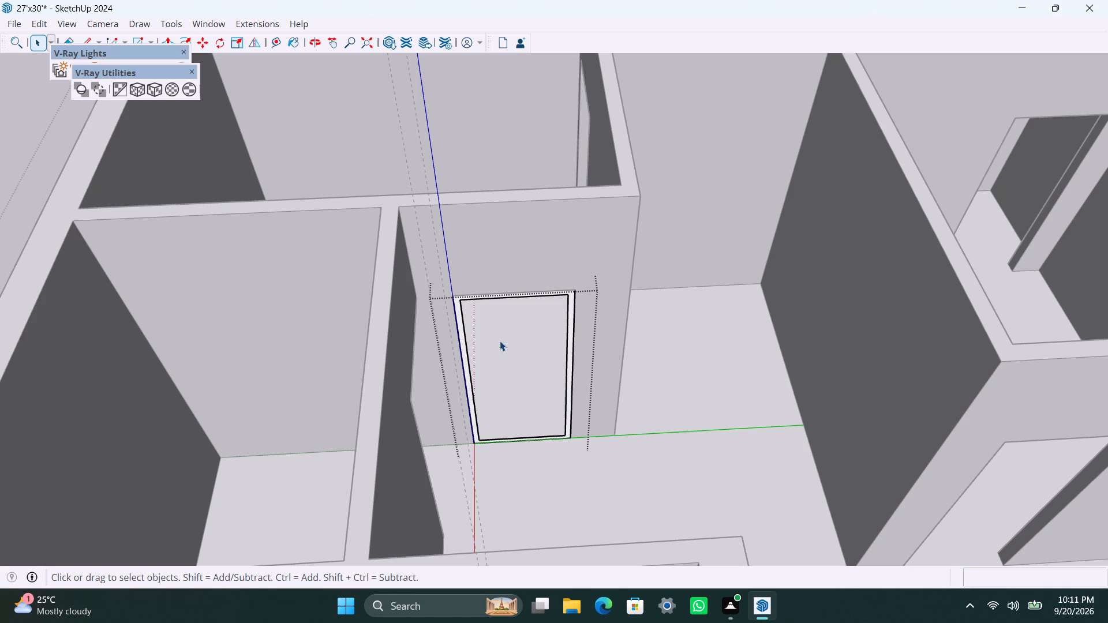
# Extrude the interior door's frame face 2.5".
pyautogui.scroll(2, 487, 444)
pyautogui.scroll(5, 467, 391)
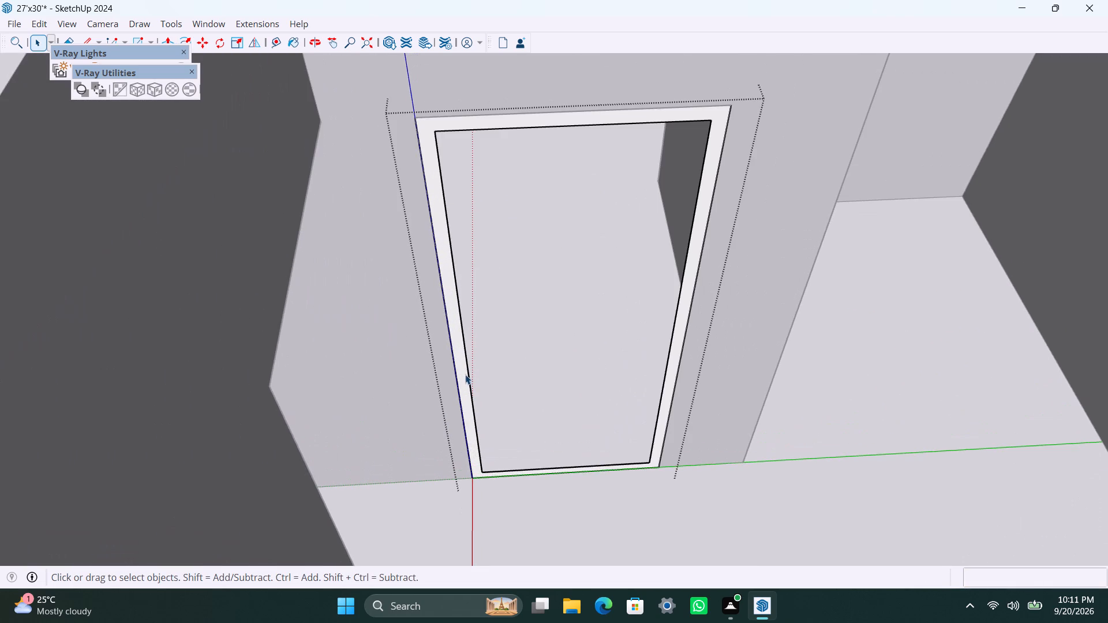
pyautogui.click(465, 374)
pyautogui.press('p')
pyautogui.click(465, 374)
pyautogui.press('1')
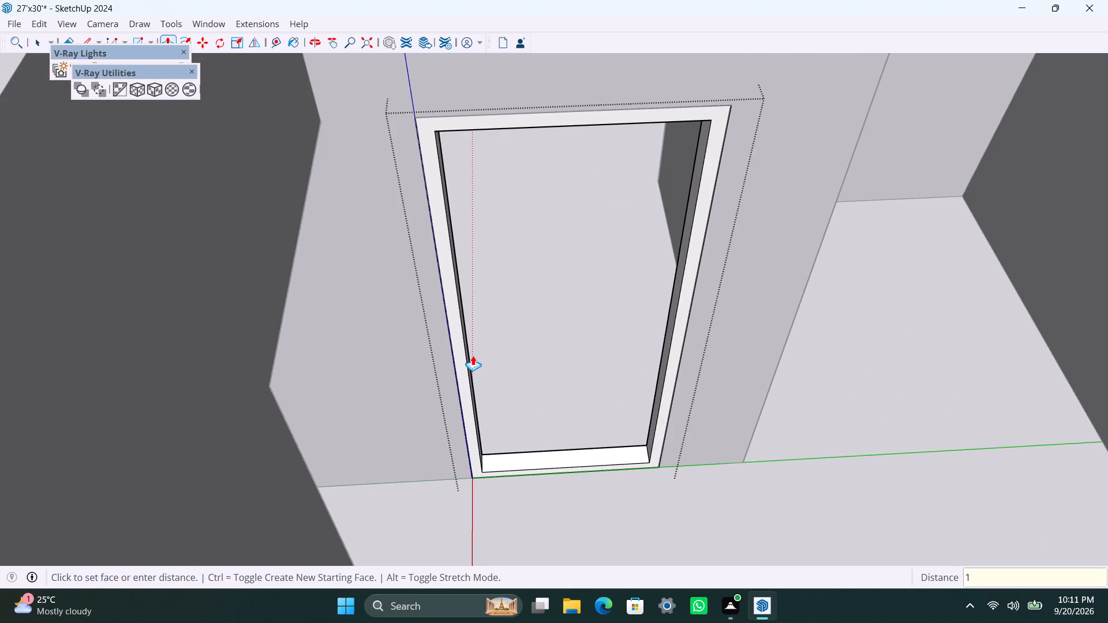
pyautogui.press('BackSpace')
pyautogui.write('2.5"')
pyautogui.press('Return')
pyautogui.press('space')
# Draw a 2' 8" by 6' 8" rectangle inside the interior door frame, corner to opposite corner, for the leaf.
pyautogui.write('er')
pyautogui.click(435, 130)
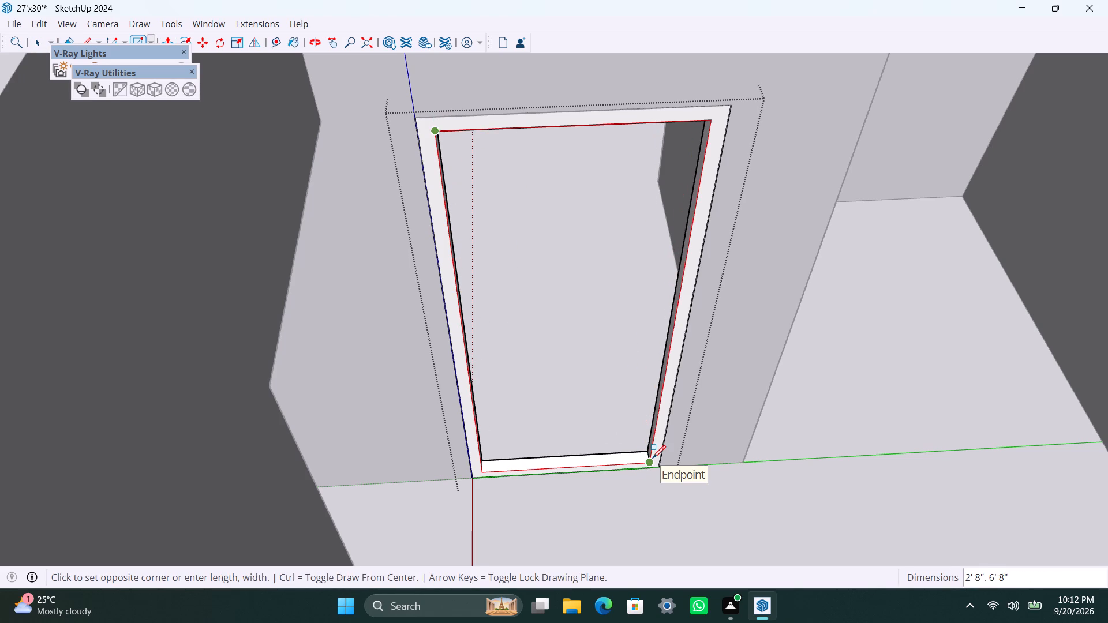
pyautogui.click(653, 458)
pyautogui.press('space')
# Make the interior door leaf rectangle's face and edges into its own group within the frame group.
pyautogui.doubleClick(617, 413)
pyautogui.rightClick(617, 406)
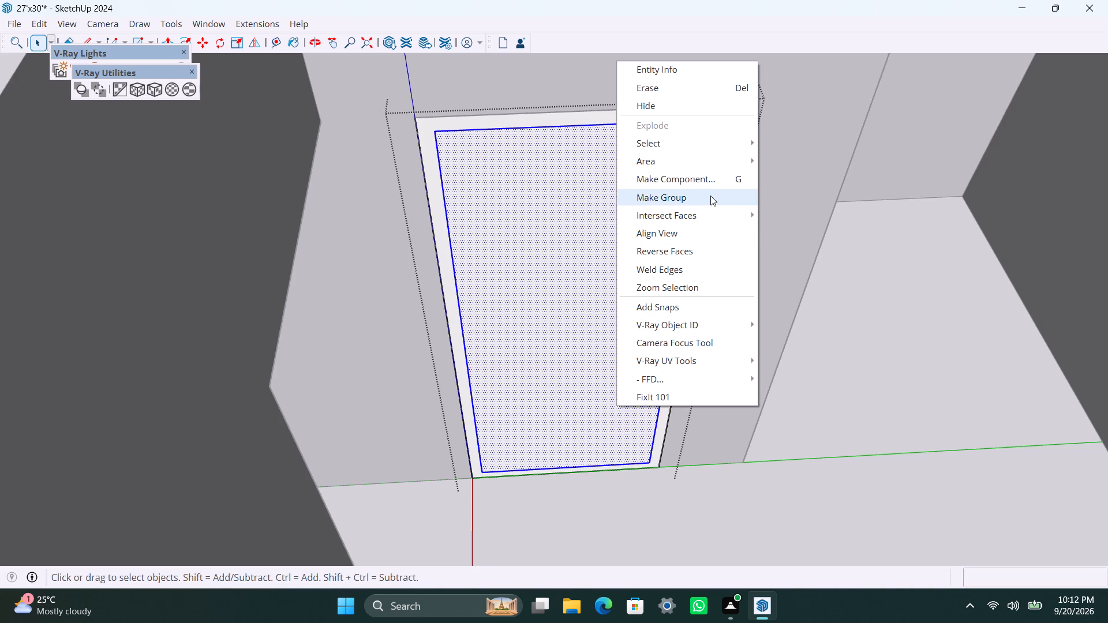
pyautogui.click(710, 195)
# Open the interior door leaf group and extrude its face 18 mm.
pyautogui.doubleClick(608, 245)
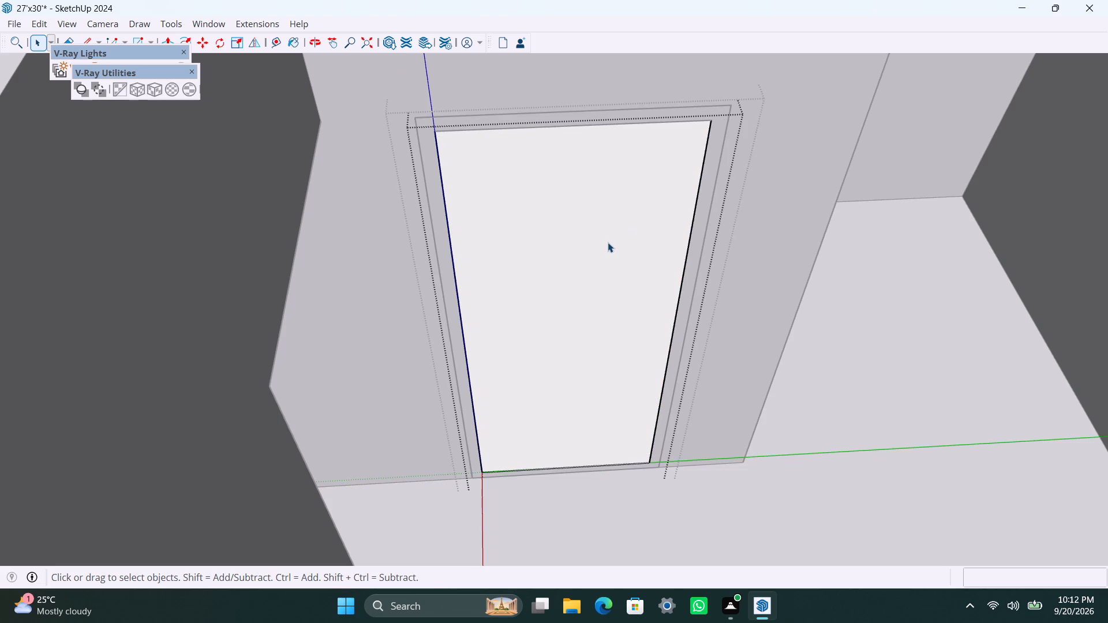
pyautogui.press('p')
pyautogui.click(601, 247)
pyautogui.write('18mm')
pyautogui.press('Return')
pyautogui.press('space')
# Place a horizontal guide 4' below the top edge of the interior door leaf.
pyautogui.press('t')
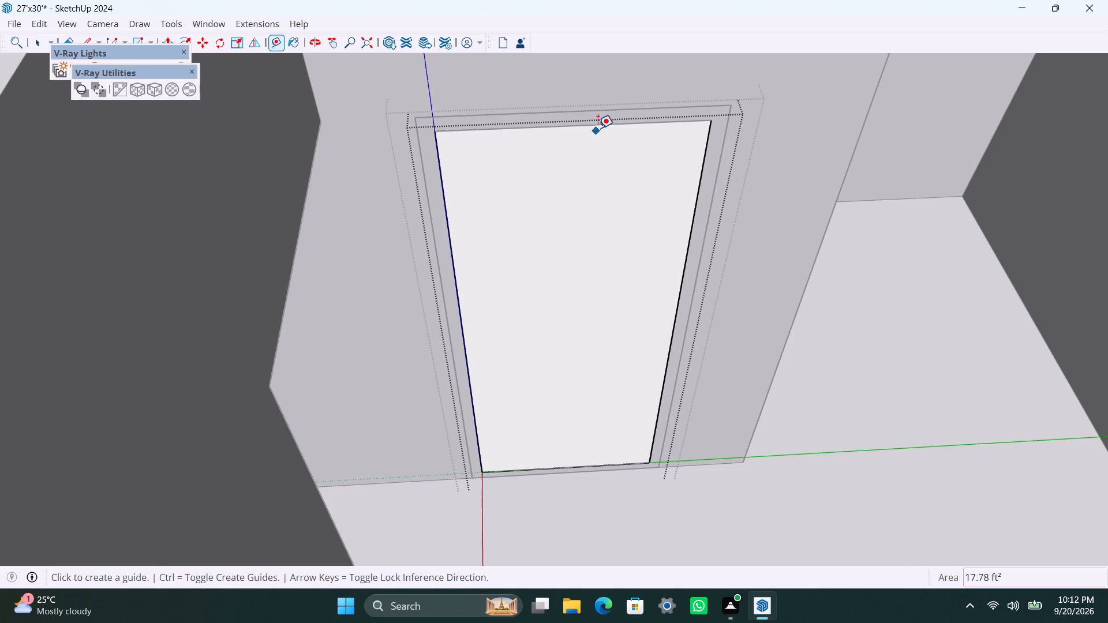
pyautogui.click(601, 123)
pyautogui.write("4'")
pyautogui.press('Return')
# Place a vertical guide 6" in from the interior door leaf's side edge and a second one 1.5" beyond it.
pyautogui.click(462, 323)
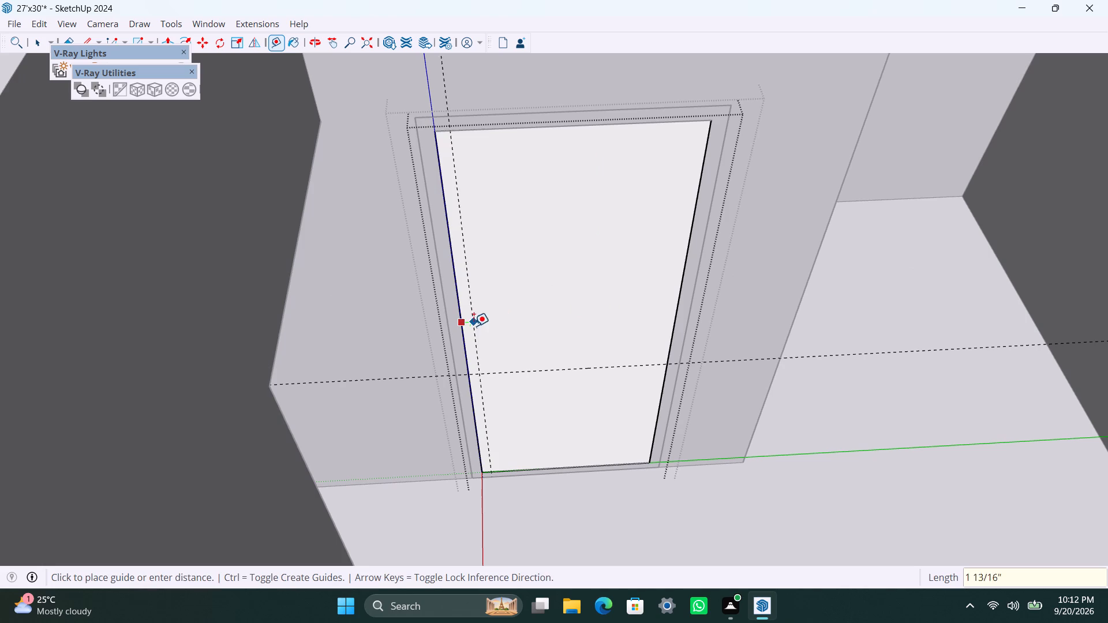
pyautogui.write('6"')
pyautogui.press('Return')
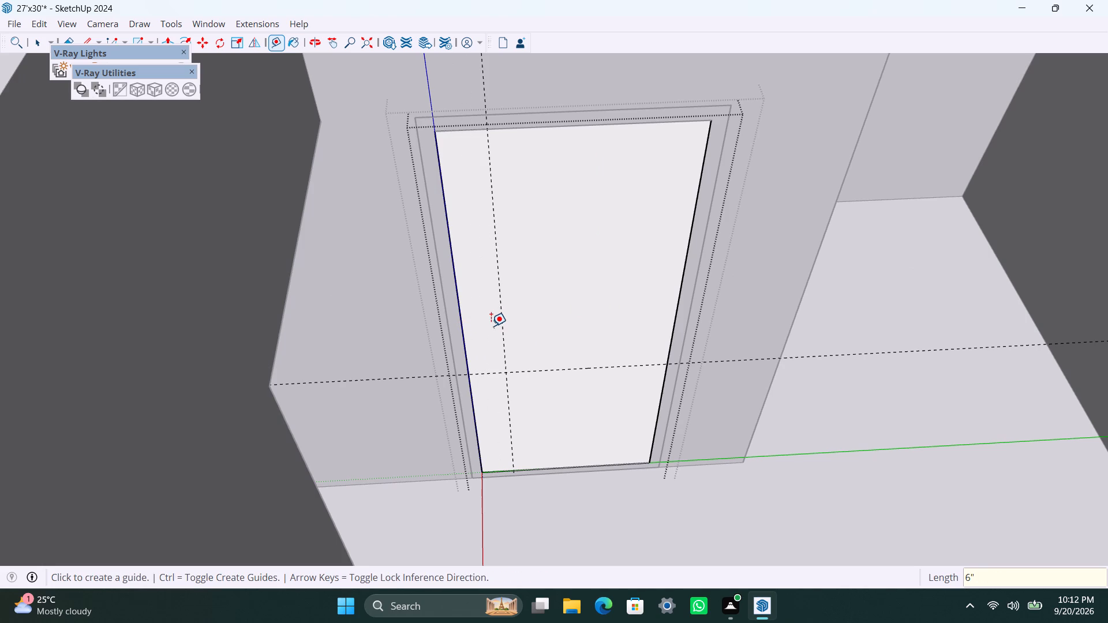
pyautogui.click(506, 314)
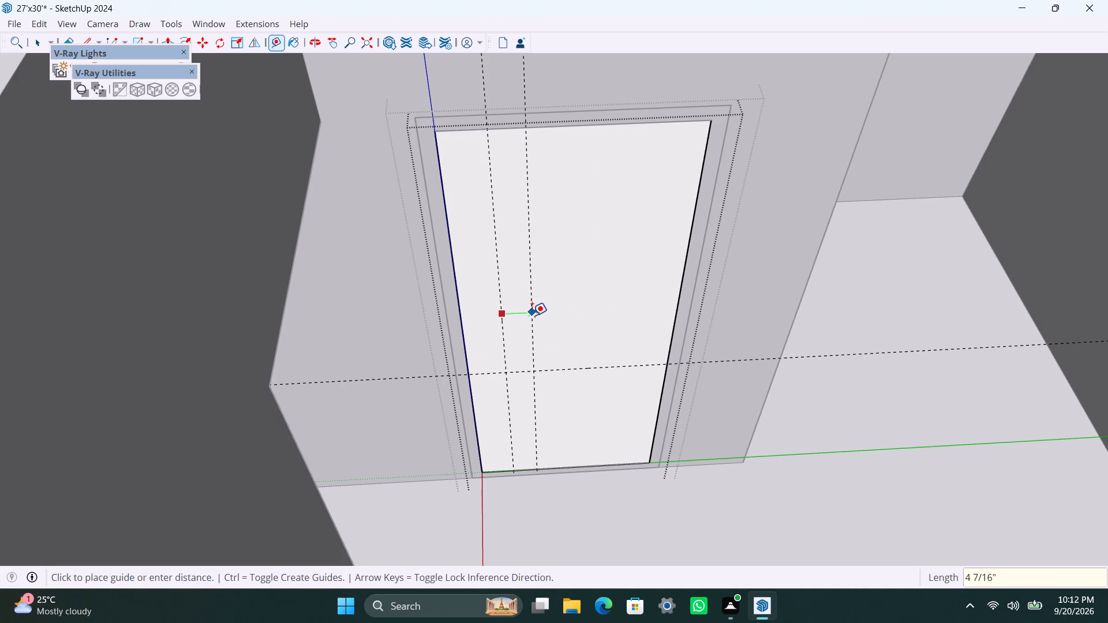
pyautogui.press('1')
pyautogui.press('.')
pyautogui.write('5"')
pyautogui.press('Return')
# Place a horizontal guide 8" above the existing horizontal guide on the interior door leaf.
pyautogui.click(568, 370)
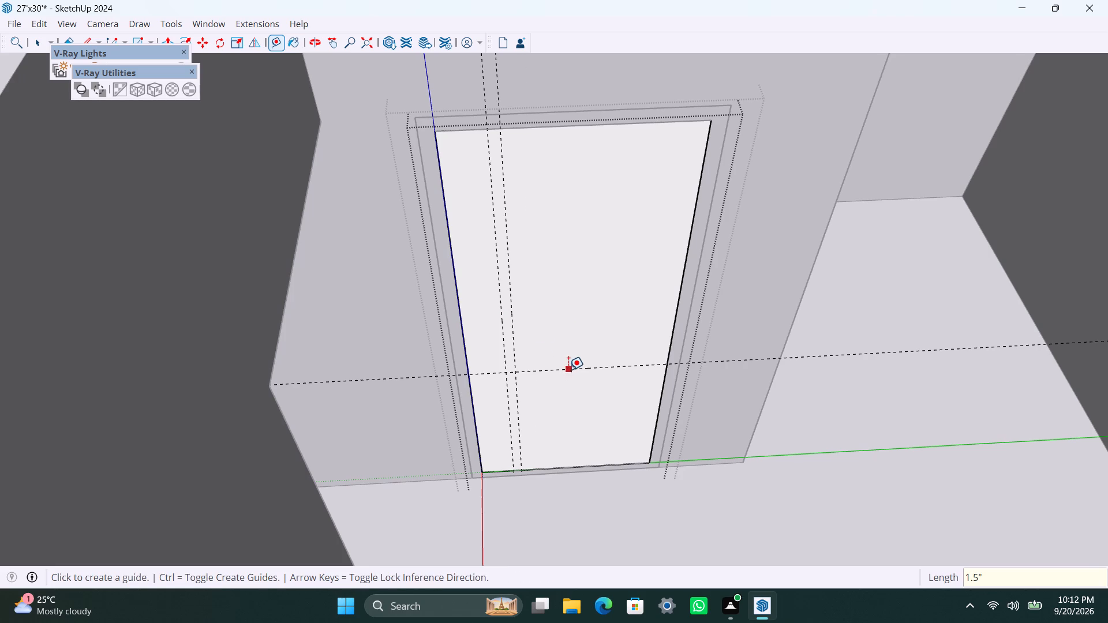
pyautogui.press('8')
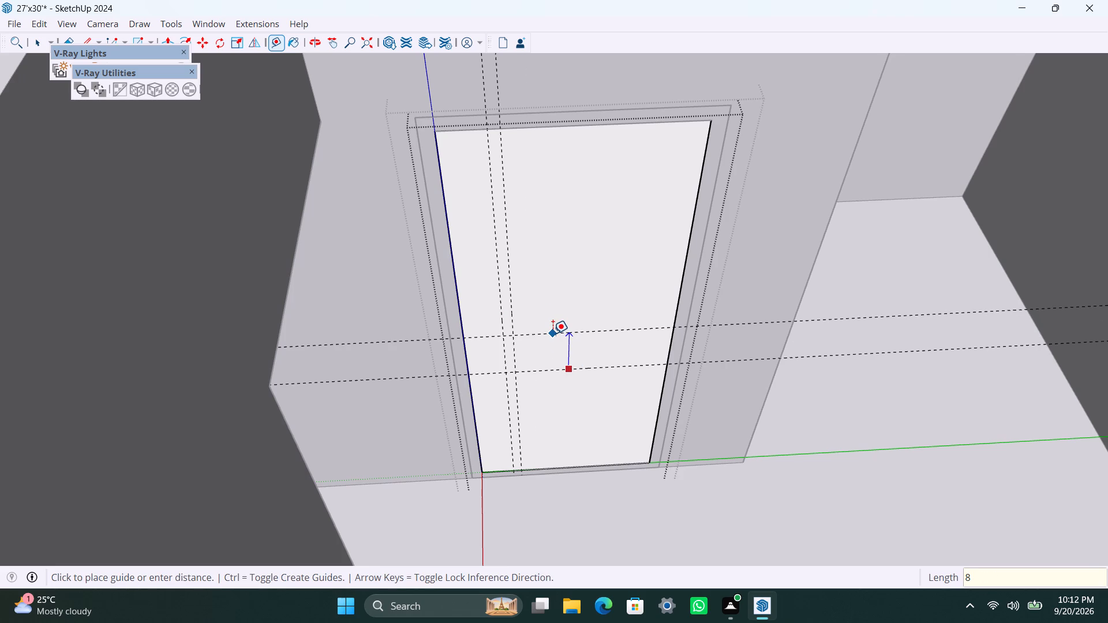
pyautogui.hotkey('shift', '"')
pyautogui.press('Return')
pyautogui.press('space')
# Draw the handle rectangle on the interior door leaf between the four crossing guides.
pyautogui.scroll(5, 520, 362)
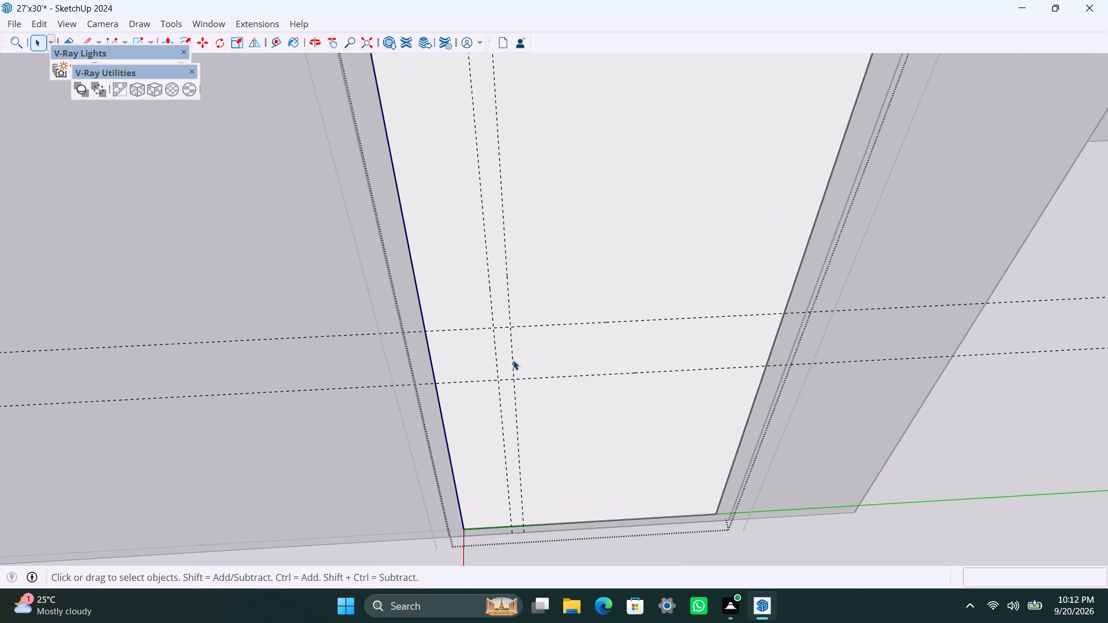
pyautogui.press('r')
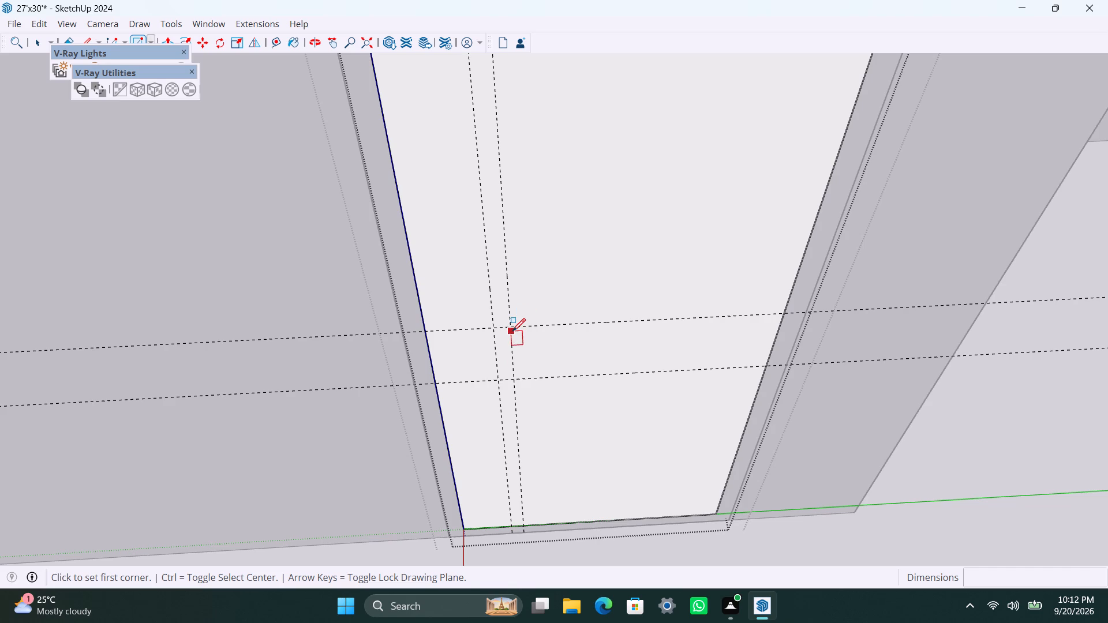
pyautogui.moveTo(511, 325); pyautogui.dragTo(506, 347)
pyautogui.click(501, 376)
pyautogui.press('space')
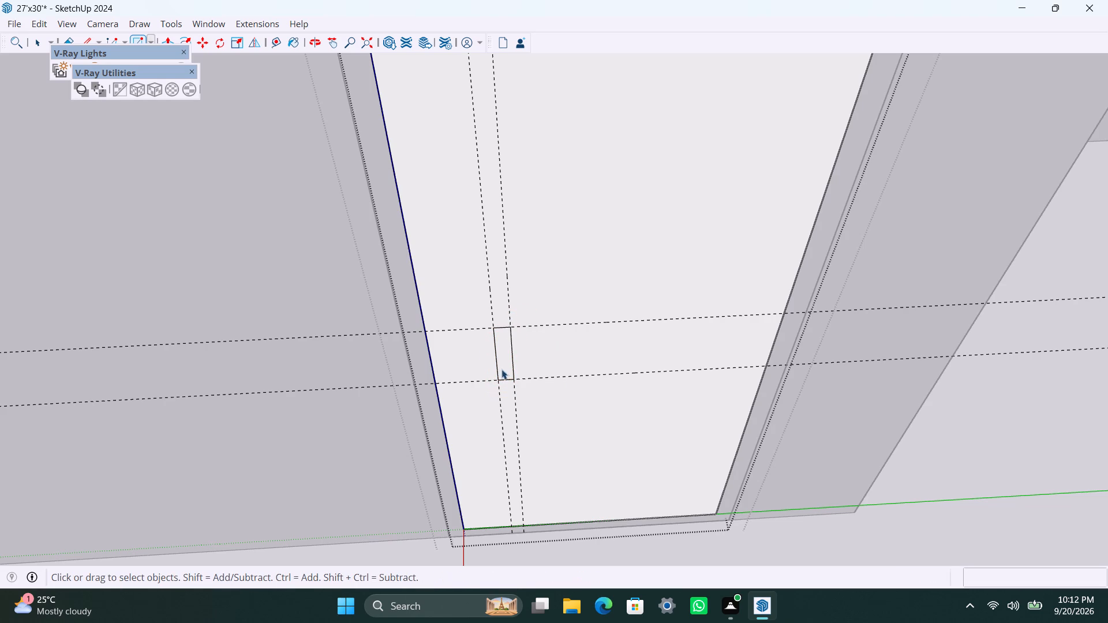
# Make the handle rectangle on the interior door leaf its own group.
pyautogui.doubleClick(504, 357)
pyautogui.rightClick(504, 355)
pyautogui.click(549, 140)
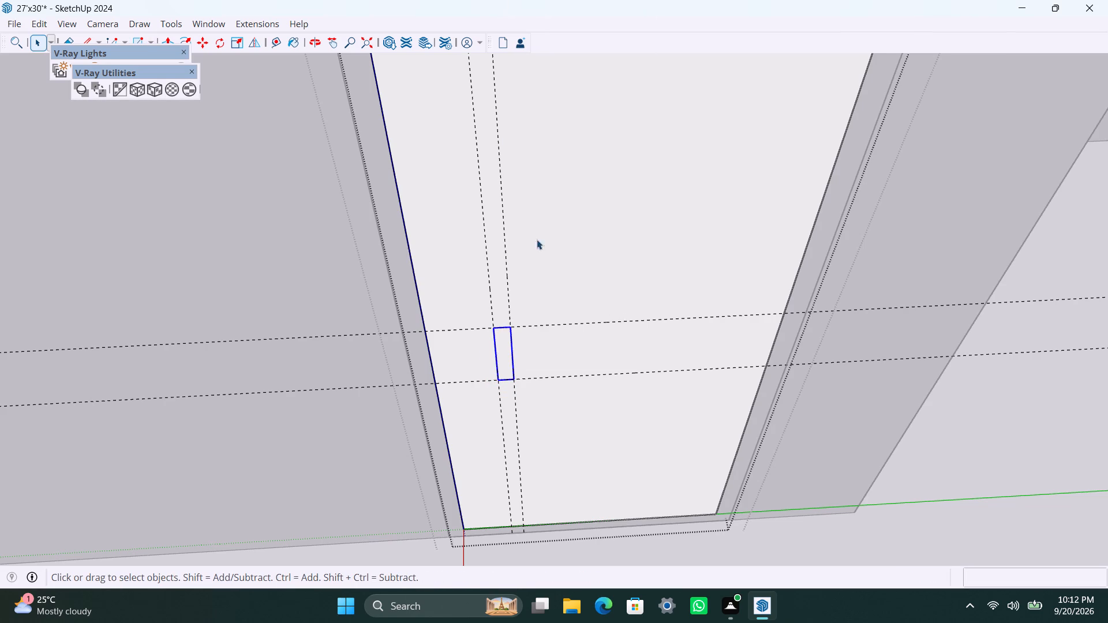
# Extrude the grouped handle rectangle 0.5" from the interior door leaf and leave the nested door groups.
pyautogui.scroll(4, 478, 378)
pyautogui.tripleClick(501, 340)
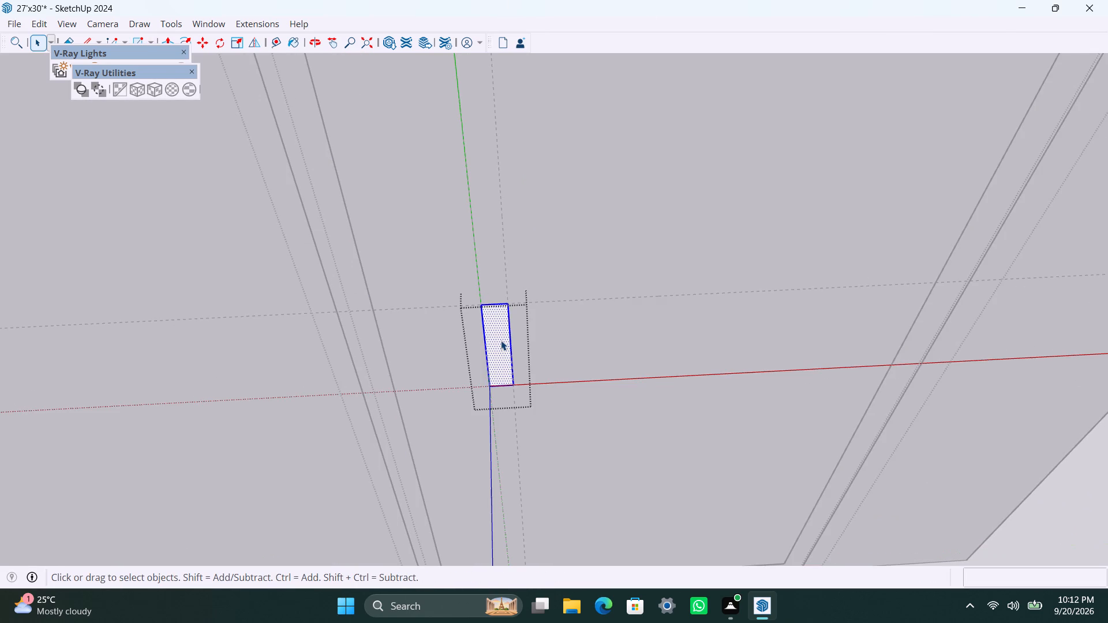
pyautogui.press('p')
pyautogui.moveTo(501, 340); pyautogui.dragTo(496, 349)
pyautogui.write('0.5"')
pyautogui.press('Return')
pyautogui.press('space')
pyautogui.scroll(-13, 519, 370)
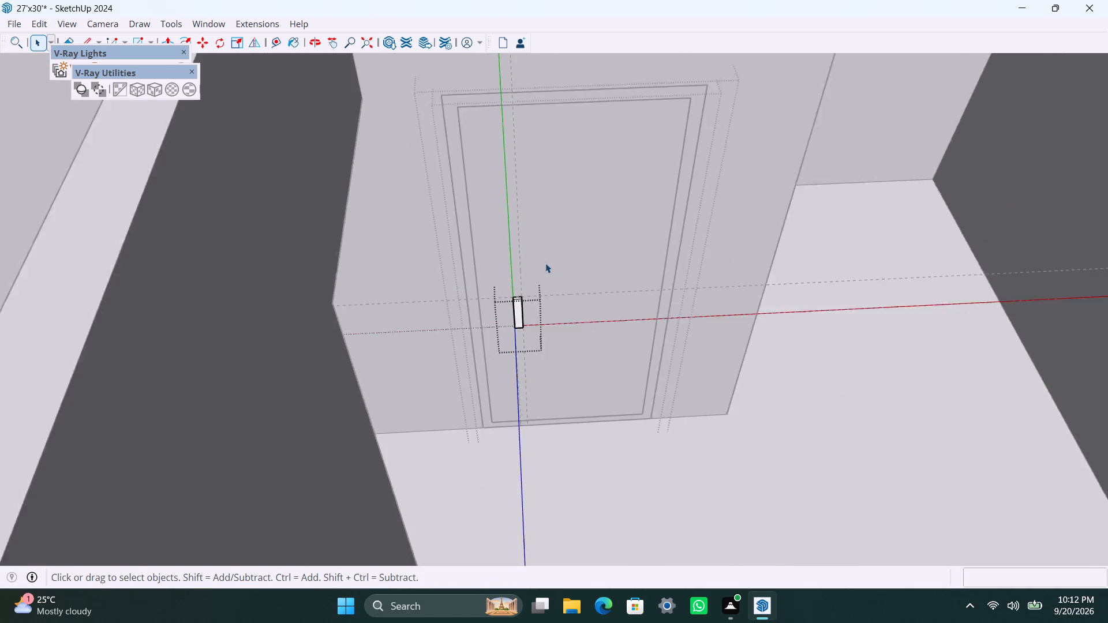
pyautogui.scroll(-5, 545, 263)
pyautogui.click(761, 335)
pyautogui.click(735, 303)
pyautogui.click(737, 299)
pyautogui.scroll(-7, 727, 303)
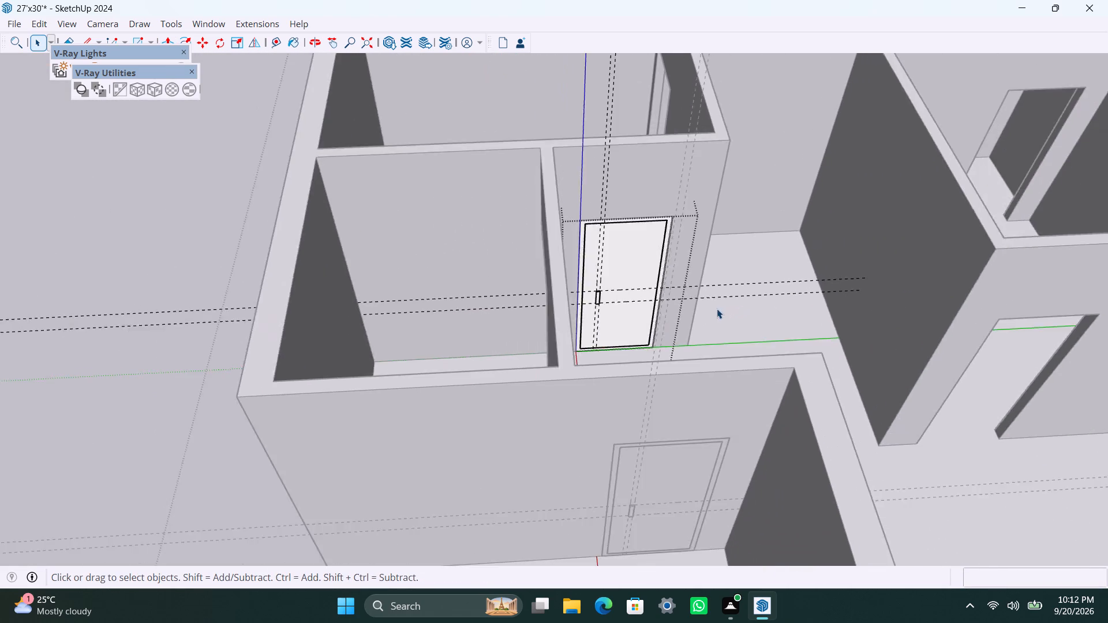
pyautogui.scroll(-2, 717, 309)
pyautogui.click(218, 350)
# Draw a 7' by 3' rectangle filling the open doorway beside the corner of the adjoining front room.
pyautogui.scroll(2, 874, 272)
pyautogui.scroll(2, 774, 495)
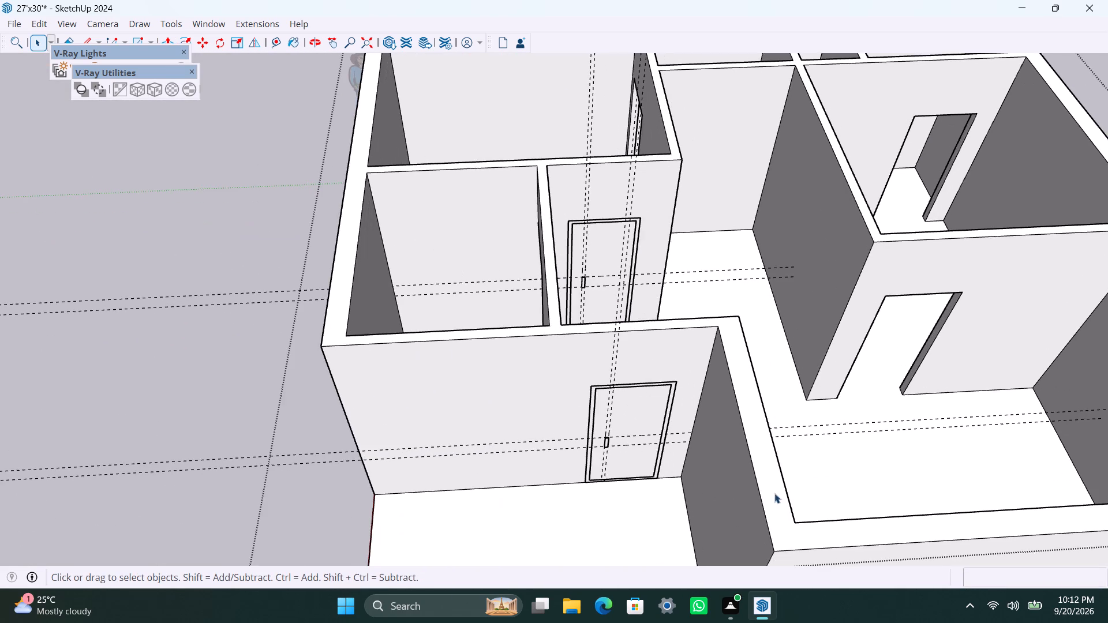
pyautogui.keyDown('shift'); pyautogui.moveTo(770, 493); pyautogui.dragTo(544, 469, button='middle'); pyautogui.keyUp('shift')
pyautogui.scroll(-4, 537, 430)
pyautogui.moveTo(425, 314); pyautogui.dragTo(1040, 371, button='middle')
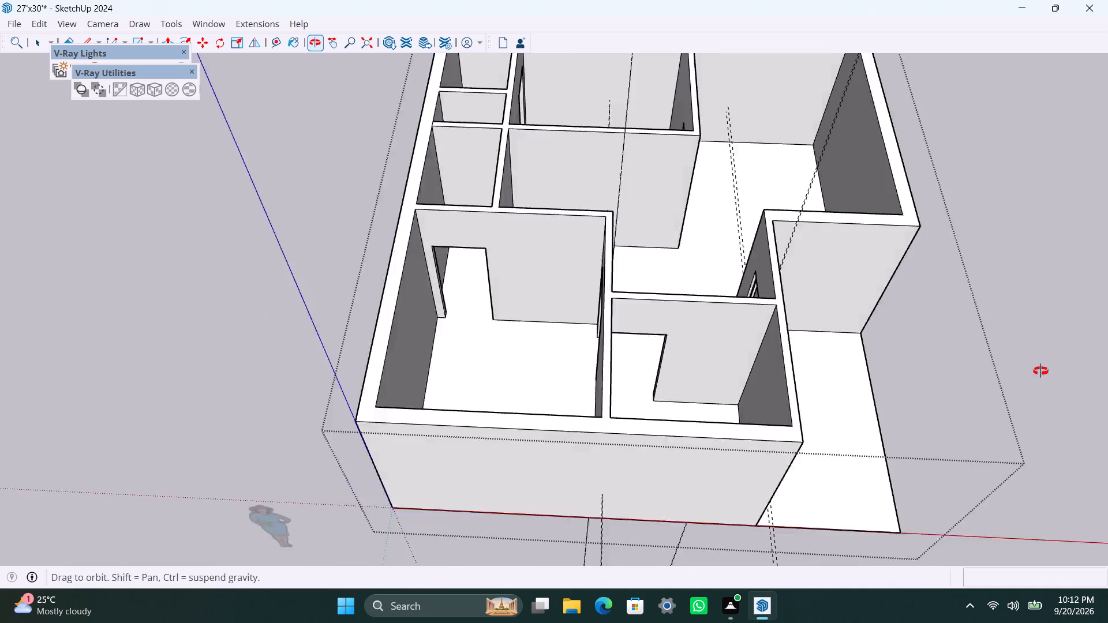
pyautogui.moveTo(1040, 371); pyautogui.dragTo(1035, 364, button='middle')
pyautogui.scroll(2, 567, 370)
pyautogui.moveTo(616, 333); pyautogui.dragTo(503, 317, button='middle')
pyautogui.scroll(2, 500, 303)
pyautogui.keyDown('shift'); pyautogui.moveTo(500, 293); pyautogui.dragTo(500, 317, button='middle'); pyautogui.keyUp('shift')
pyautogui.scroll(3, 457, 285)
pyautogui.press('r')
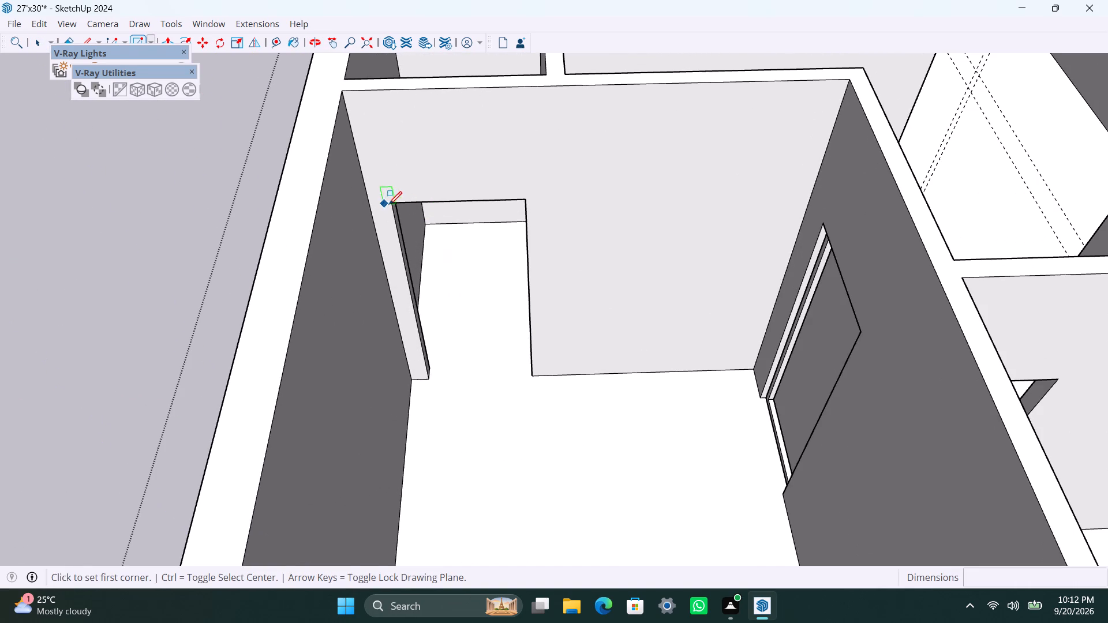
pyautogui.moveTo(389, 204); pyautogui.dragTo(397, 249)
pyautogui.click(537, 376)
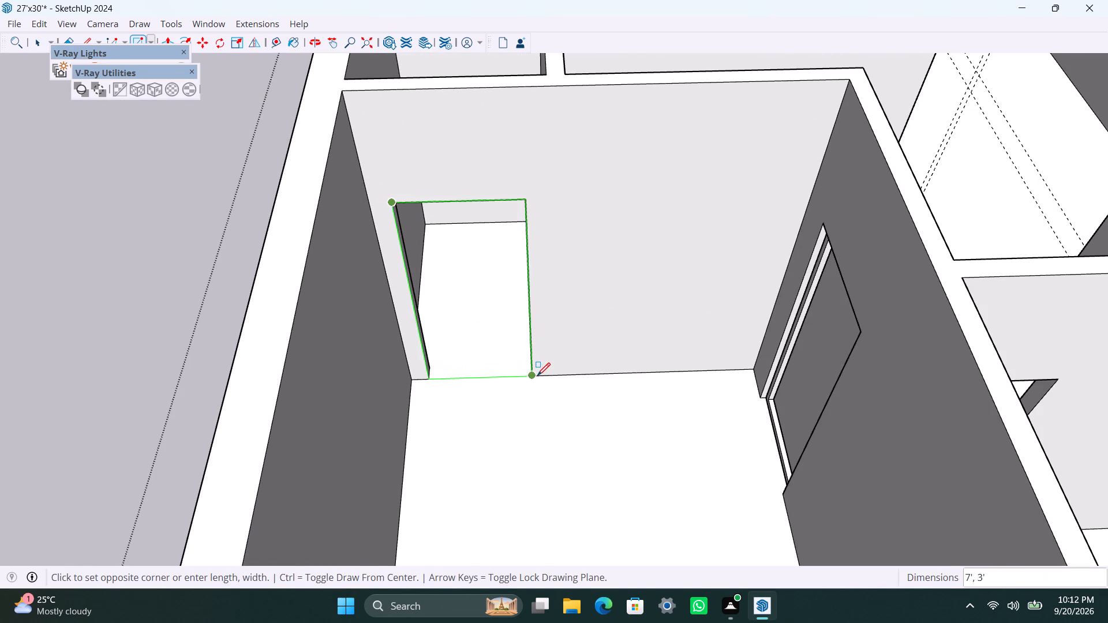
# Make the new doorway rectangle, with its edges, a group.
pyautogui.press('space')
pyautogui.doubleClick(508, 332)
pyautogui.rightClick(510, 331)
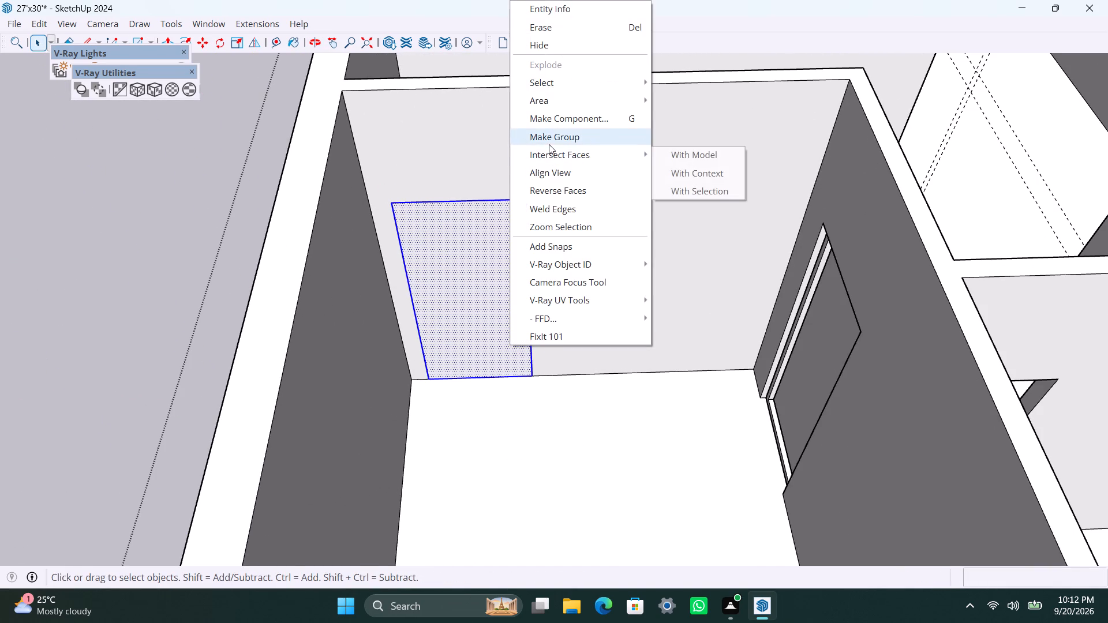
pyautogui.click(549, 144)
# Inside the doorway group, offset the face's outline 2" inward and delete the inner face to leave a frame profile.
pyautogui.tripleClick(456, 273)
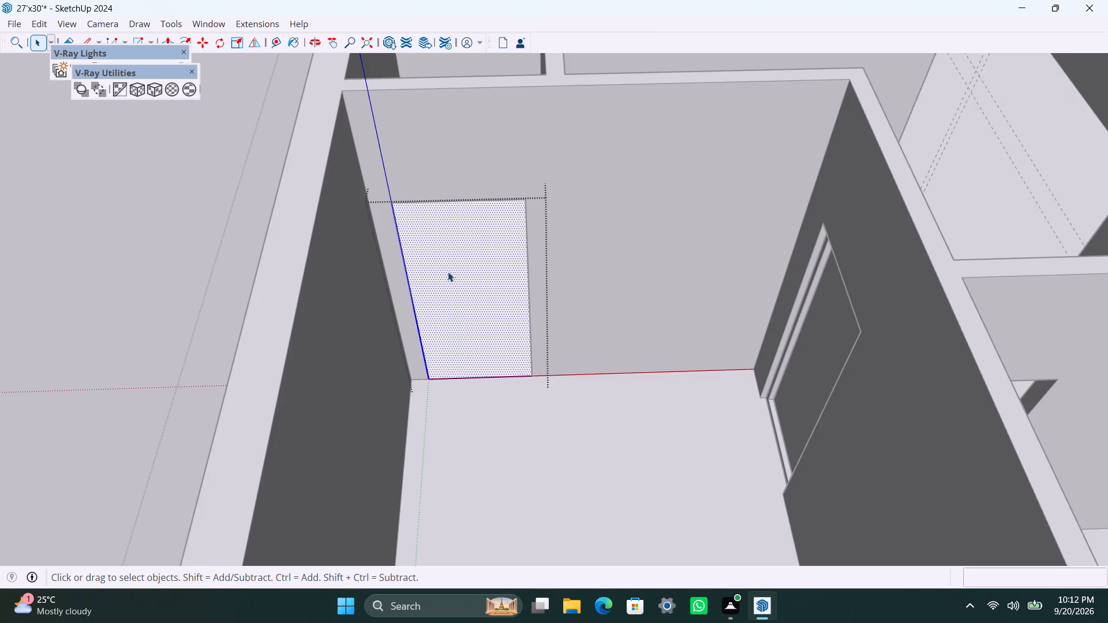
pyautogui.press('f')
pyautogui.click(417, 235)
pyautogui.write('2"')
pyautogui.press('Return')
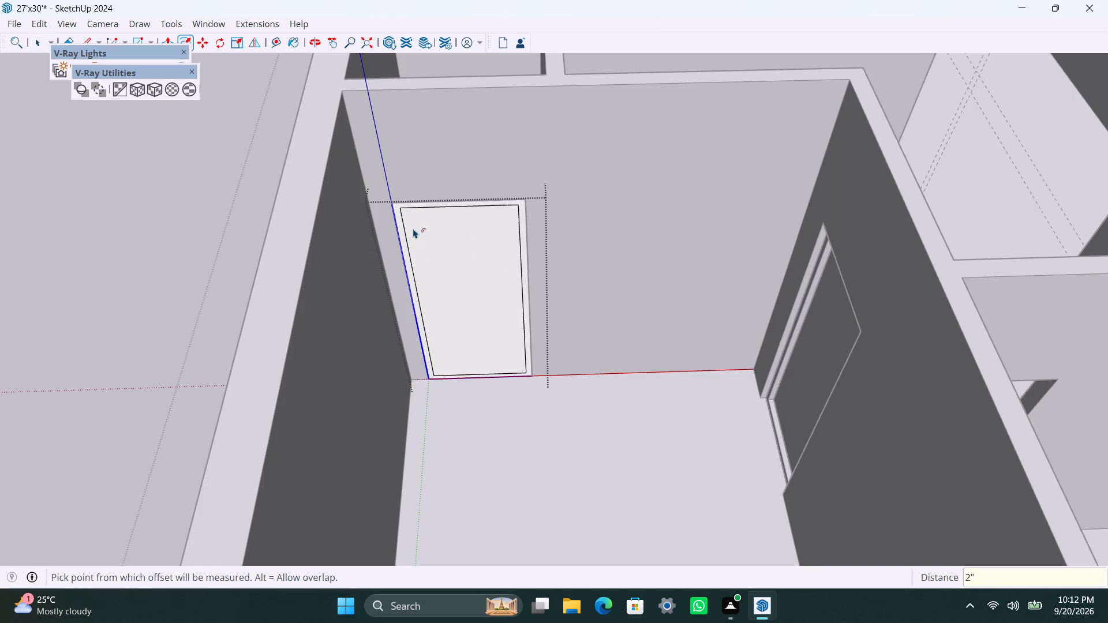
pyautogui.press('space')
pyautogui.click(454, 269)
pyautogui.press('Delete')
# Extrude the door frame profile 2.5" deep.
pyautogui.scroll(2, 436, 302)
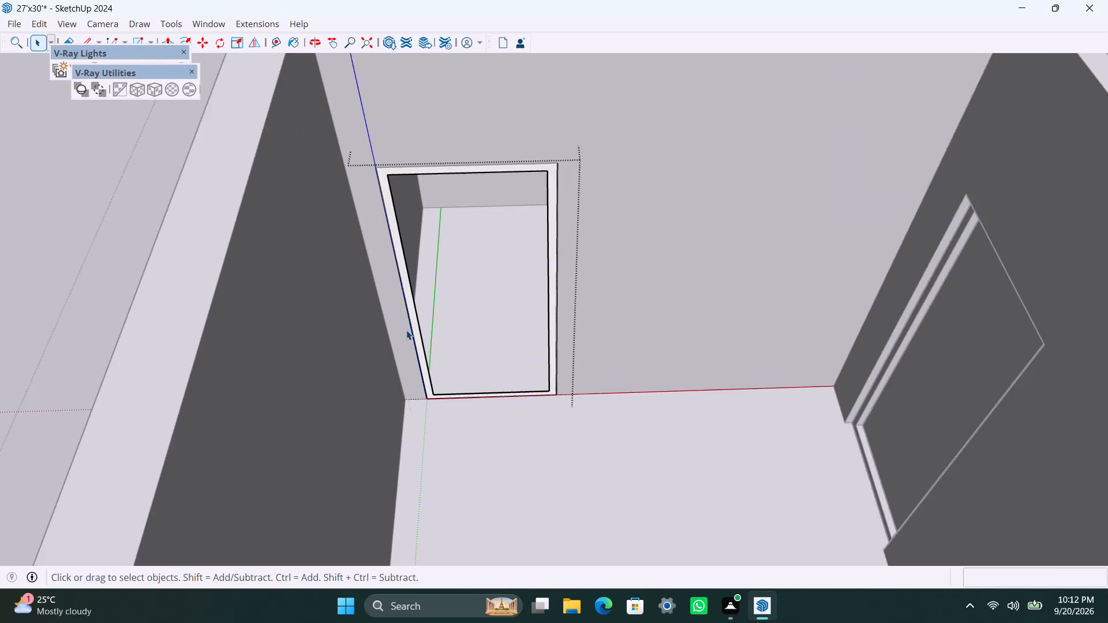
pyautogui.scroll(3, 406, 330)
pyautogui.click(409, 295)
pyautogui.press('p')
pyautogui.click(410, 294)
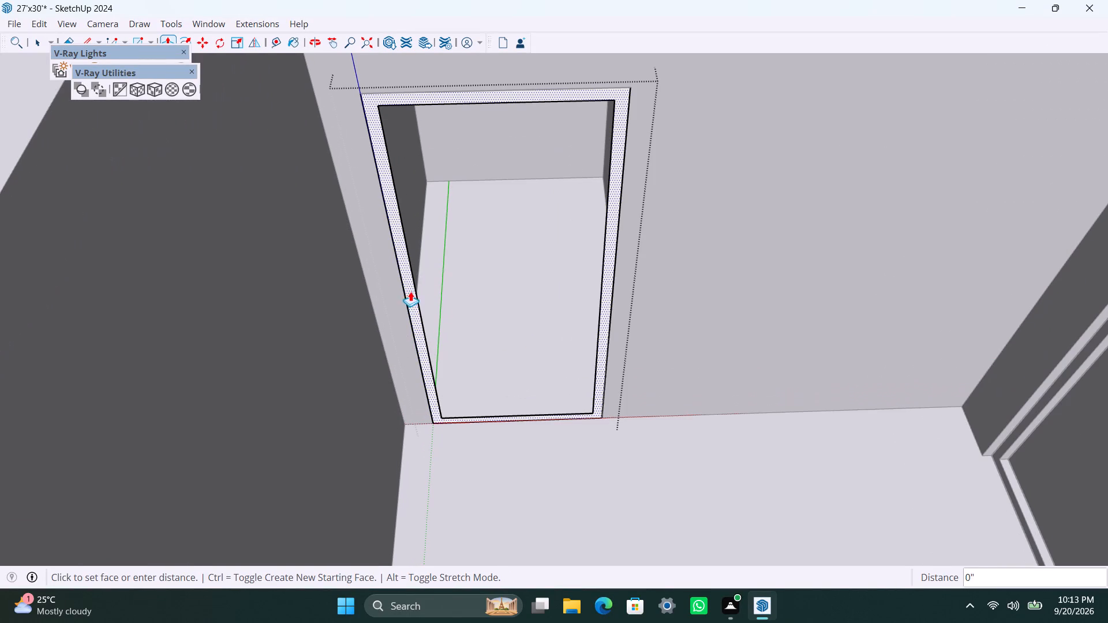
pyautogui.press('1')
pyautogui.press('BackSpace')
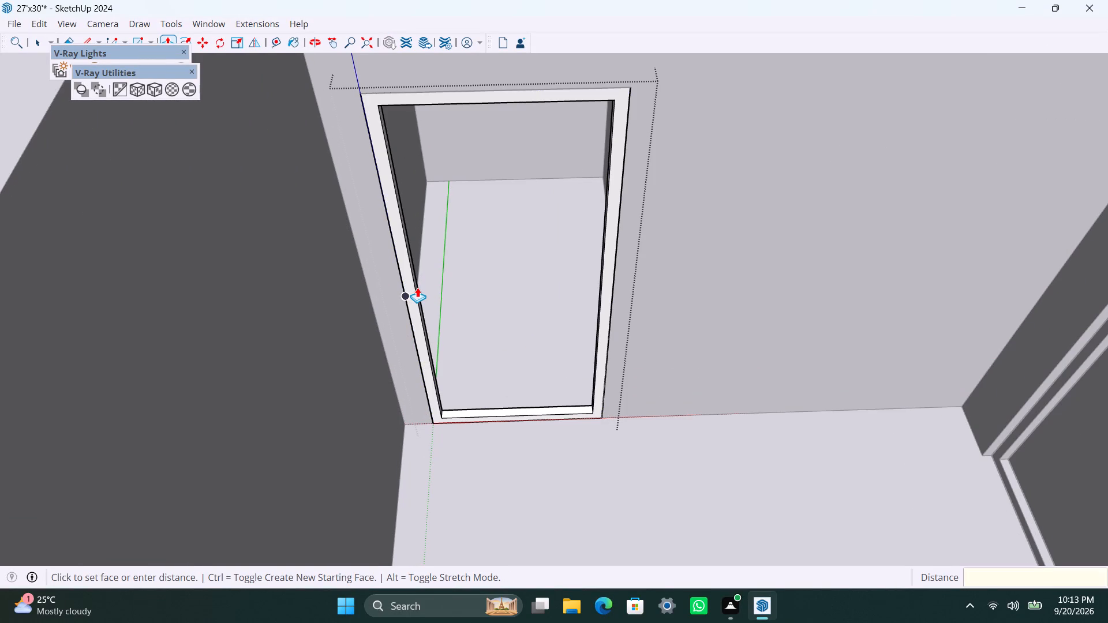
pyautogui.write('2.5"')
pyautogui.press('Return')
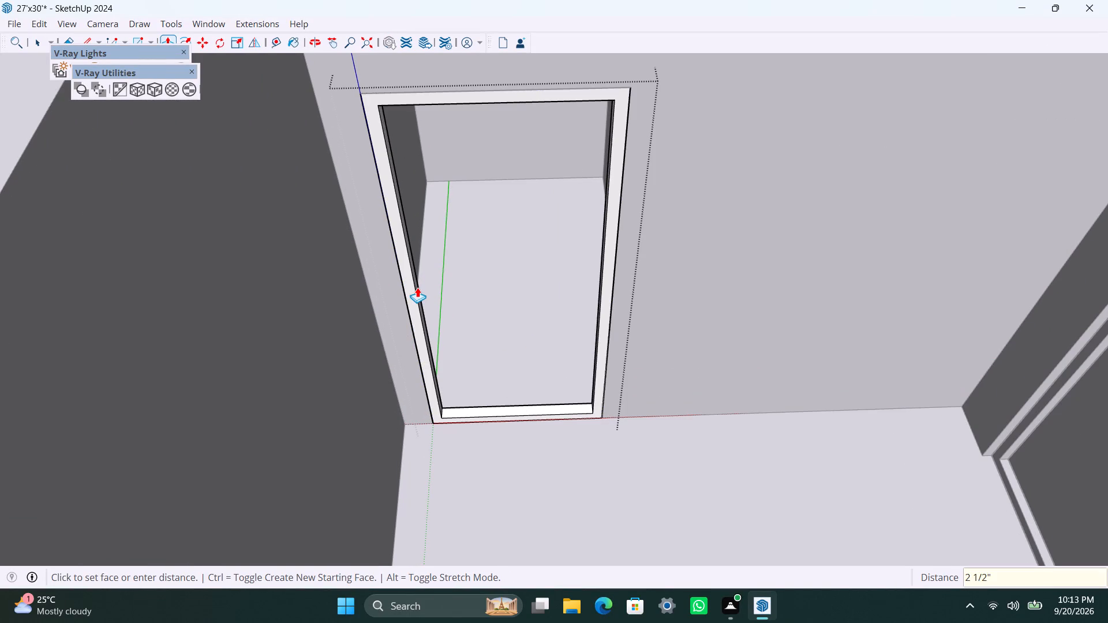
pyautogui.press('space')
# Draw a 6' 8" by 2' 8" leaf rectangle filling the frame's inner opening and make it a group.
pyautogui.press('r')
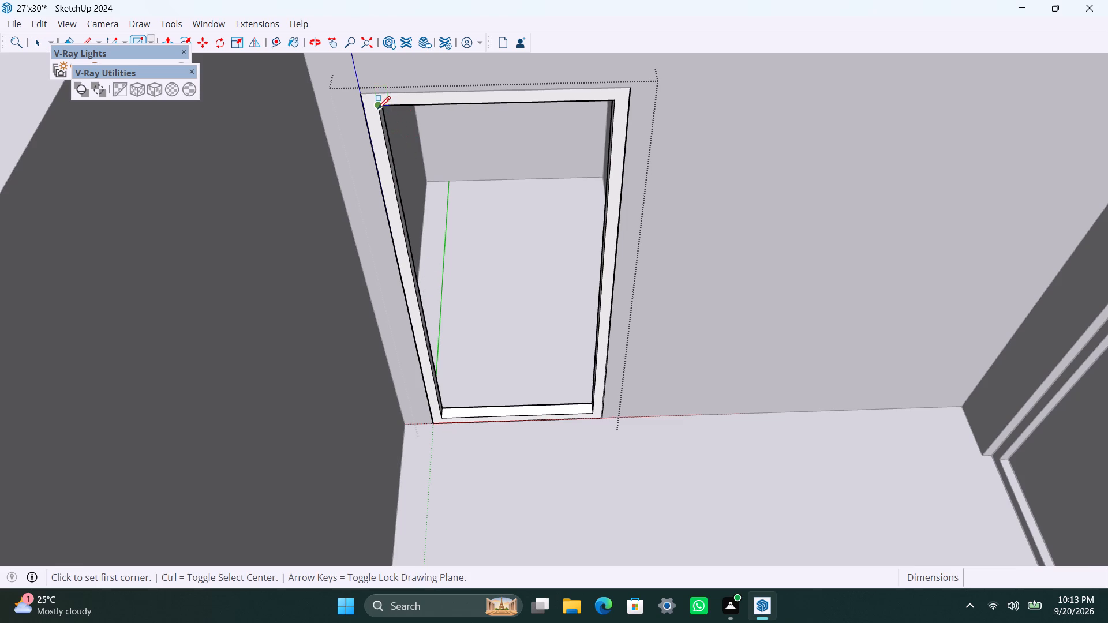
pyautogui.click(377, 109)
pyautogui.click(597, 408)
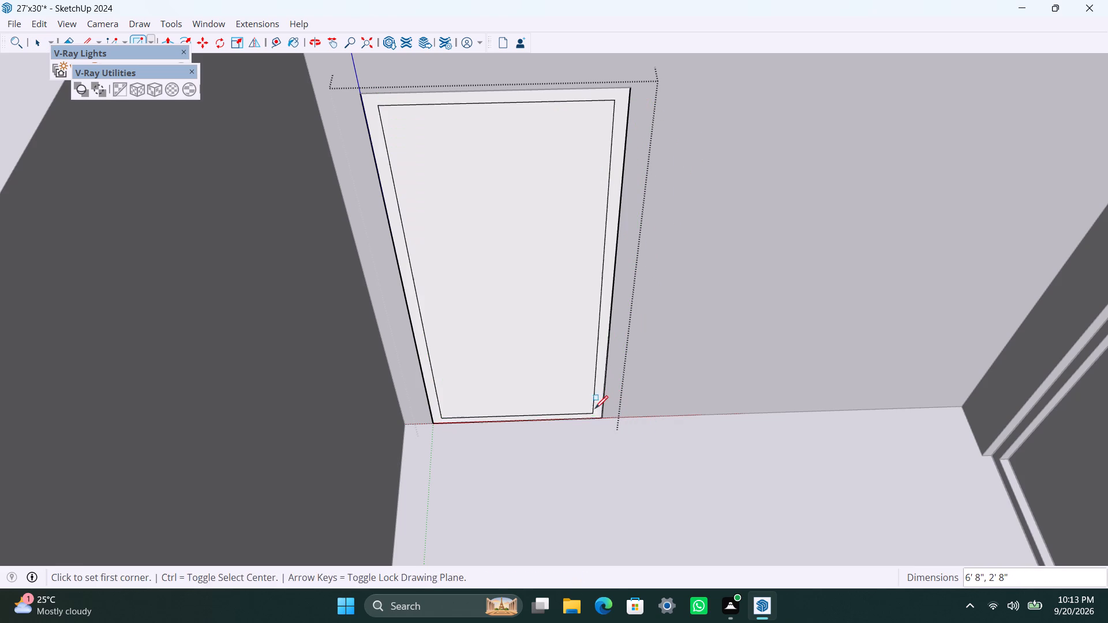
pyautogui.press('space')
pyautogui.doubleClick(552, 366)
pyautogui.rightClick(553, 366)
pyautogui.click(590, 158)
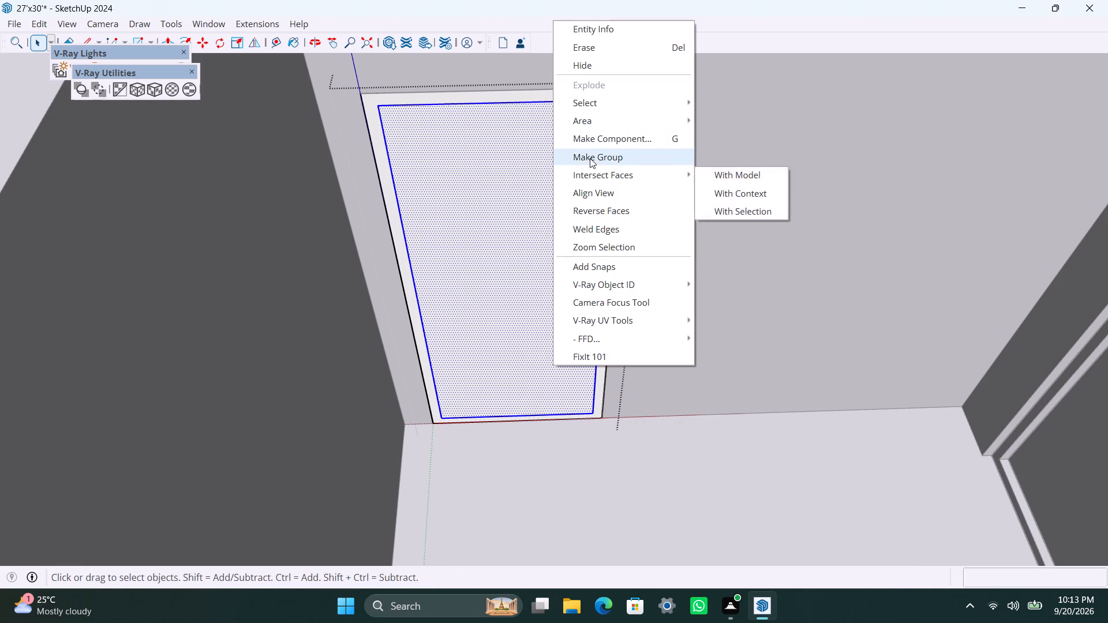
# Extrude the grouped door leaf face to a thickness of 18 mm.
pyautogui.tripleClick(569, 263)
pyautogui.press('p')
pyautogui.click(569, 262)
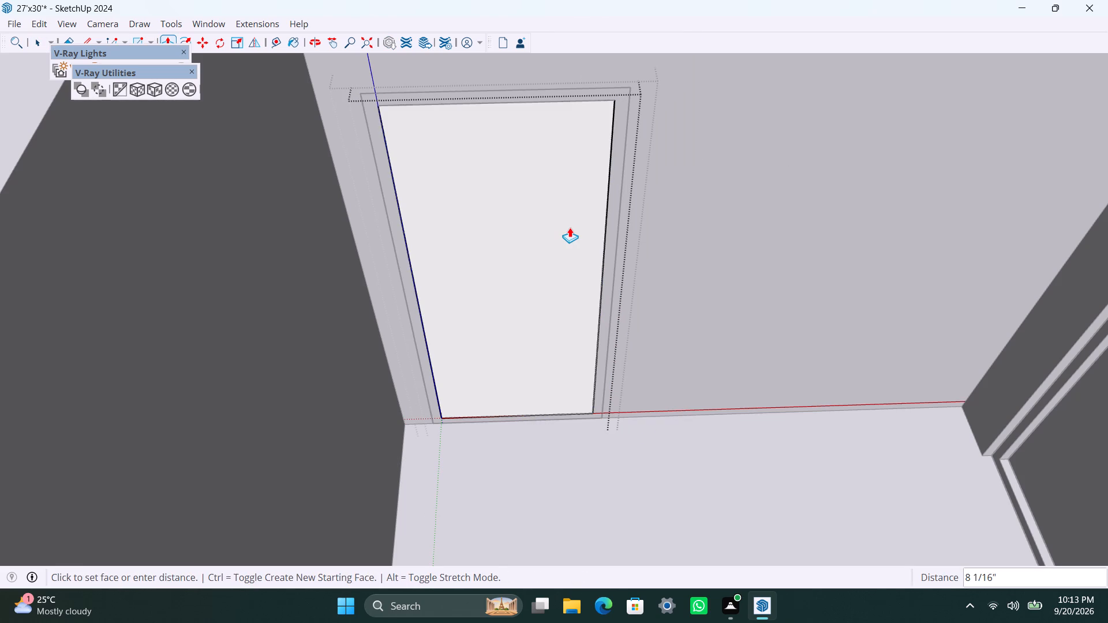
pyautogui.write('18mm')
pyautogui.press('Return')
pyautogui.press('space')
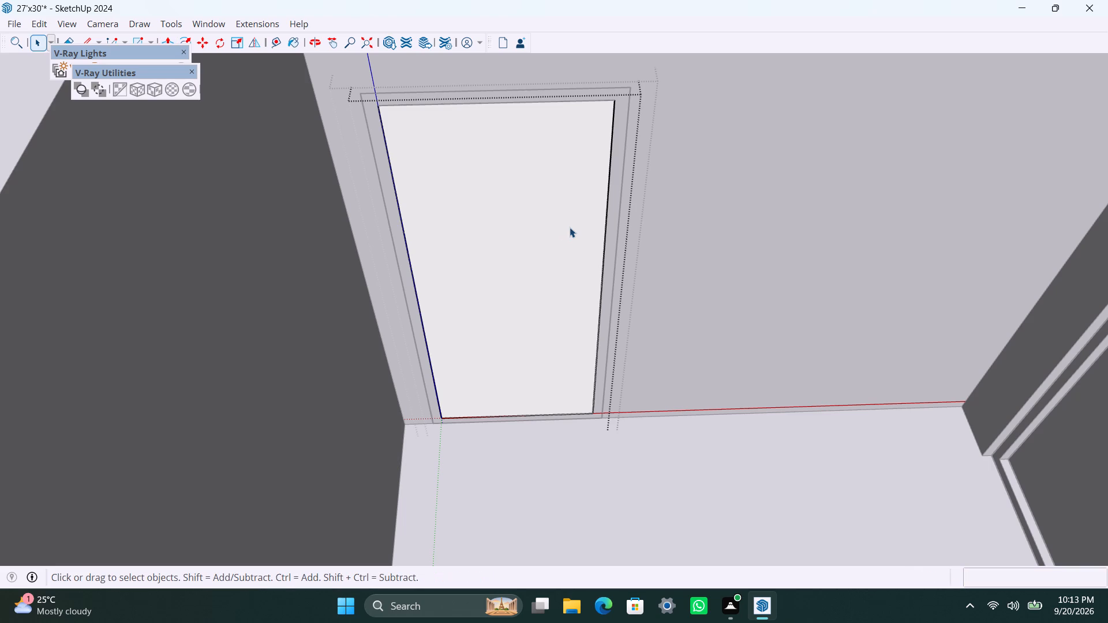
# Place a horizontal guide 4' below the new door leaf's top edge.
pyautogui.press('t')
pyautogui.click(548, 100)
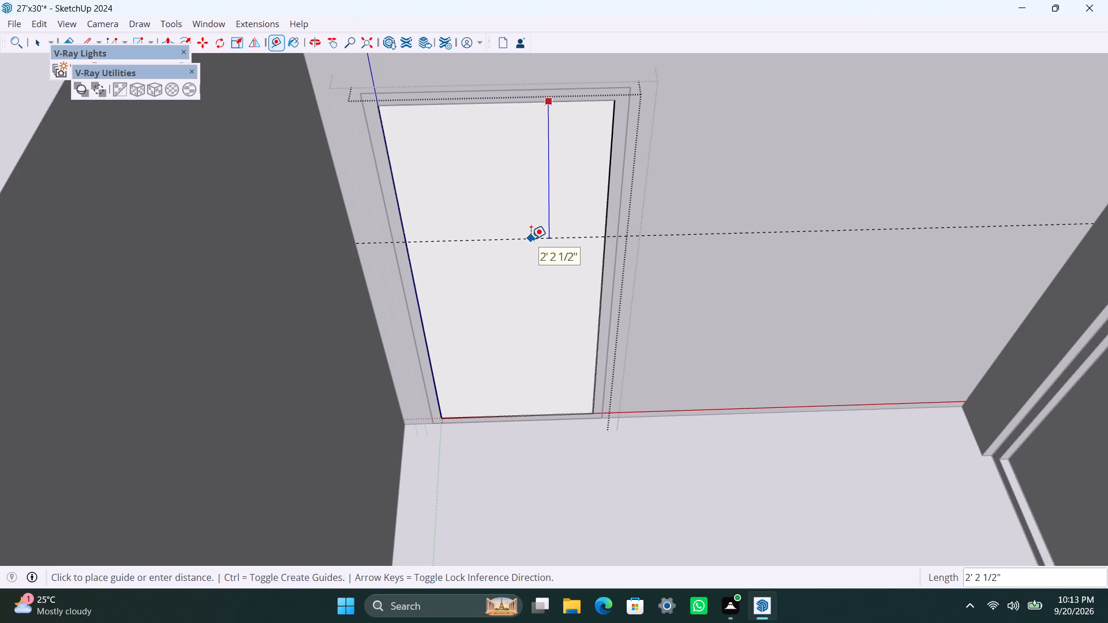
pyautogui.write("4'")
pyautogui.press('Return')
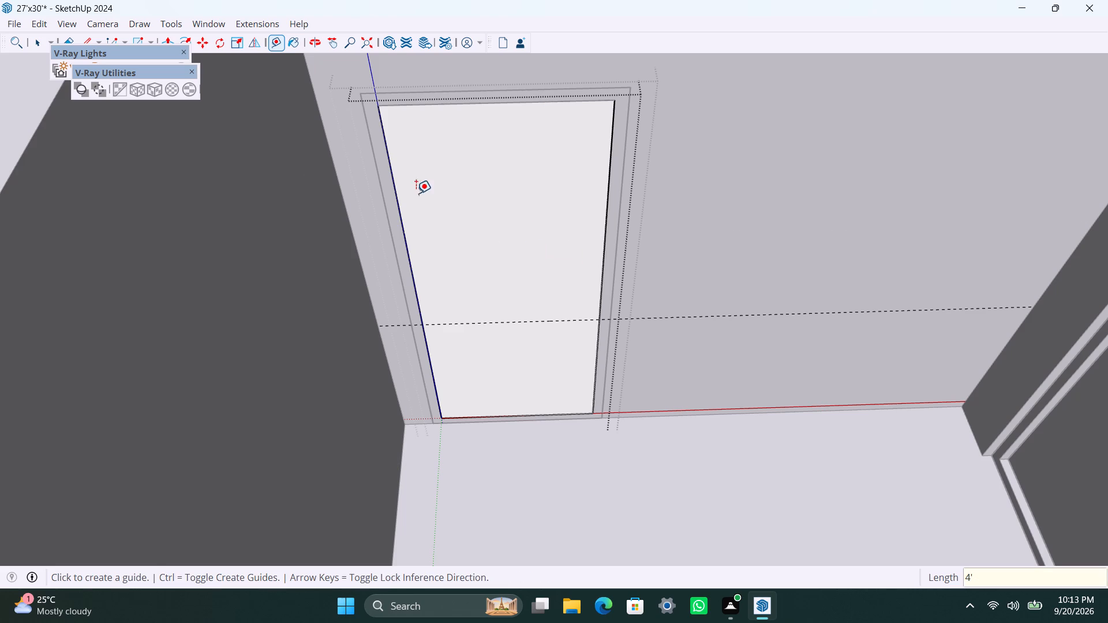
# Place a vertical guide 6" in from the door leaf's side edge near the room corner and another 1.5" beyond it.
pyautogui.click(403, 235)
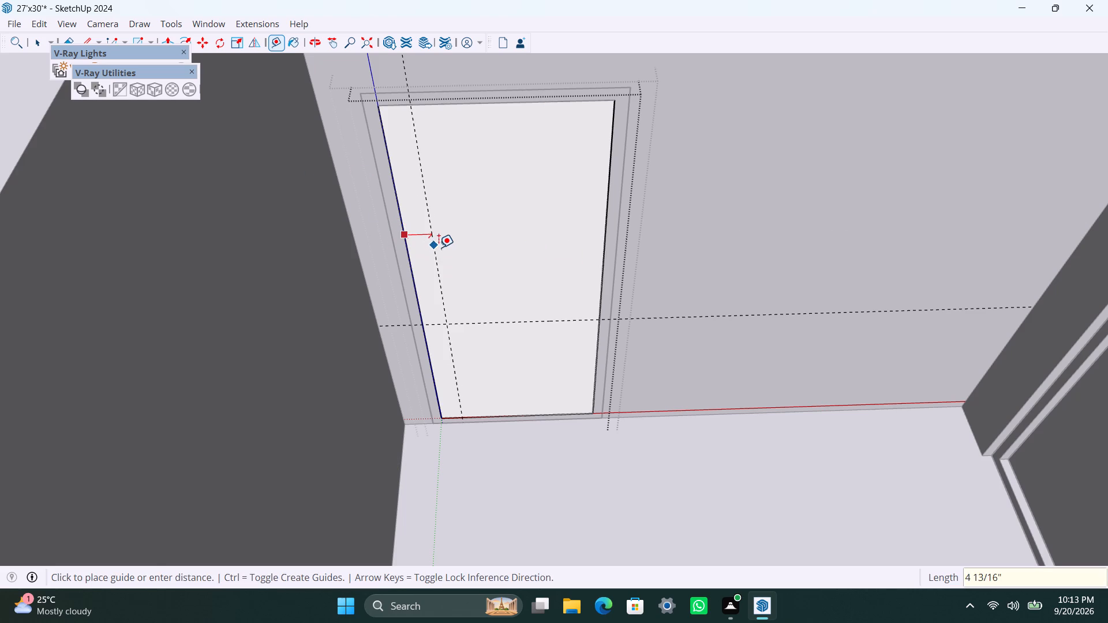
pyautogui.write('6"')
pyautogui.press('Return')
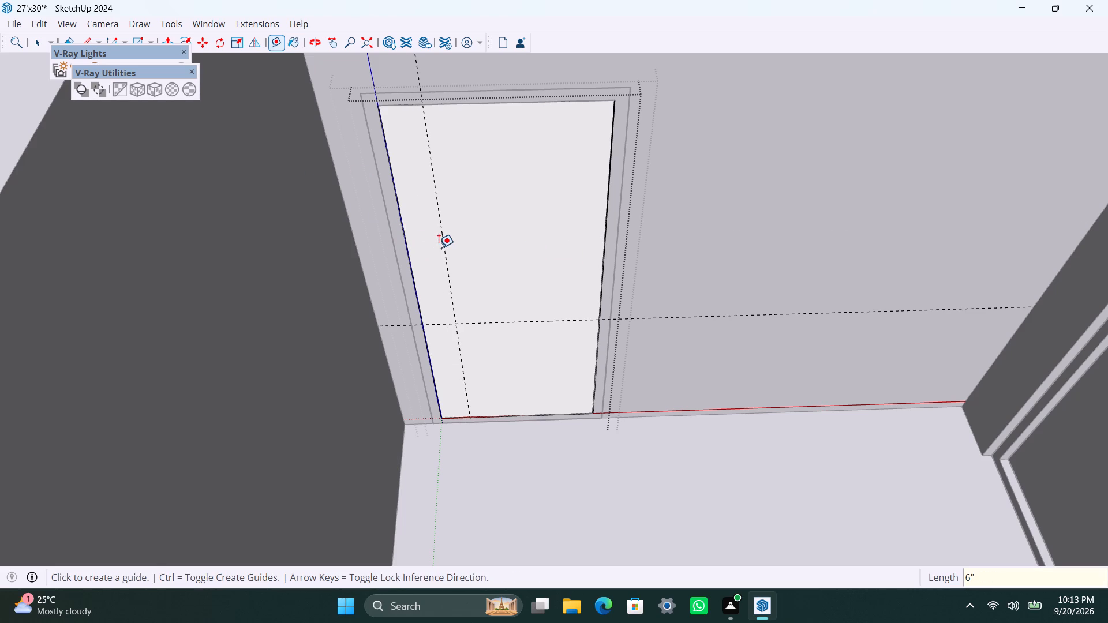
pyautogui.click(441, 244)
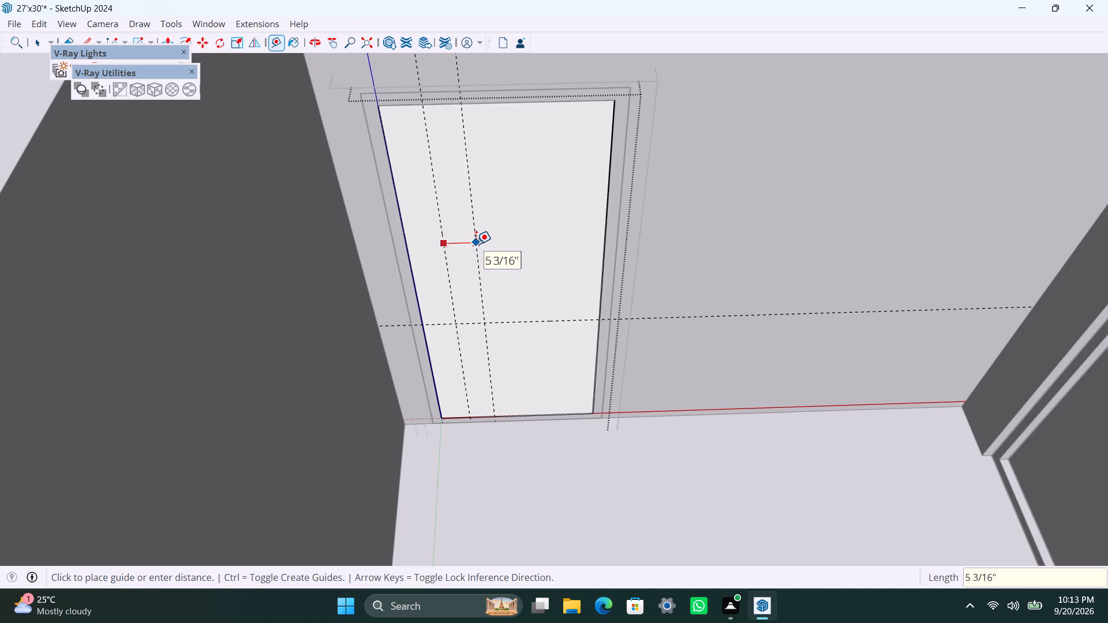
pyautogui.write('1.5"')
pyautogui.press('Return')
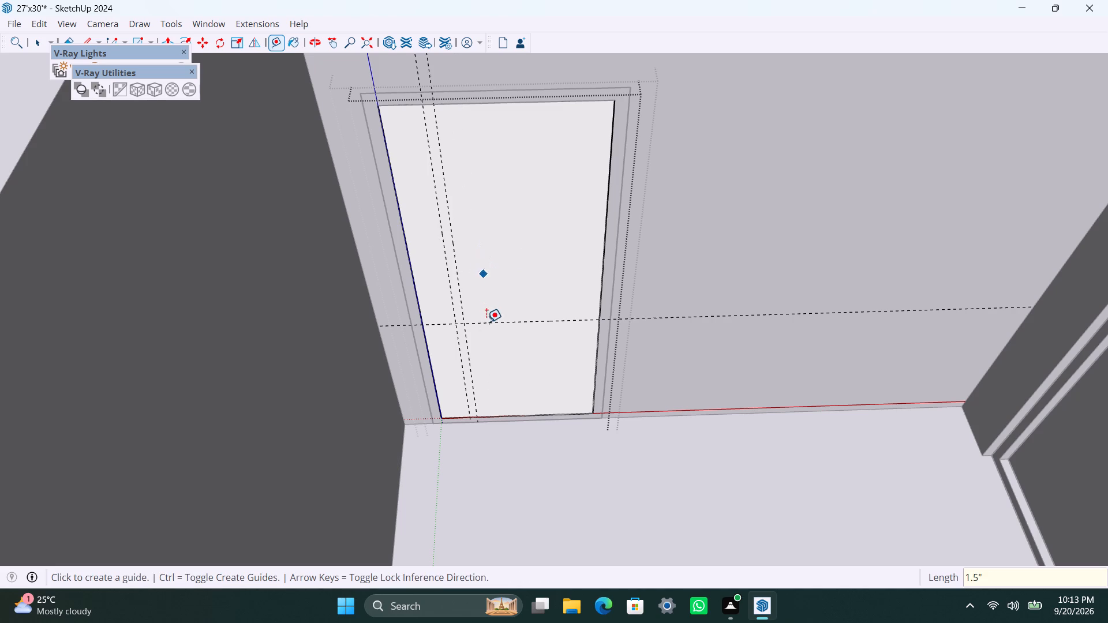
# Place a second horizontal guide 8" above the existing horizontal guide on the door leaf.
pyautogui.click(487, 322)
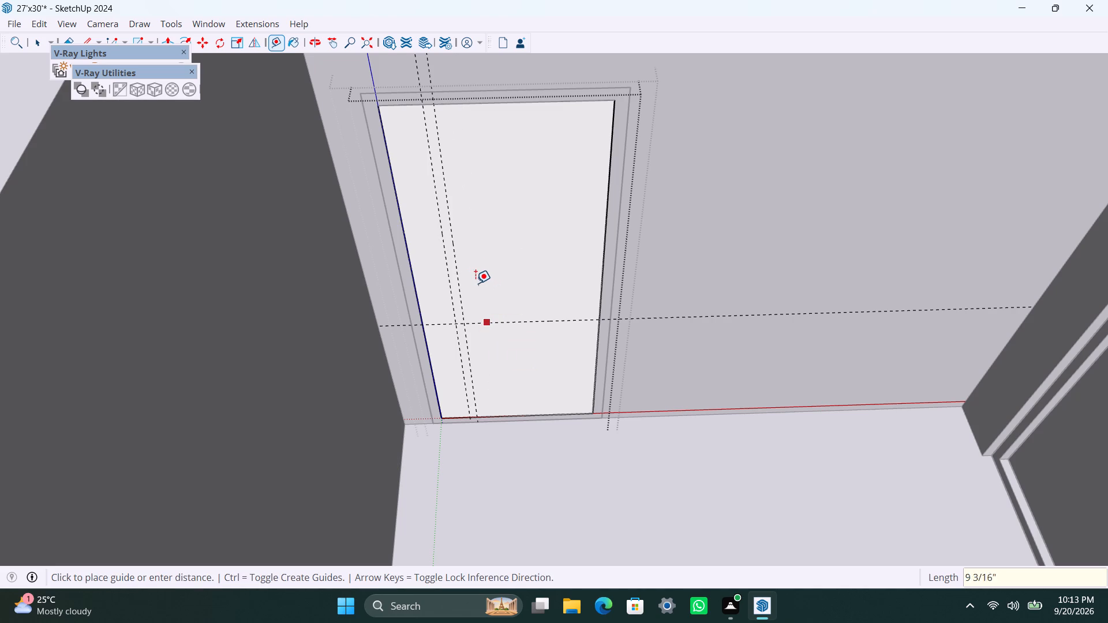
pyautogui.write('8"')
pyautogui.press('Return')
pyautogui.press('space')
# Draw the 1.5" by 8" handle rectangle on the door leaf between the four crossing guides.
pyautogui.scroll(6, 485, 341)
pyautogui.moveTo(478, 252); pyautogui.dragTo(450, 181, button='middle')
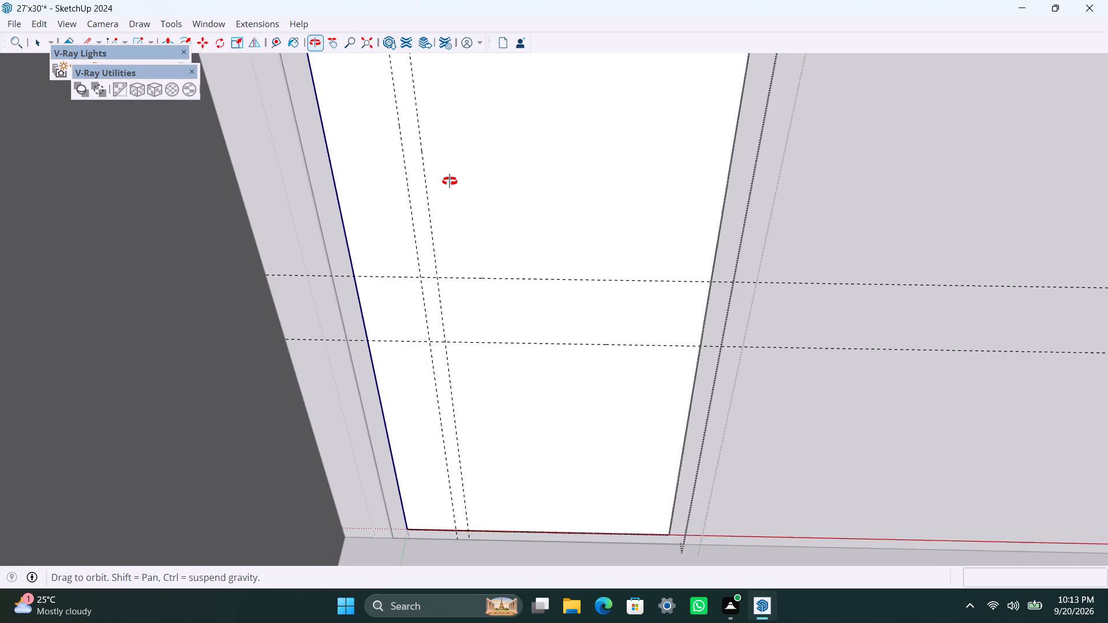
pyautogui.moveTo(450, 181); pyautogui.dragTo(415, 133, button='middle')
pyautogui.scroll(3, 451, 288)
pyautogui.press('r')
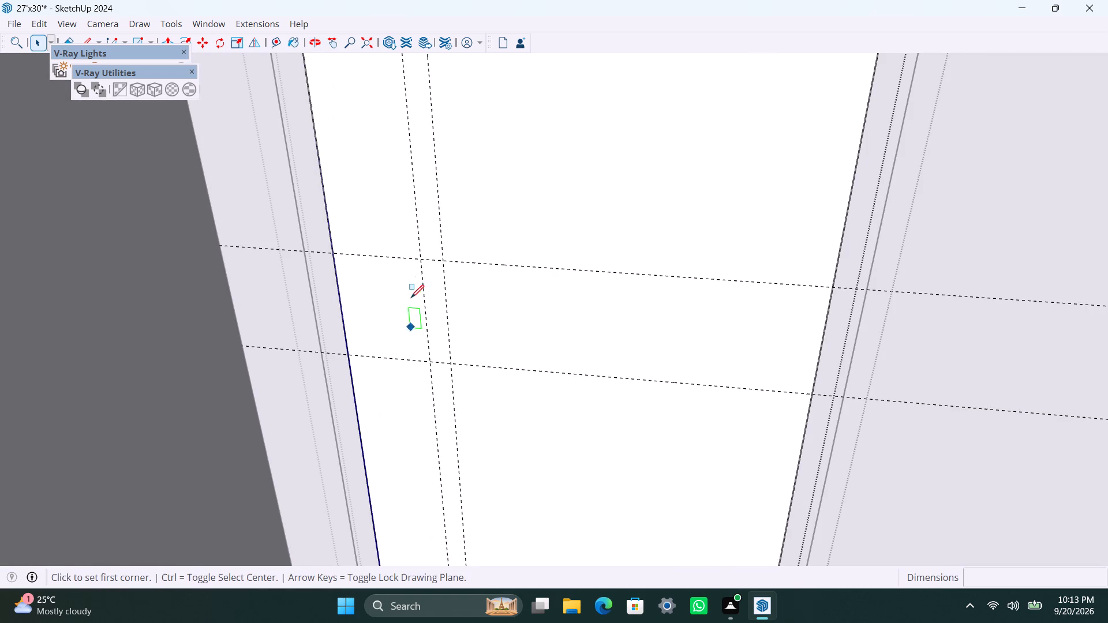
pyautogui.click(420, 262)
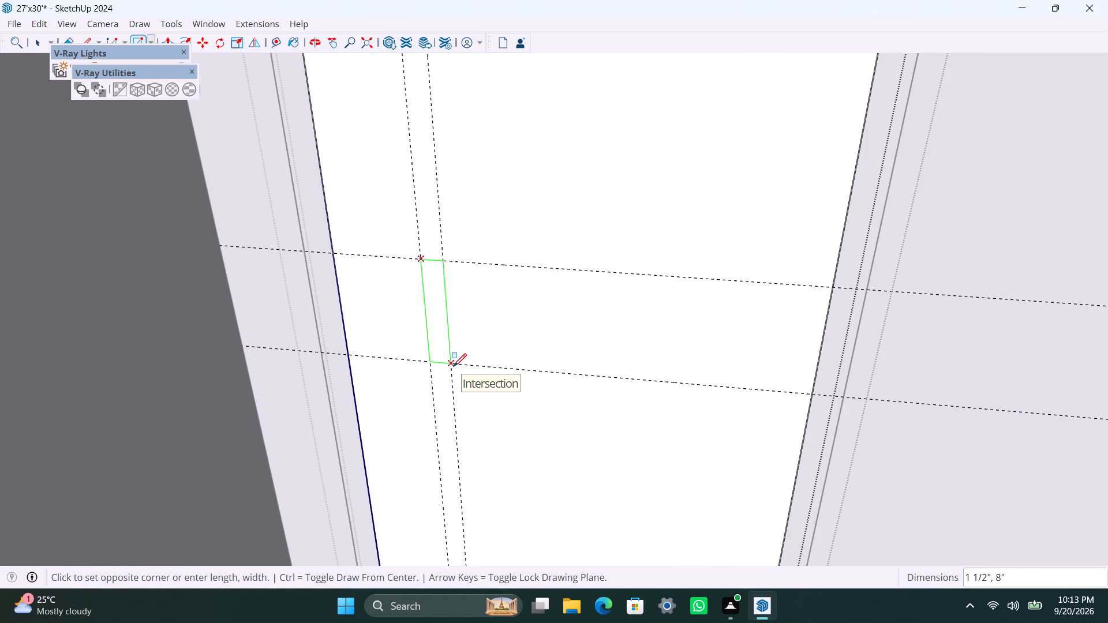
pyautogui.click(454, 366)
pyautogui.press('space')
# Make the new handle rectangle on the door leaf its own group.
pyautogui.doubleClick(441, 332)
pyautogui.rightClick(441, 332)
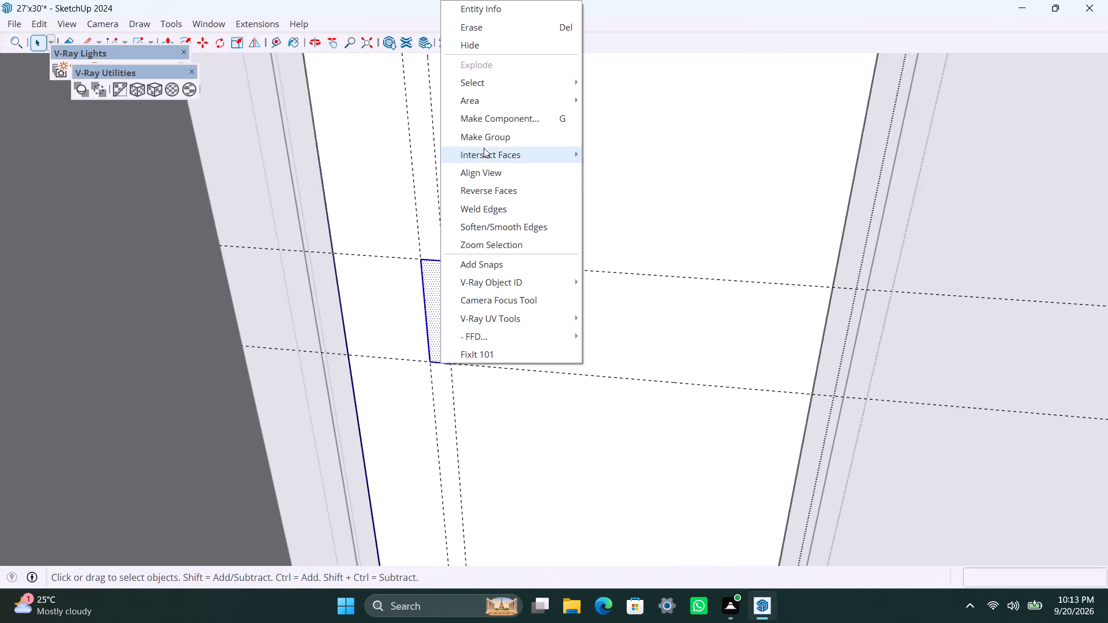
pyautogui.click(490, 133)
# Extrude the grouped handle face 0.5" from the door leaf, fit the whole model in view, and step out of the nested groups.
pyautogui.scroll(3, 454, 301)
pyautogui.tripleClick(439, 288)
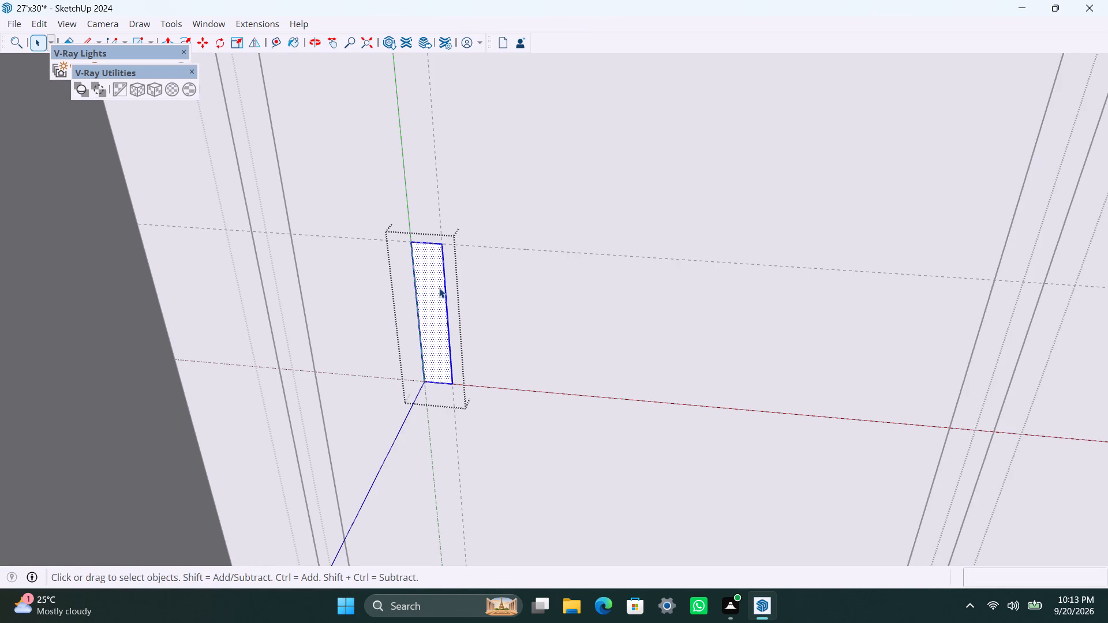
pyautogui.press('p')
pyautogui.click(439, 288)
pyautogui.write('0.5"')
pyautogui.press('Return')
pyautogui.press('space')
pyautogui.scroll(-17, 450, 306)
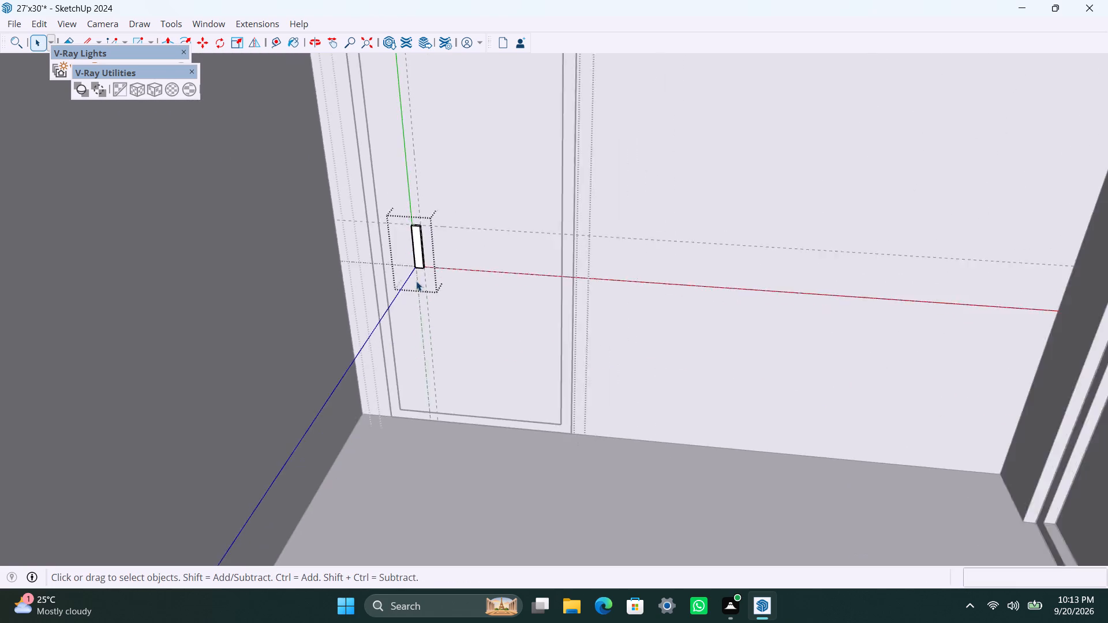
pyautogui.scroll(-7, 416, 281)
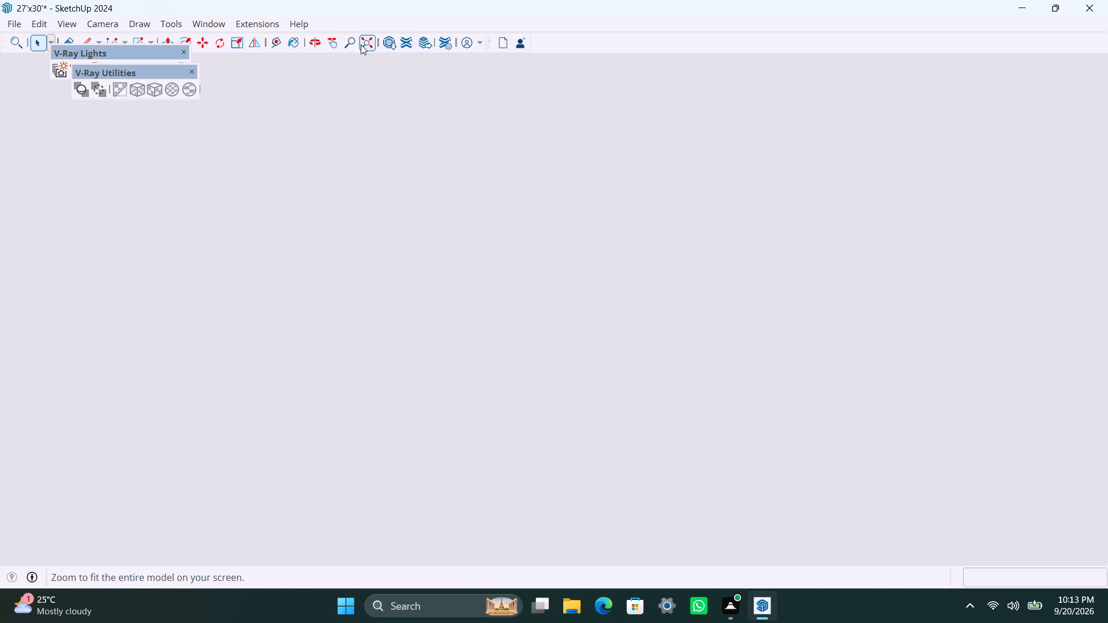
pyautogui.click(361, 44)
pyautogui.scroll(-3, 398, 301)
pyautogui.click(1062, 244)
pyautogui.click(944, 164)
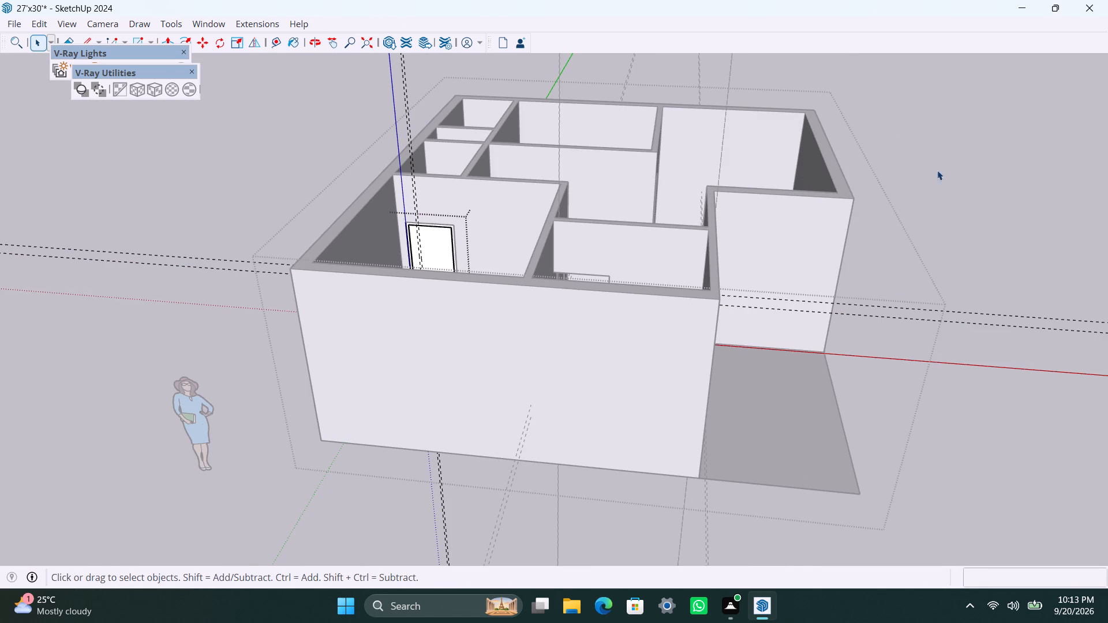
# Leave the open group and draw a rectangle filling the frameless doorway in the partition between the large corner room and the room behind it.
pyautogui.doubleClick(978, 152)
pyautogui.scroll(2, 677, 221)
pyautogui.moveTo(648, 238); pyautogui.dragTo(694, 416, button='middle')
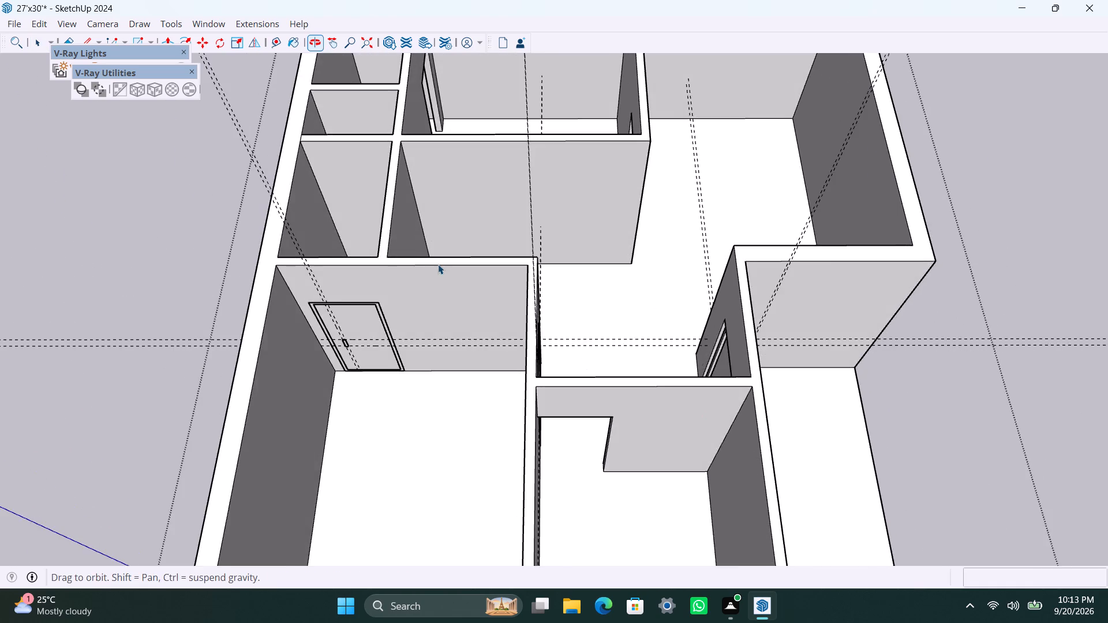
pyautogui.scroll(3, 438, 263)
pyautogui.keyDown('shift'); pyautogui.moveTo(465, 273); pyautogui.dragTo(376, 492, button='middle'); pyautogui.keyUp('shift')
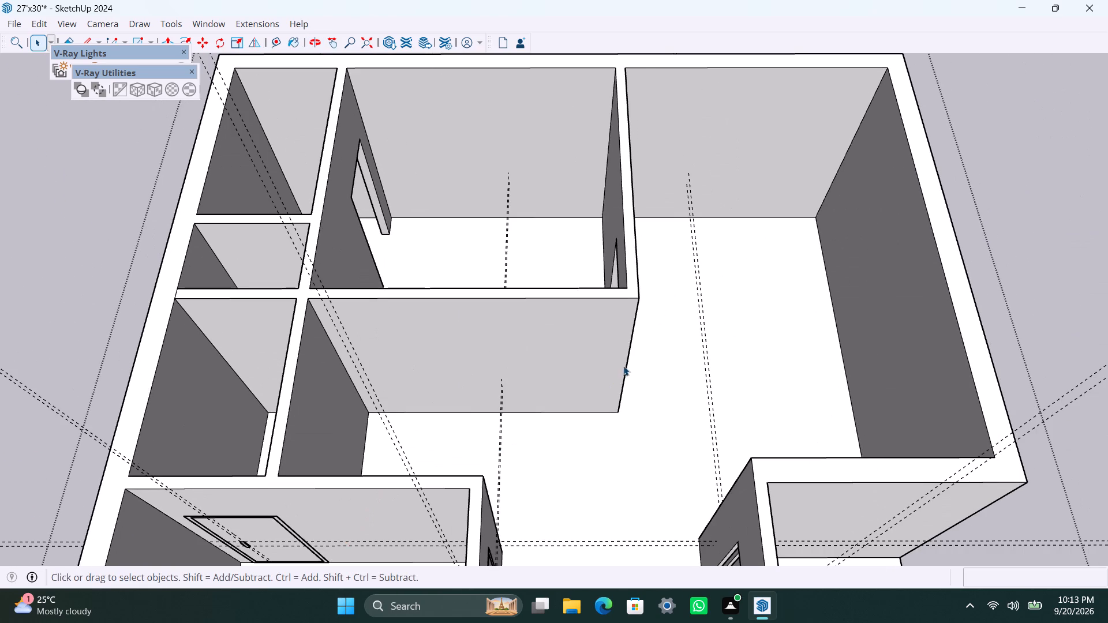
pyautogui.moveTo(623, 366); pyautogui.dragTo(112, 366, button='middle')
pyautogui.scroll(-2, 270, 376)
pyautogui.scroll(-1, 357, 406)
pyautogui.moveTo(357, 405); pyautogui.dragTo(340, 368, button='middle')
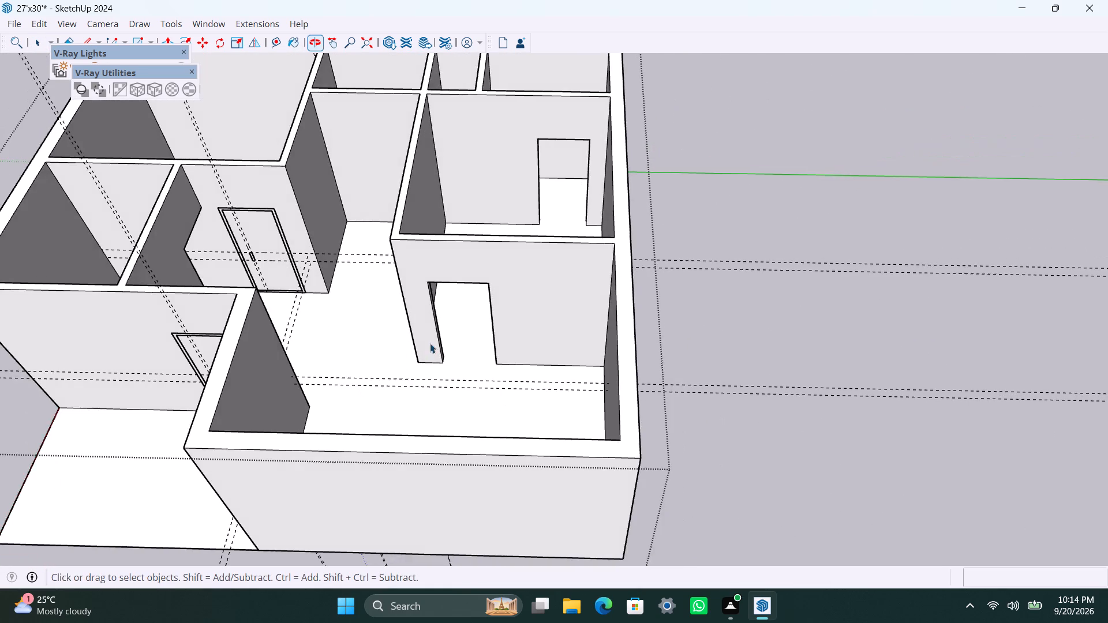
pyautogui.scroll(2, 430, 343)
pyautogui.press('r')
pyautogui.moveTo(429, 265); pyautogui.dragTo(439, 273)
pyautogui.click(512, 365)
pyautogui.press('space')
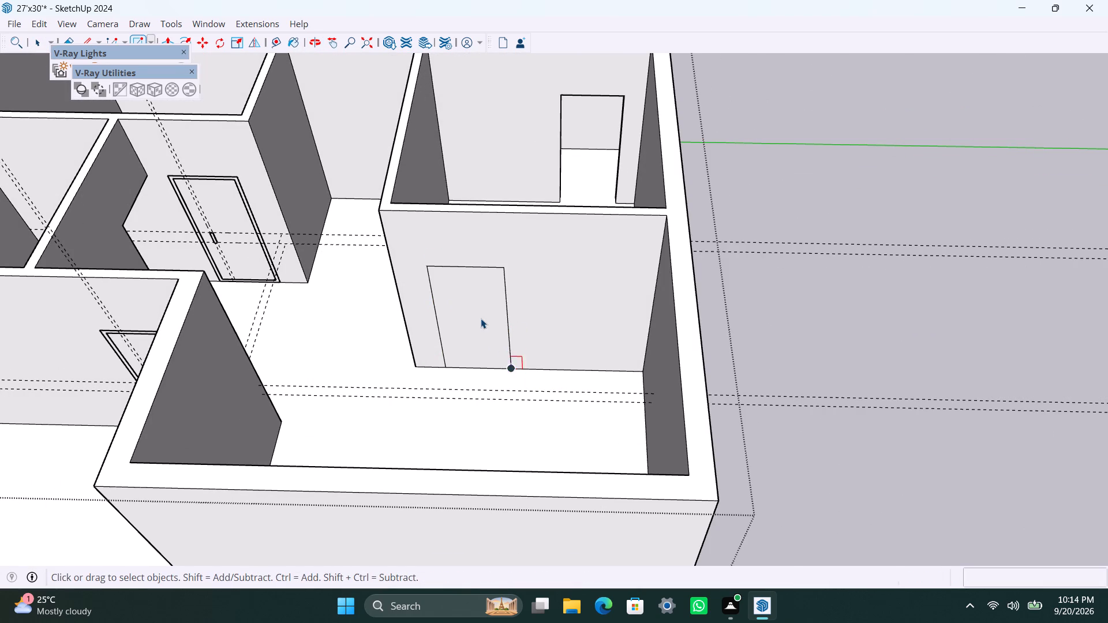
# Make the new doorway rectangle, with its face and edges, its own group.
pyautogui.doubleClick(481, 318)
pyautogui.rightClick(481, 318)
pyautogui.click(556, 135)
pyautogui.scroll(3, 491, 310)
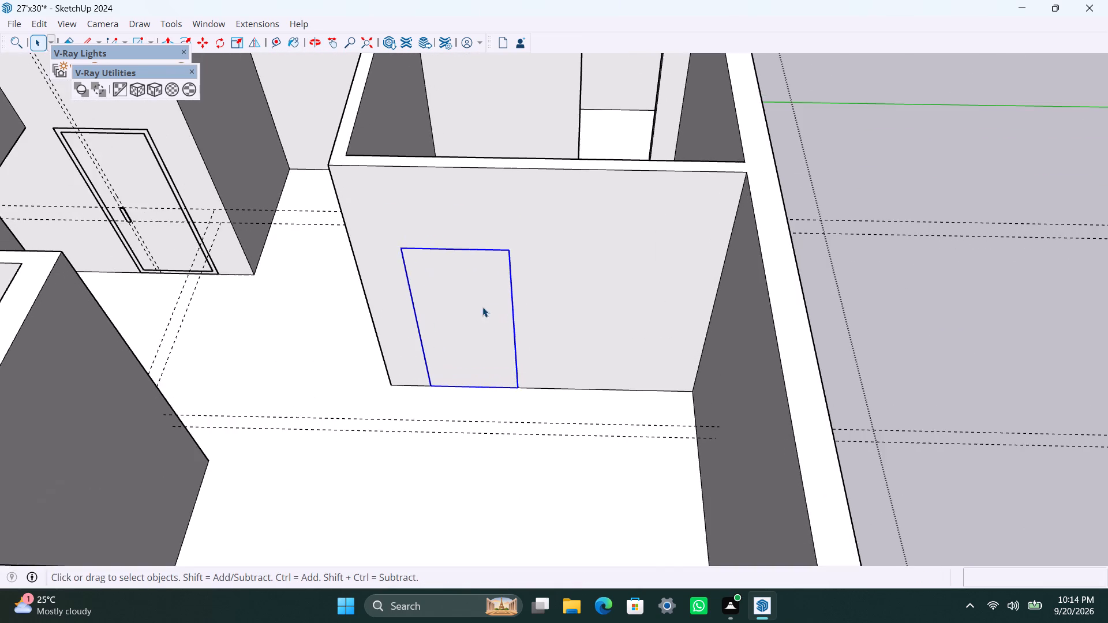
# Inside the new door group, offset the face's outline 2" inward for the frame.
pyautogui.tripleClick(475, 298)
pyautogui.press('f')
pyautogui.click(438, 290)
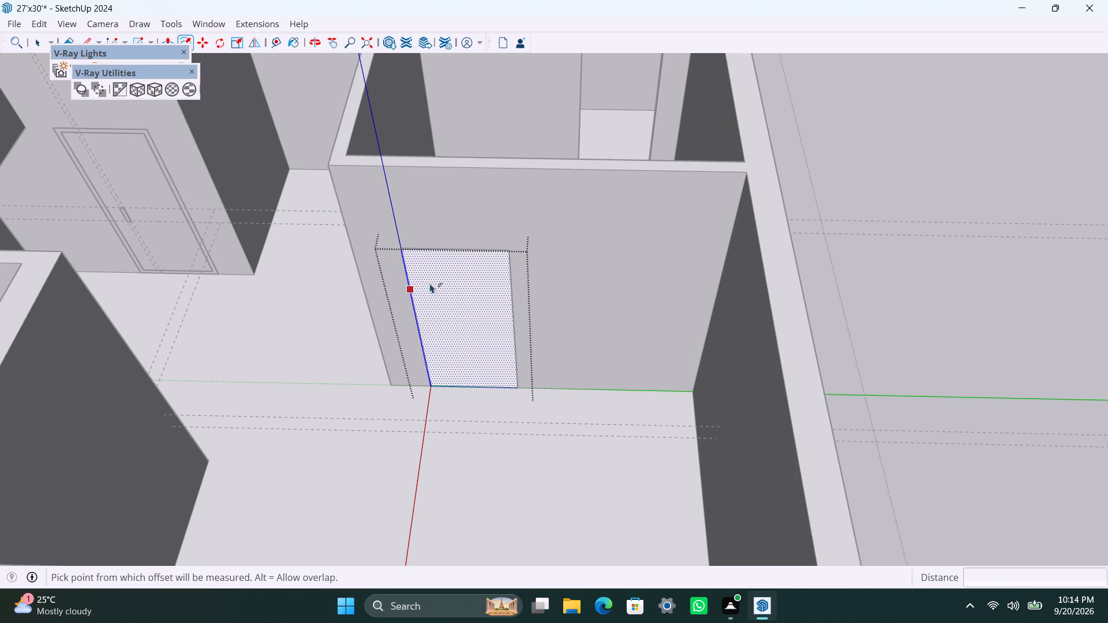
pyautogui.hotkey('shift', '"')
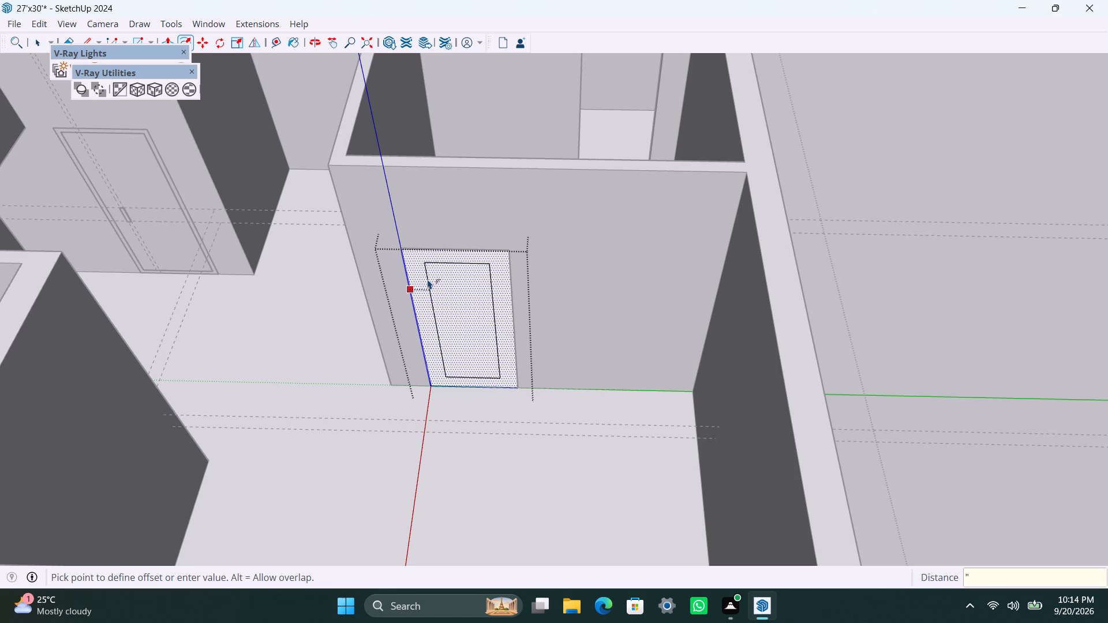
pyautogui.press('BackSpace')
pyautogui.write('2"')
pyautogui.press('Return')
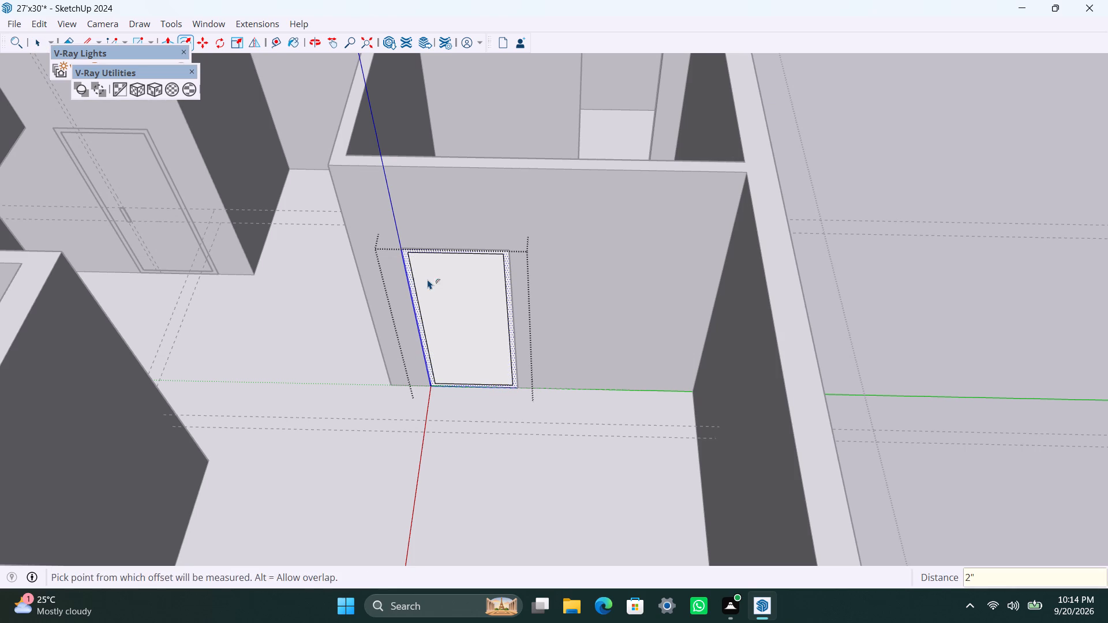
# Delete the inner face of the door group so only the frame border is left.
pyautogui.press('space')
pyautogui.click(435, 294)
pyautogui.press('Delete')
# Extrude the door frame's border face 2.5".
pyautogui.scroll(2, 410, 335)
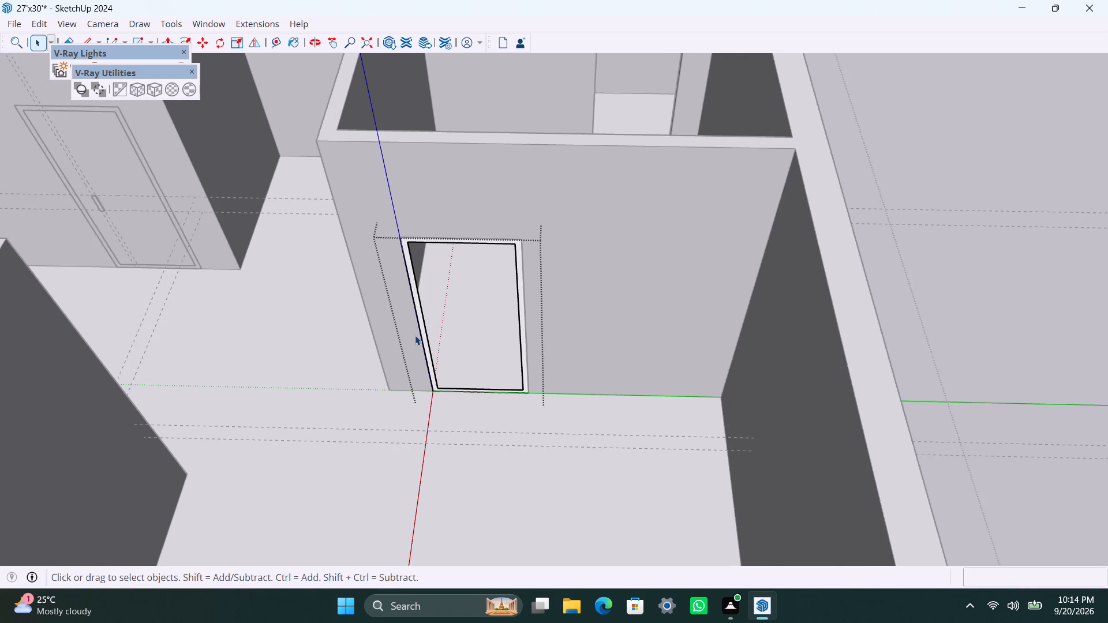
pyautogui.scroll(7, 415, 335)
pyautogui.click(424, 328)
pyautogui.press('p')
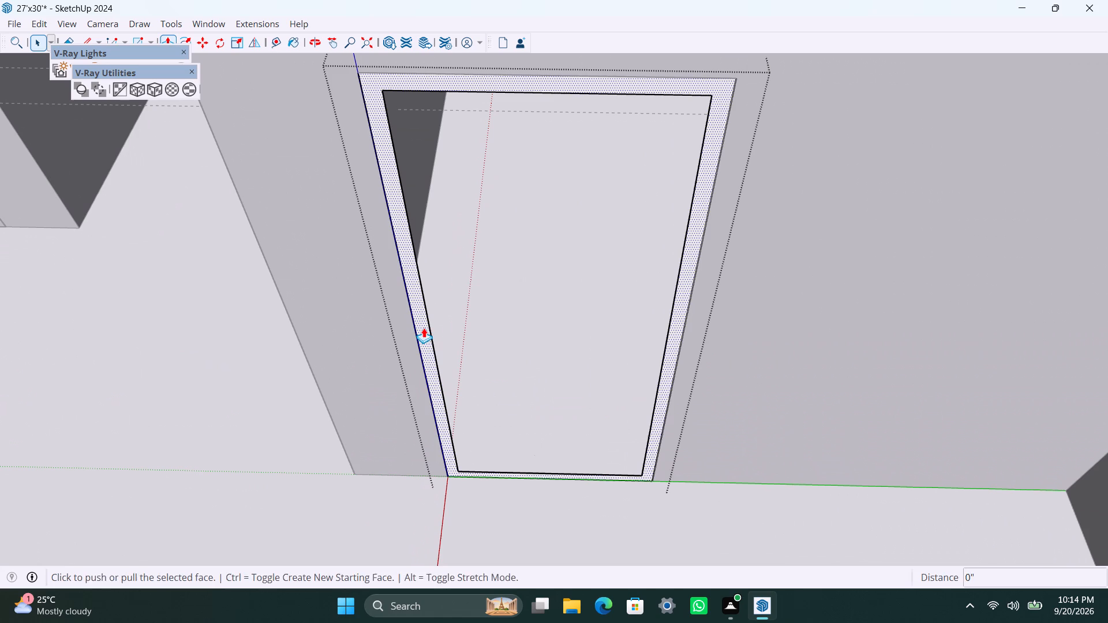
pyautogui.click(424, 328)
pyautogui.press('1')
pyautogui.press('BackSpace')
pyautogui.write('2.5"')
pyautogui.press('Return')
pyautogui.press('space')
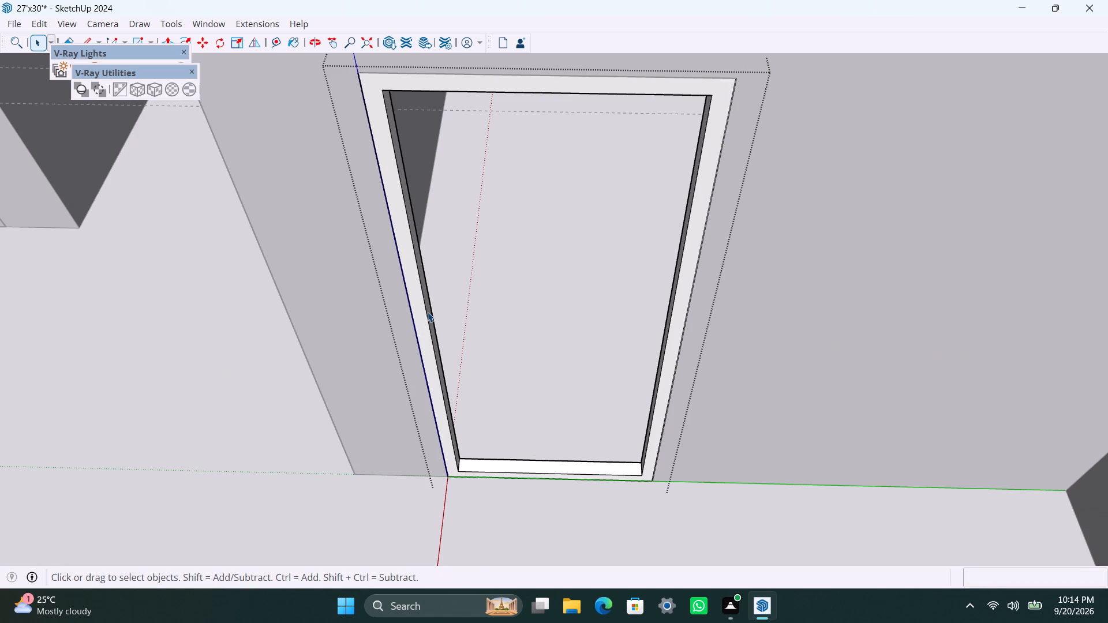
# Draw a rectangle filling the inside of the door frame and make it a nested group for the leaf.
pyautogui.scroll(-6, 424, 318)
pyautogui.press('r')
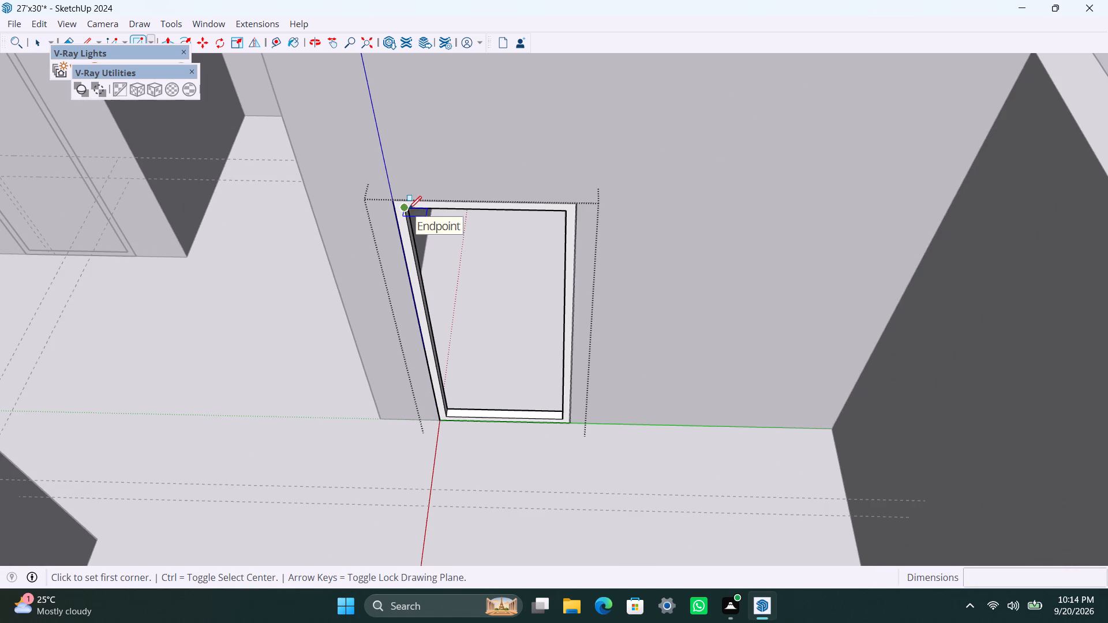
pyautogui.click(409, 209)
pyautogui.click(565, 415)
pyautogui.press('space')
pyautogui.doubleClick(541, 381)
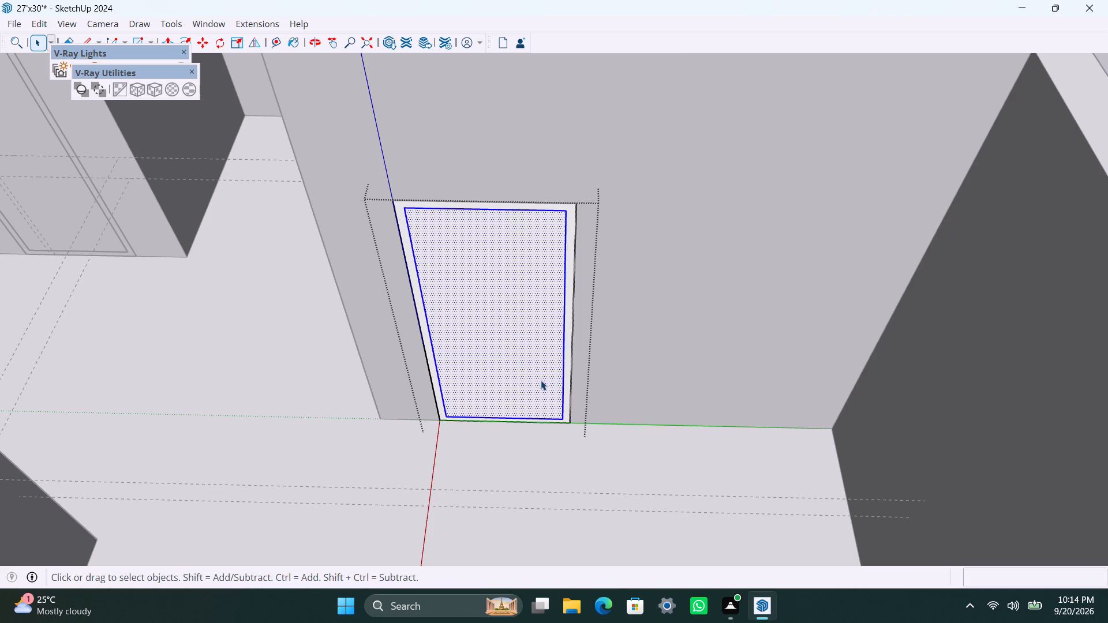
pyautogui.rightClick(540, 378)
pyautogui.click(567, 173)
# Open the leaf group and extrude its face 18 mm.
pyautogui.tripleClick(539, 283)
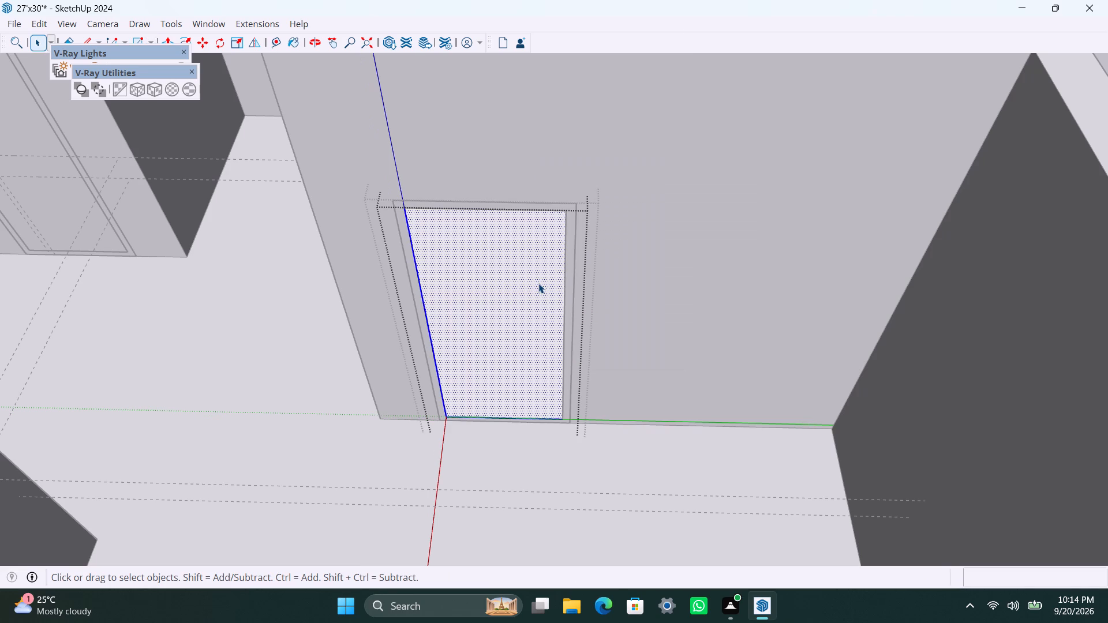
pyautogui.press('p')
pyautogui.click(538, 283)
pyautogui.write('18m')
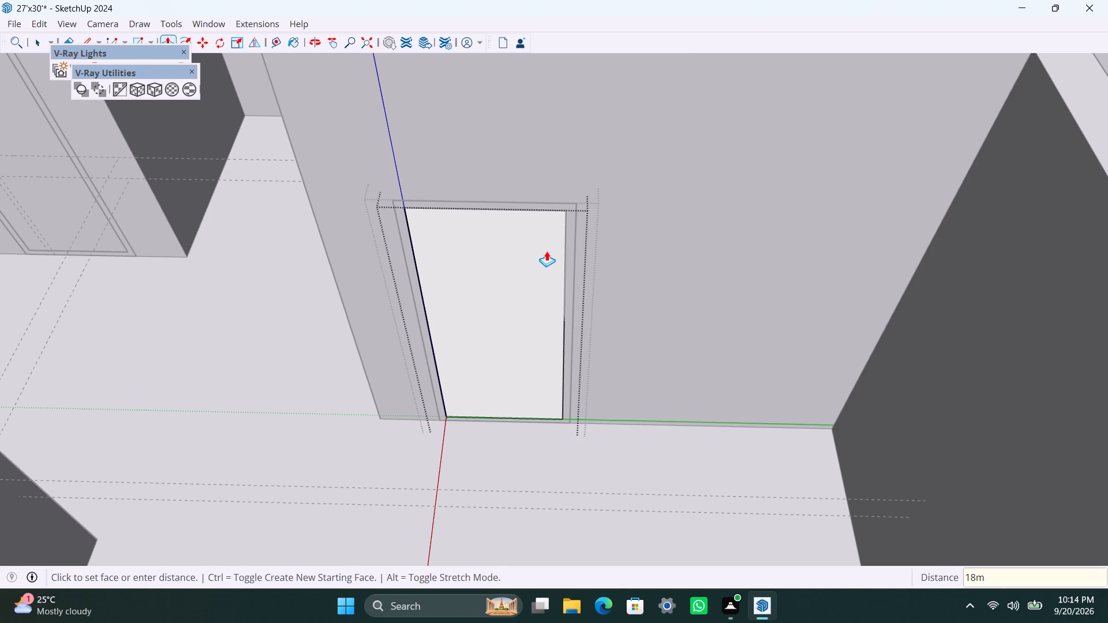
pyautogui.write('m\\')
pyautogui.press('Return')
pyautogui.press('space')
# Place a horizontal guide 4' below the top edge of the door leaf.
pyautogui.scroll(2, 544, 288)
pyautogui.moveTo(491, 269); pyautogui.dragTo(476, 259, button='middle')
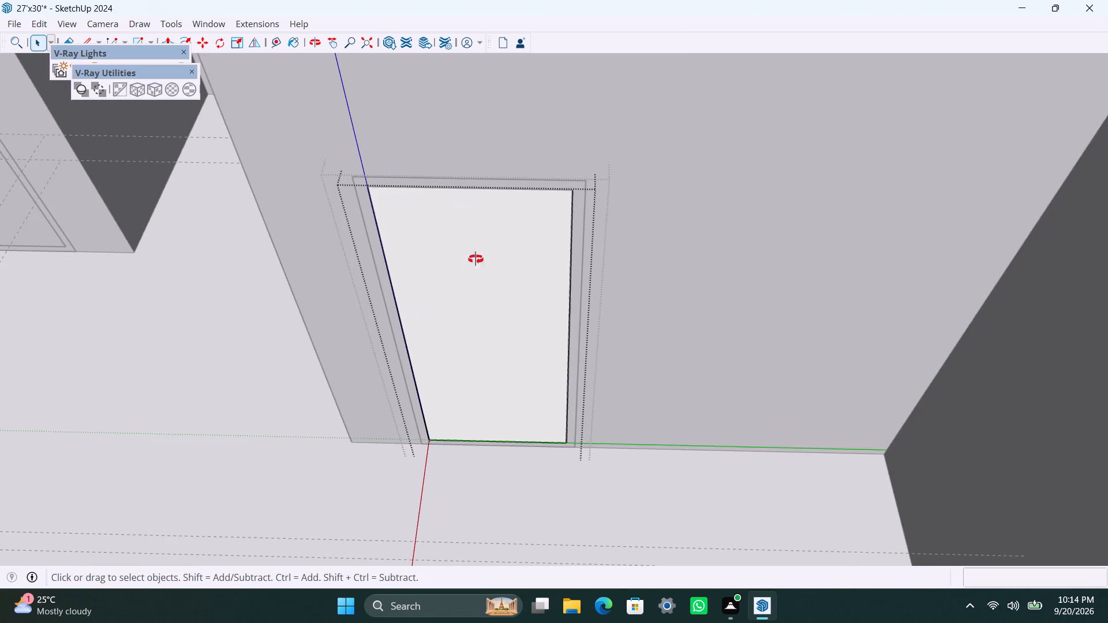
pyautogui.moveTo(476, 259); pyautogui.dragTo(444, 224, button='middle')
pyautogui.press('t')
pyautogui.click(470, 171)
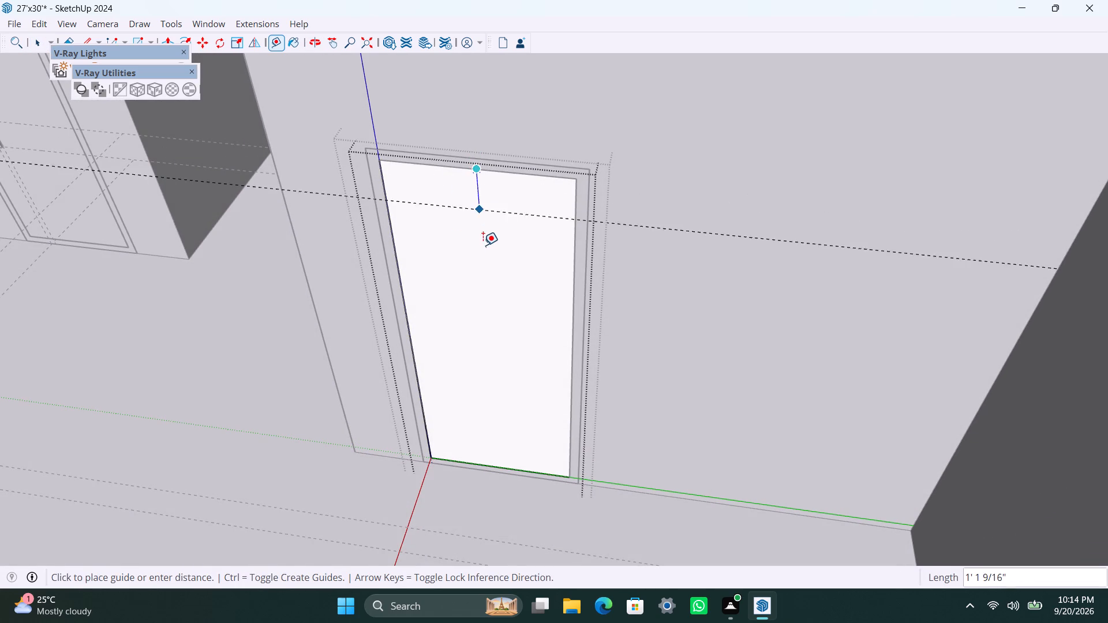
pyautogui.write("4'")
pyautogui.press('Return')
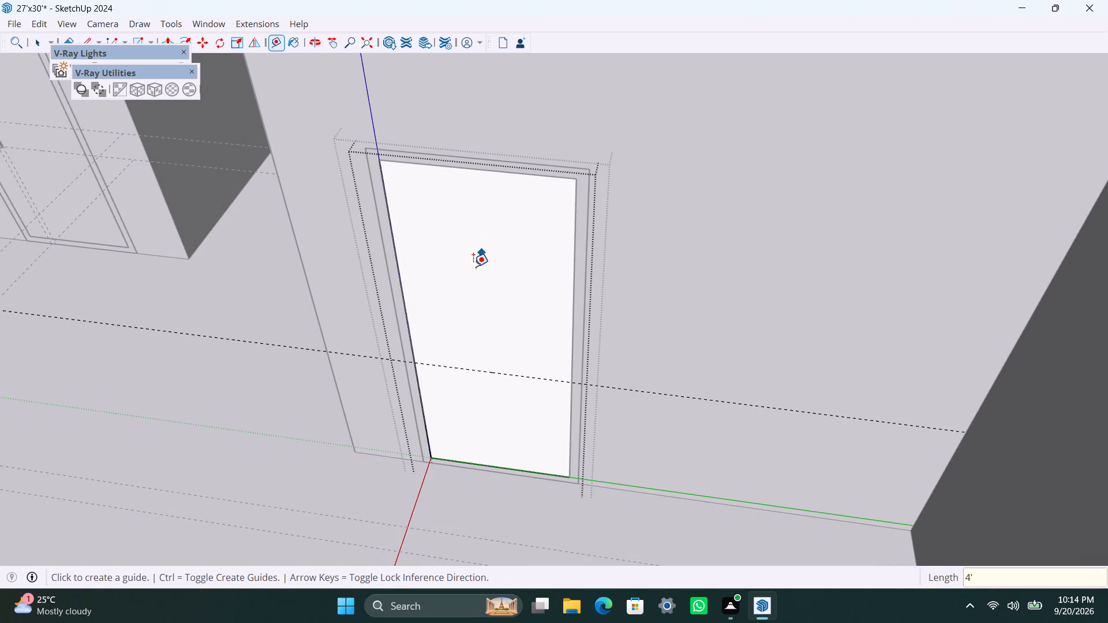
# Place a vertical guide 6" in from the leaf's left edge and a second one 1.5" further in.
pyautogui.click(410, 316)
pyautogui.write('6"')
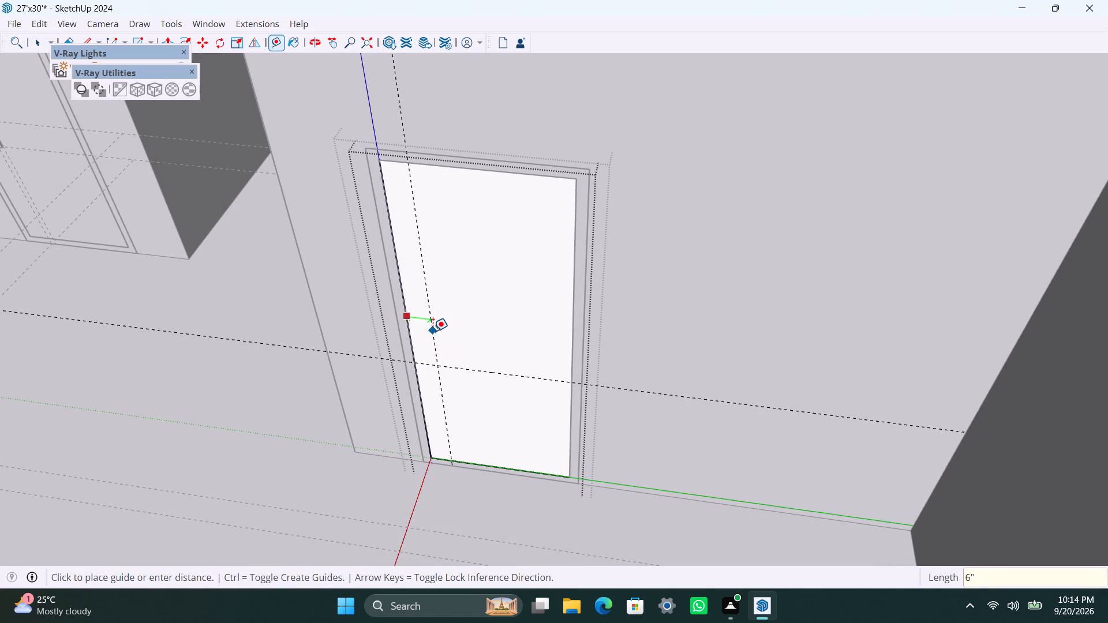
pyautogui.press('Return')
pyautogui.click(436, 328)
pyautogui.write('1.5"')
pyautogui.press('Return')
pyautogui.press('space')
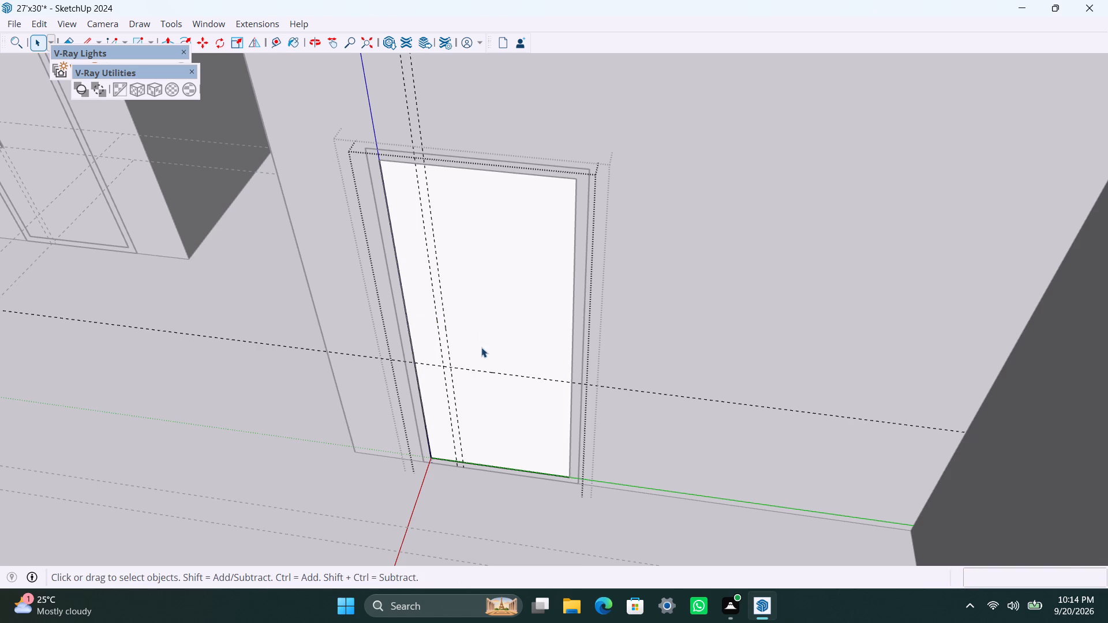
# Place a second horizontal guide 8" above the existing horizontal guide on the door leaf.
pyautogui.scroll(4, 481, 347)
pyautogui.press('t')
pyautogui.click(492, 384)
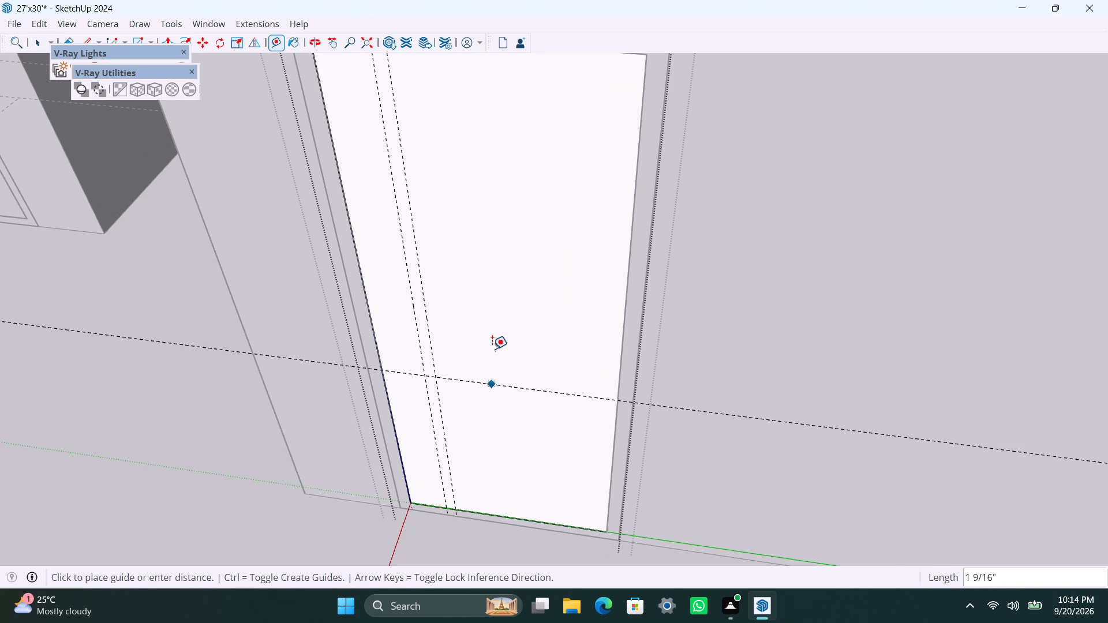
pyautogui.write('8"')
pyautogui.press('Return')
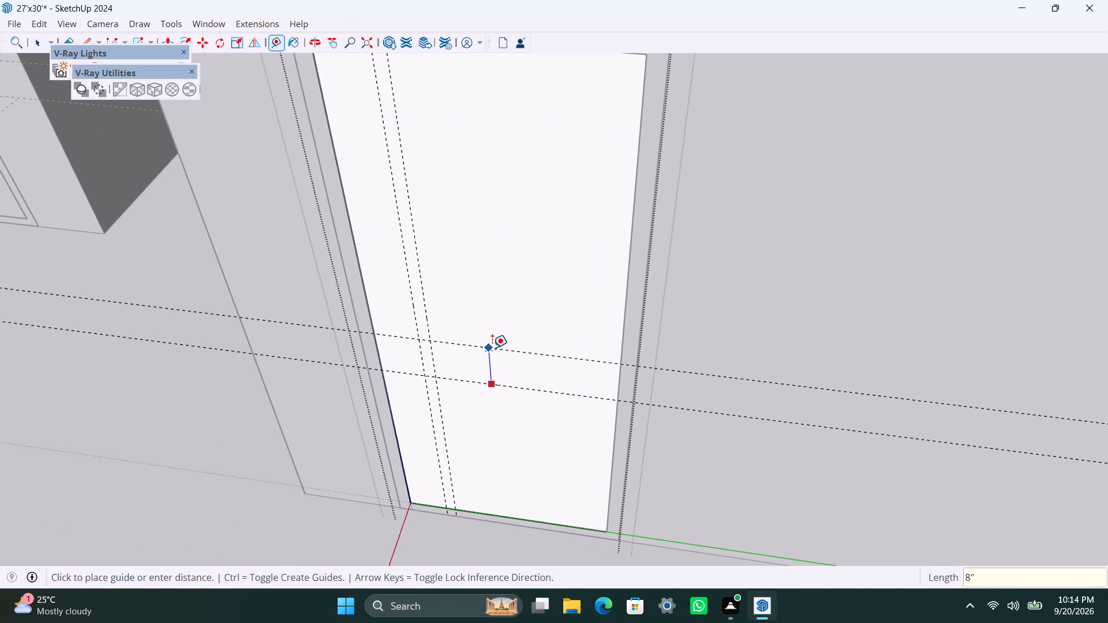
pyautogui.press('space')
# Draw the 1.5" by 8" handle rectangle on the door leaf between the four crossing guides.
pyautogui.scroll(3, 531, 287)
pyautogui.press('r')
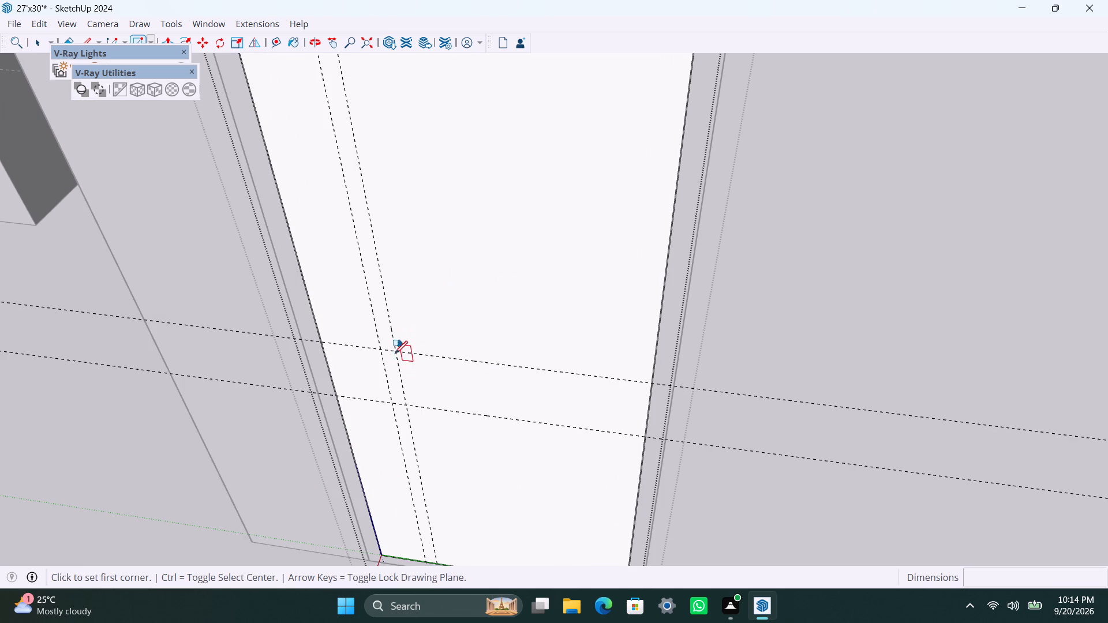
pyautogui.click(397, 353)
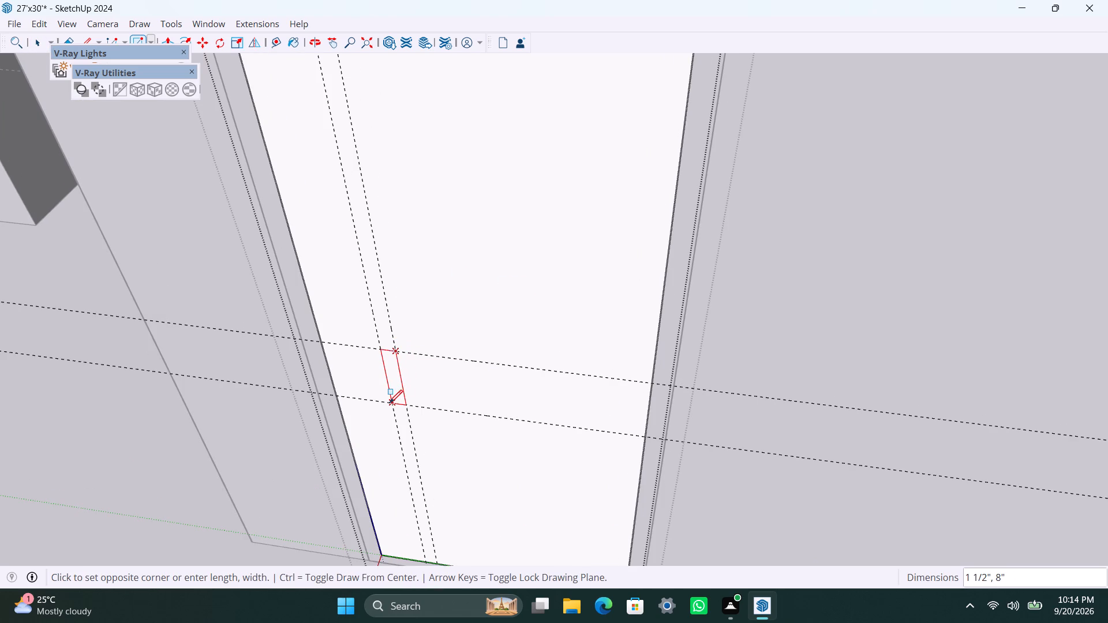
pyautogui.click(390, 403)
pyautogui.press('space')
# Make the new handle rectangle on the door leaf its own group.
pyautogui.doubleClick(395, 380)
pyautogui.rightClick(395, 380)
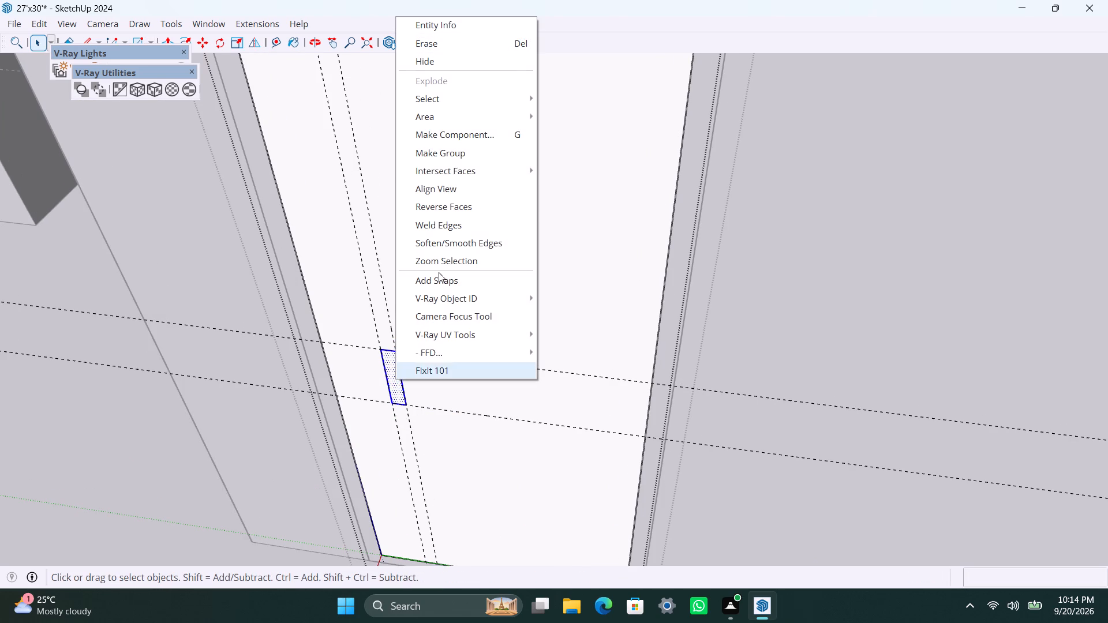
pyautogui.click(448, 156)
# Extrude the grouped handle face 0.5" from the door leaf and step out of all the nested groups.
pyautogui.scroll(3, 374, 386)
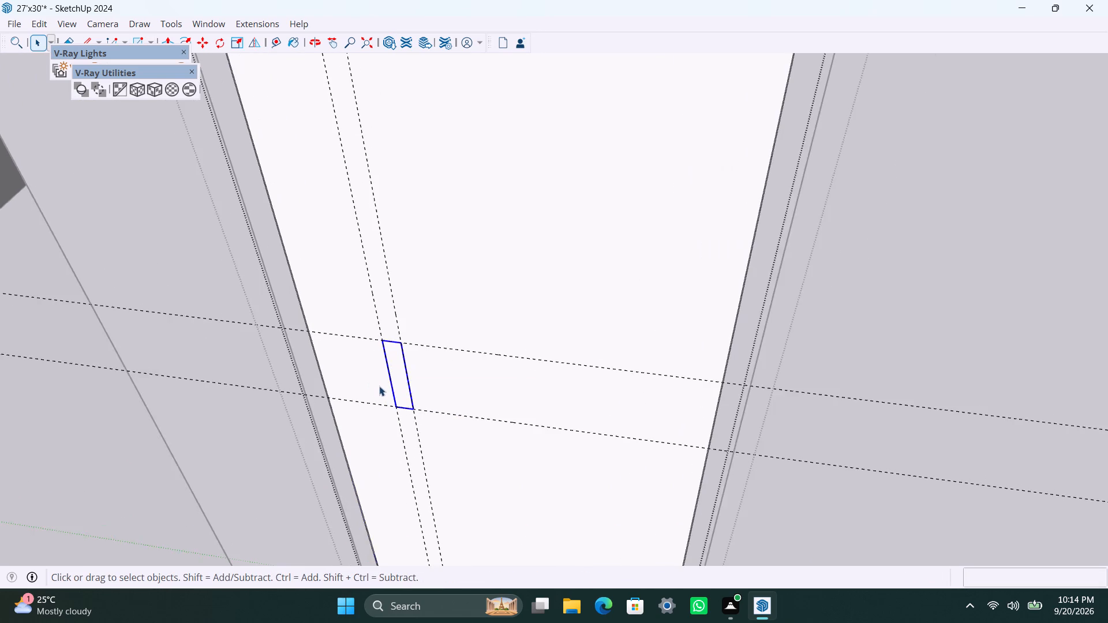
pyautogui.scroll(4, 379, 386)
pyautogui.tripleClick(398, 341)
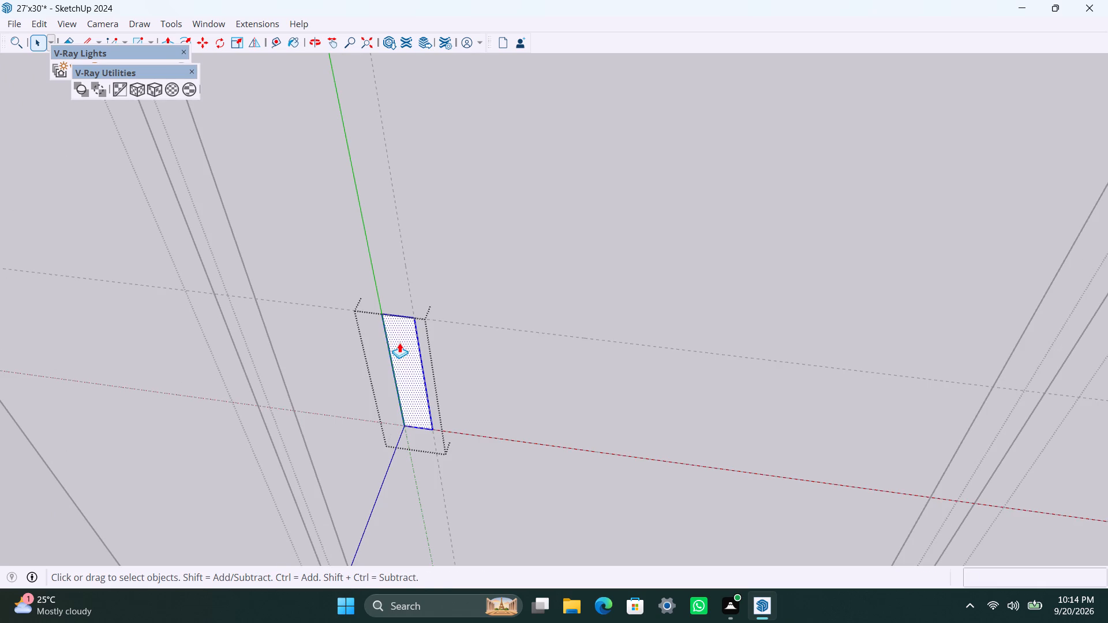
pyautogui.press('p')
pyautogui.click(399, 343)
pyautogui.write('0.5"')
pyautogui.press('Return')
pyautogui.press('space')
pyautogui.scroll(-20, 400, 356)
pyautogui.scroll(-3, 400, 356)
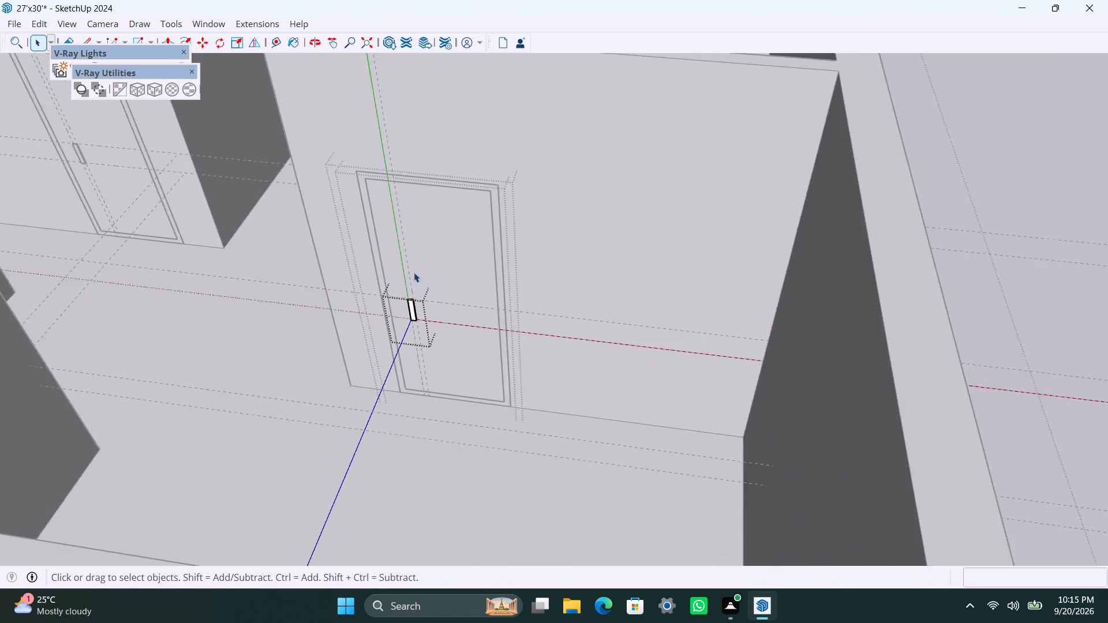
pyautogui.scroll(-9, 414, 272)
pyautogui.click(694, 192)
pyautogui.doubleClick(684, 185)
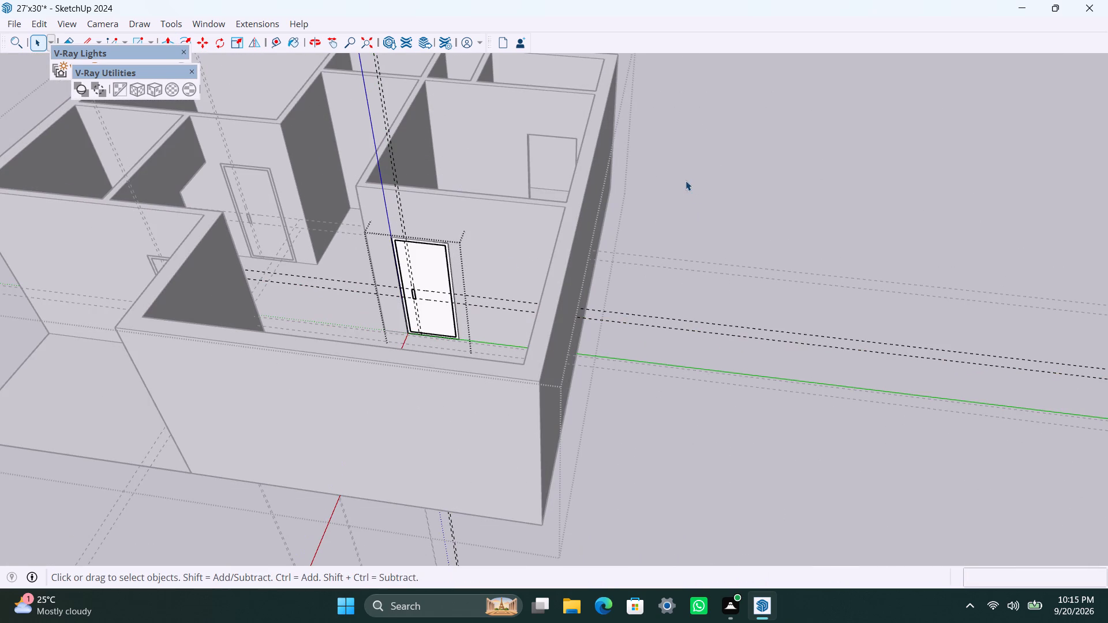
pyautogui.doubleClick(687, 174)
# Draw a 3'-wide rectangle filling the frameless doorway in the far partition of the room behind the finished door.
pyautogui.scroll(3, 515, 170)
pyautogui.moveTo(532, 175); pyautogui.dragTo(642, 244, button='middle')
pyautogui.scroll(2, 652, 220)
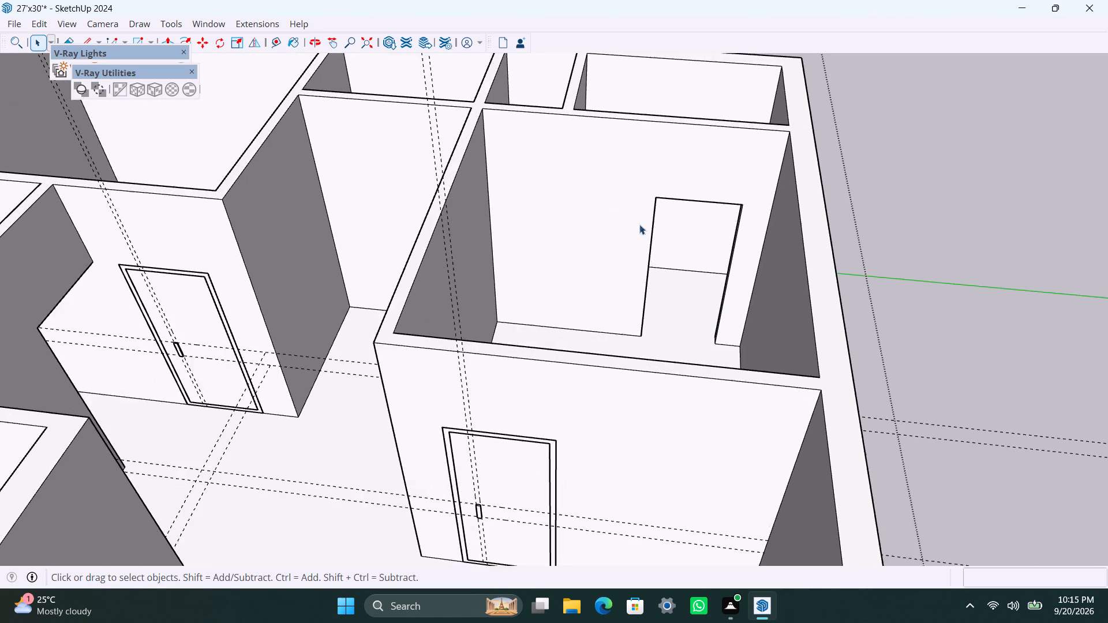
pyautogui.moveTo(630, 239); pyautogui.dragTo(641, 352, button='middle')
pyautogui.scroll(-2, 641, 352)
pyautogui.keyDown('shift'); pyautogui.moveTo(624, 350); pyautogui.dragTo(471, 270, button='middle'); pyautogui.keyUp('shift')
pyautogui.scroll(2, 474, 268)
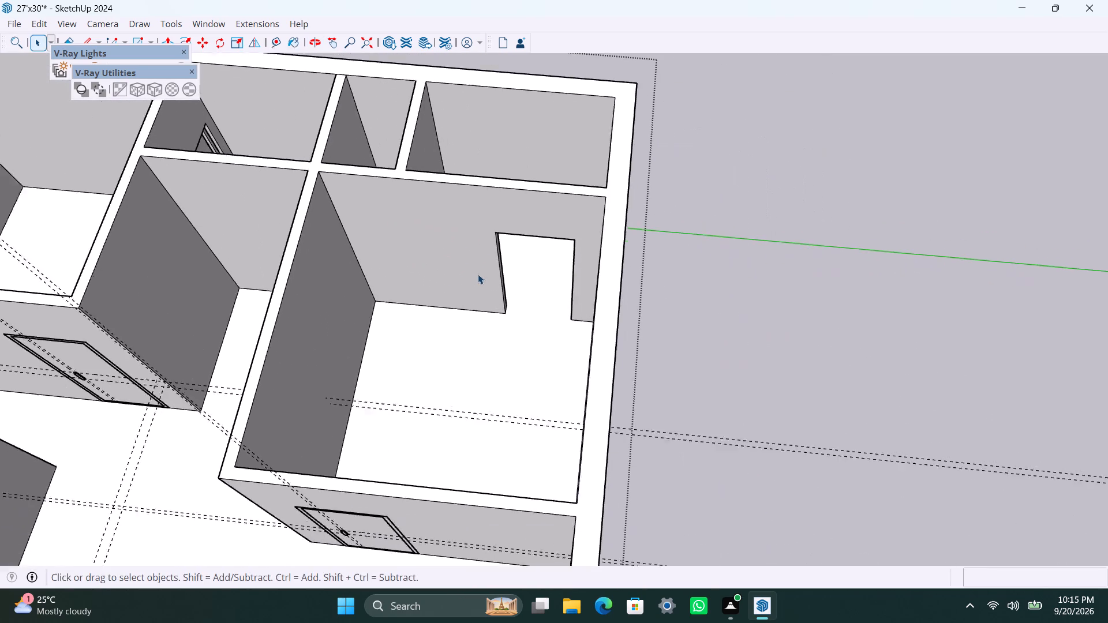
pyautogui.moveTo(458, 268); pyautogui.dragTo(507, 170, button='middle')
pyautogui.scroll(2, 503, 185)
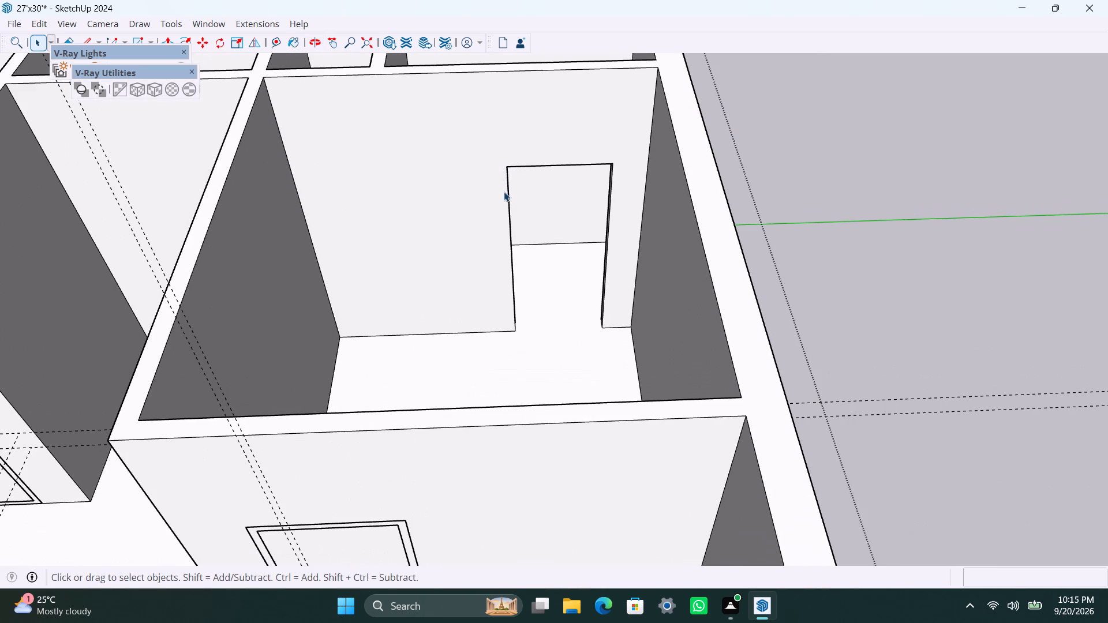
pyautogui.press('r')
pyautogui.click(510, 167)
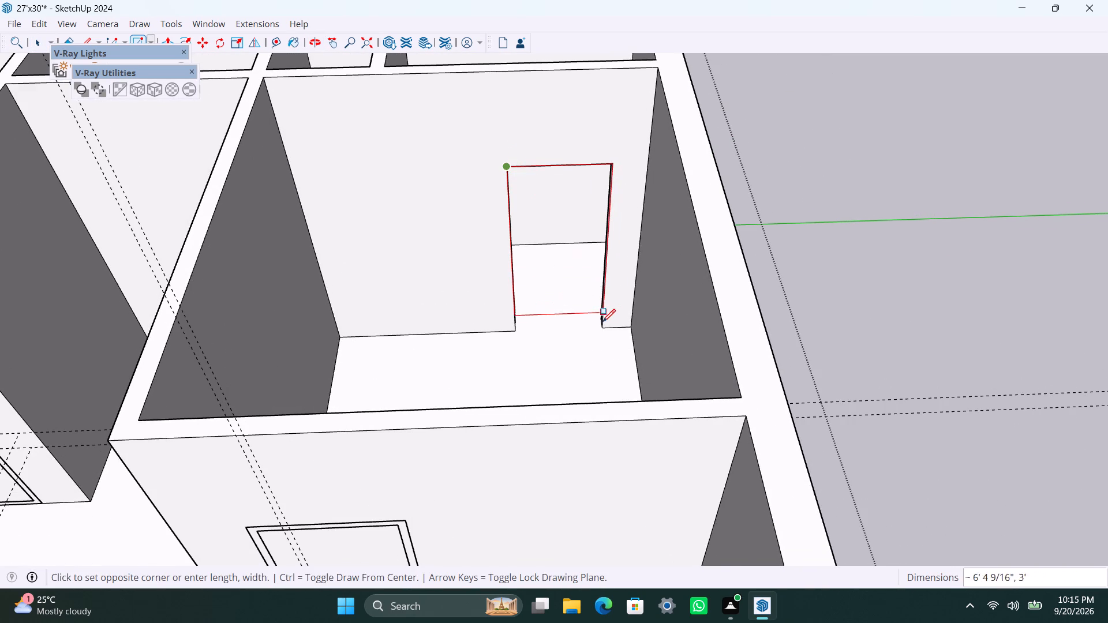
pyautogui.click(601, 326)
pyautogui.press('space')
# Make the new 3'-wide doorway rectangle, with its face and edges, its own group.
pyautogui.doubleClick(583, 297)
pyautogui.rightClick(582, 294)
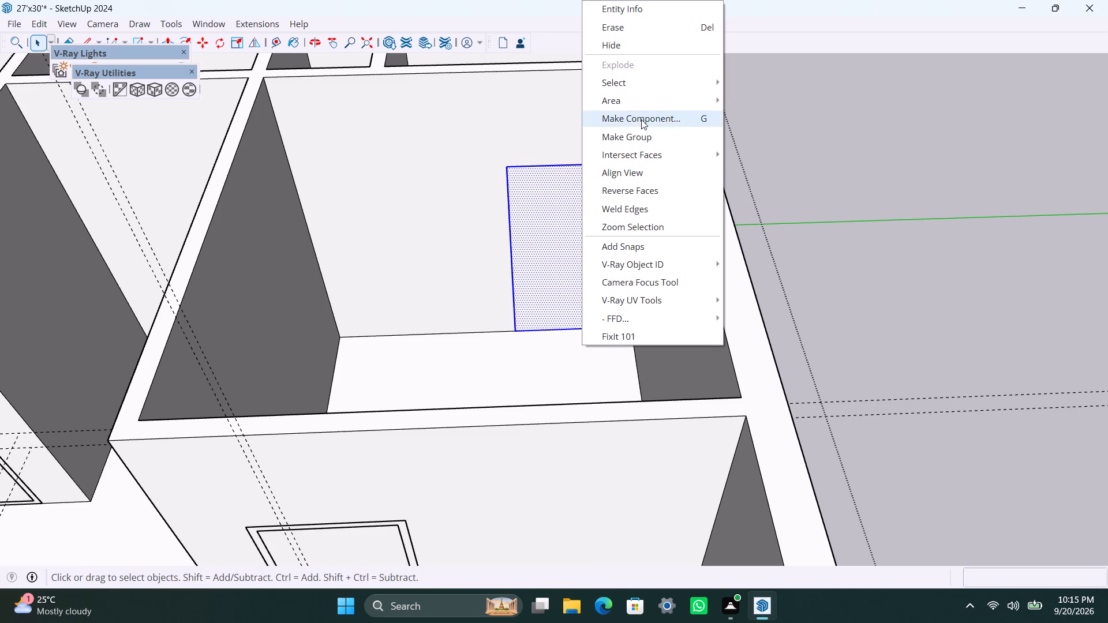
pyautogui.click(641, 138)
# Inside the doorway rectangle's group, offset the outline 2" inward and delete the inner face, leaving a door frame profile.
pyautogui.doubleClick(540, 260)
pyautogui.click(524, 250)
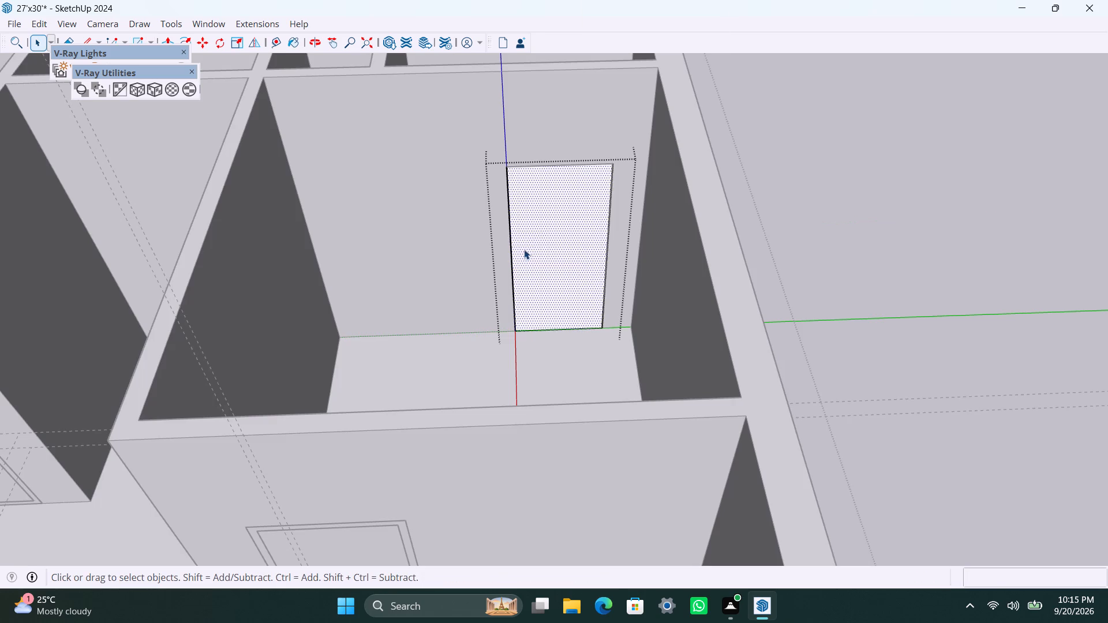
pyautogui.press('f')
pyautogui.click(524, 234)
pyautogui.write('2"')
pyautogui.press('Return')
pyautogui.press('space')
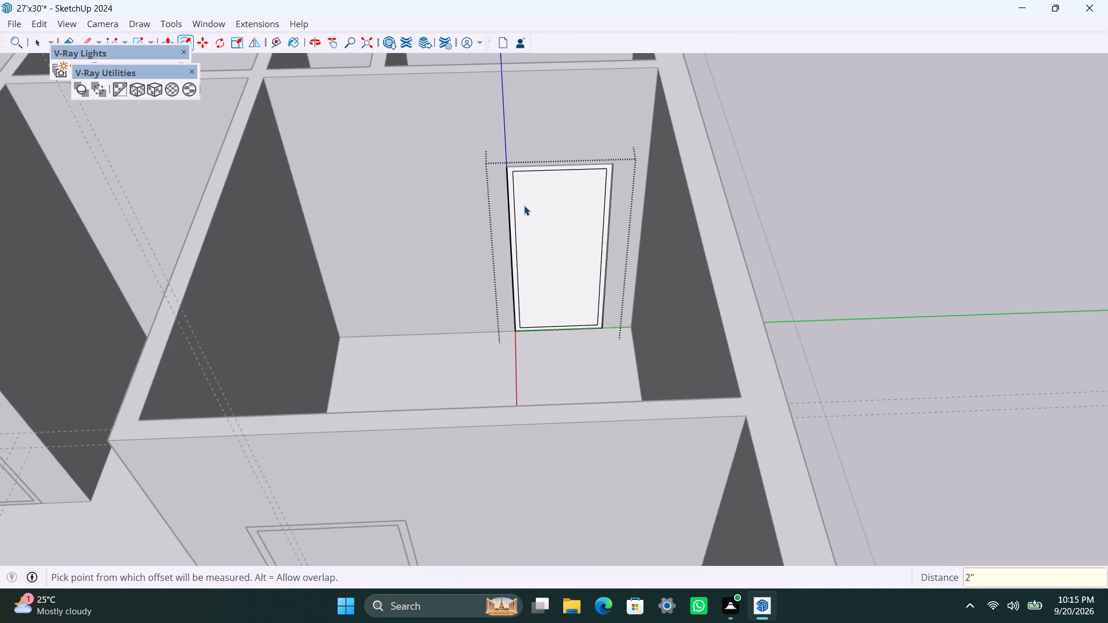
pyautogui.click(549, 213)
pyautogui.press('Delete')
# Extrude the door frame face 2.5" back into the doorway.
pyautogui.scroll(4, 558, 261)
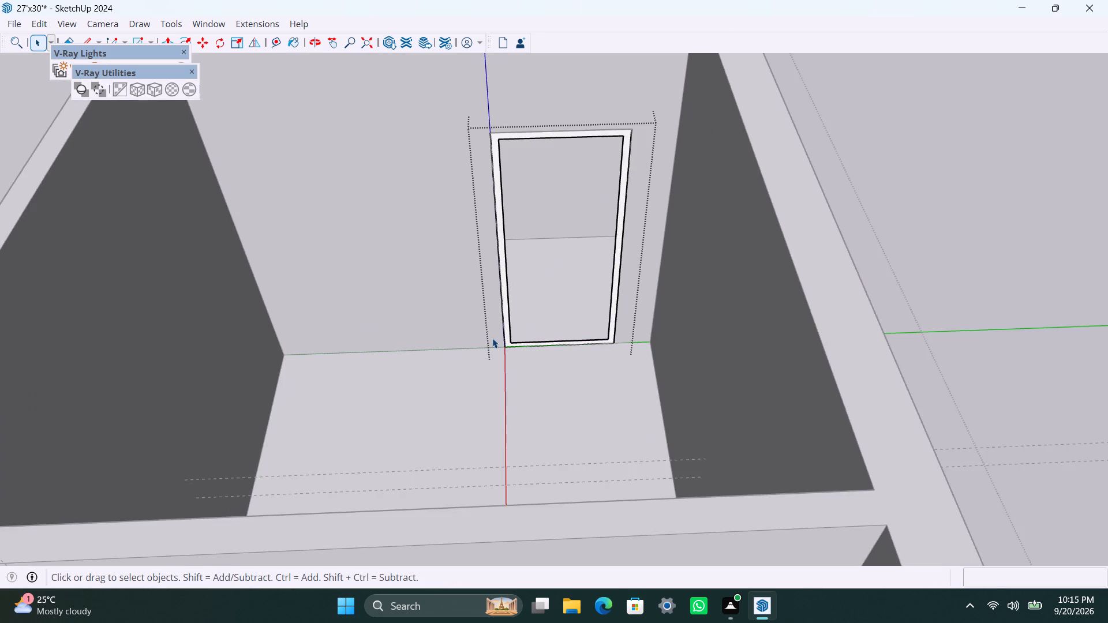
pyautogui.scroll(5, 492, 338)
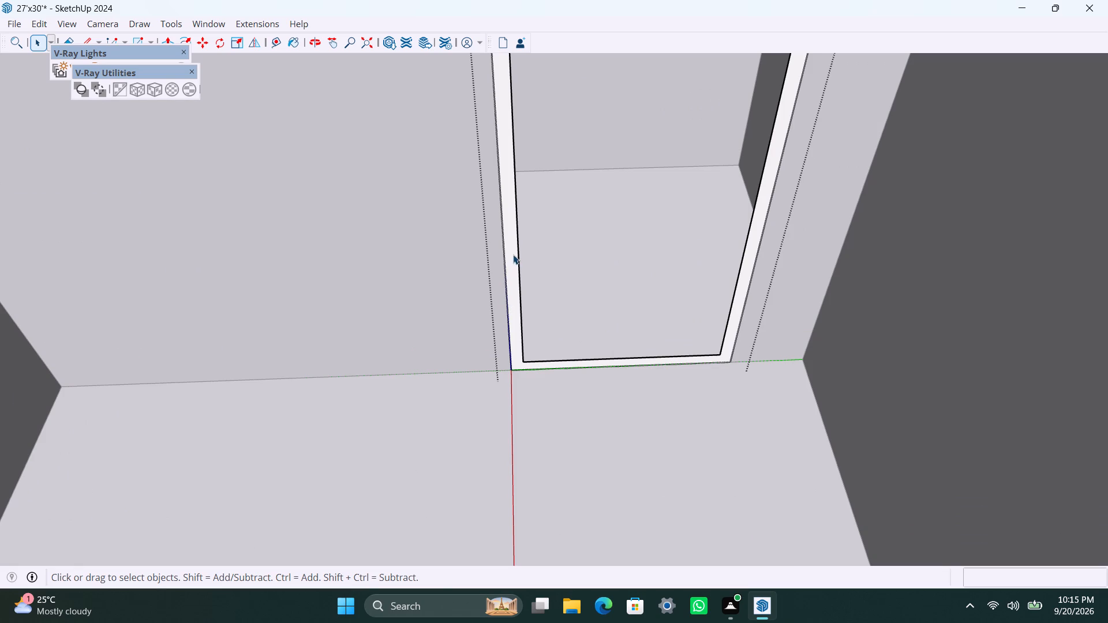
pyautogui.click(514, 254)
pyautogui.press('p')
pyautogui.click(511, 254)
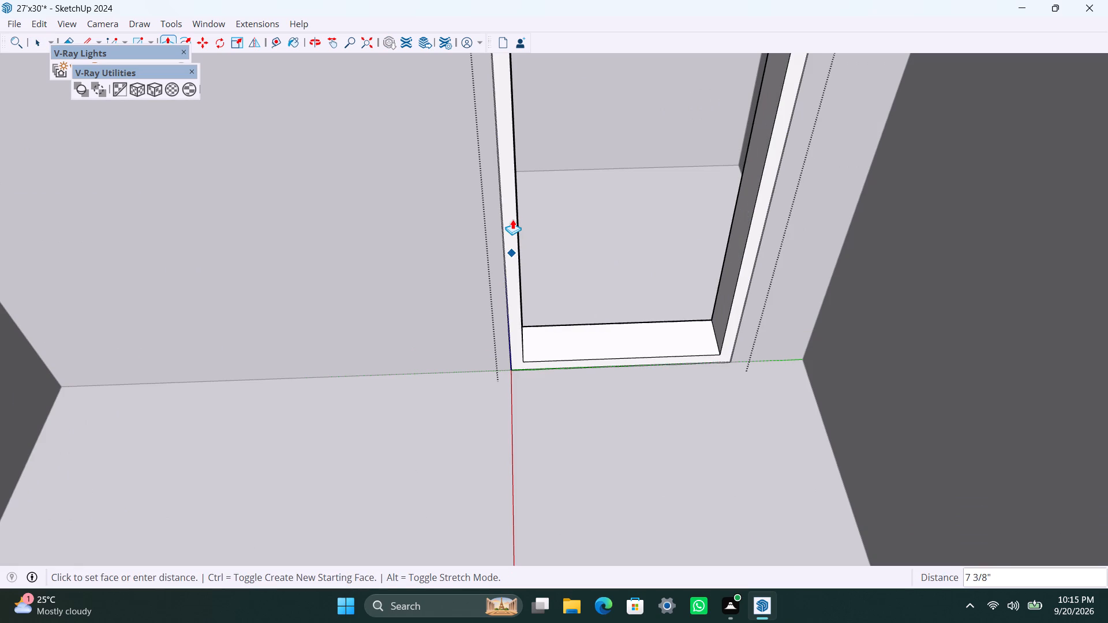
pyautogui.write('2.4')
pyautogui.press('BackSpace')
pyautogui.write('5"')
pyautogui.press('Return')
pyautogui.press('space')
# Draw a 6'8" by 2'8" rectangle filling the door frame opening and make it its own group.
pyautogui.scroll(-9, 520, 261)
pyautogui.moveTo(537, 266); pyautogui.dragTo(465, 266, button='middle')
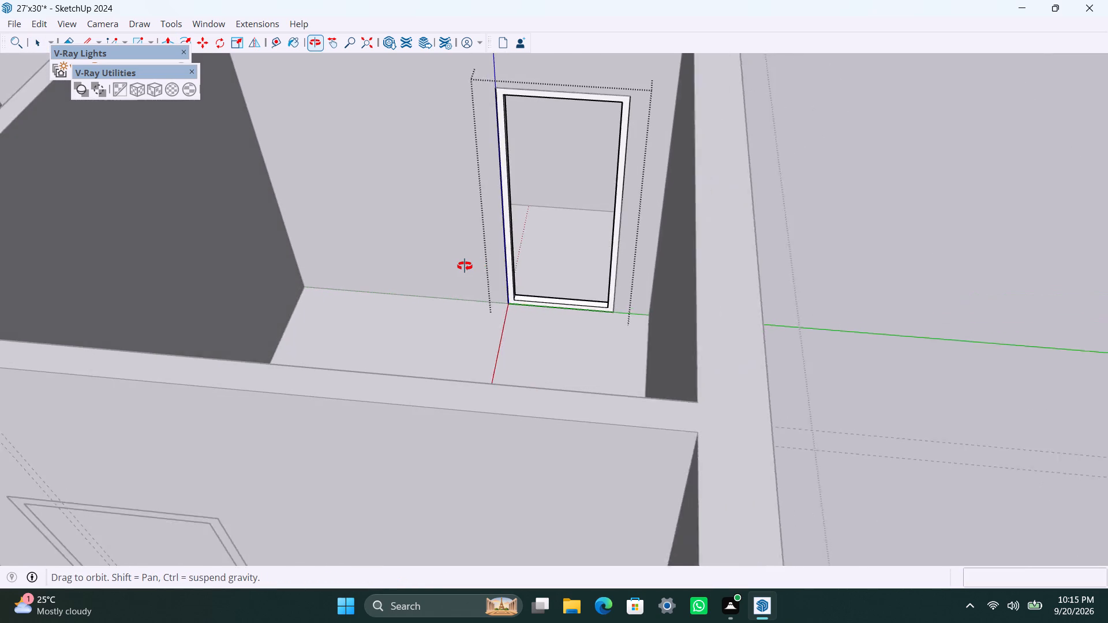
pyautogui.moveTo(465, 266); pyautogui.dragTo(462, 266, button='middle')
pyautogui.press('r')
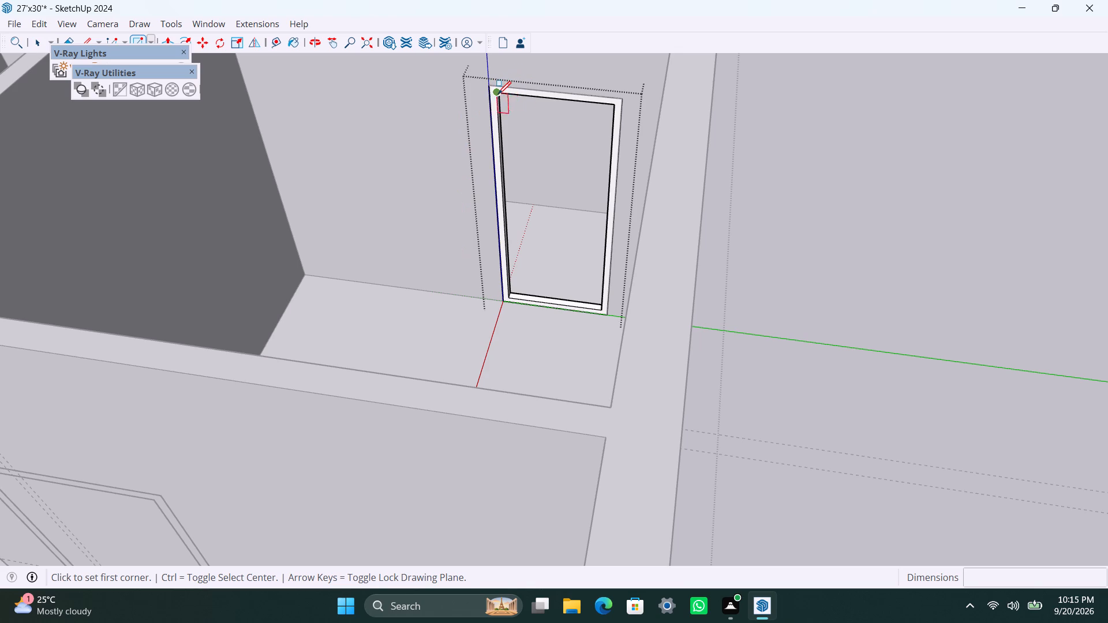
pyautogui.moveTo(498, 94); pyautogui.dragTo(498, 102)
pyautogui.click(598, 307)
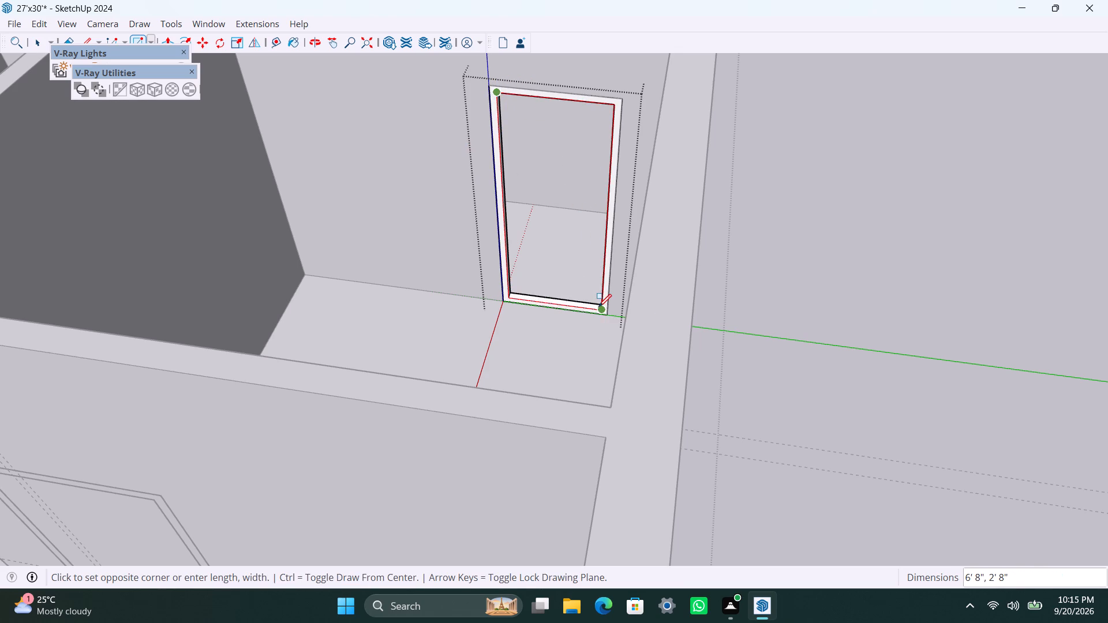
pyautogui.press('space')
pyautogui.doubleClick(572, 273)
pyautogui.rightClick(571, 273)
pyautogui.click(608, 409)
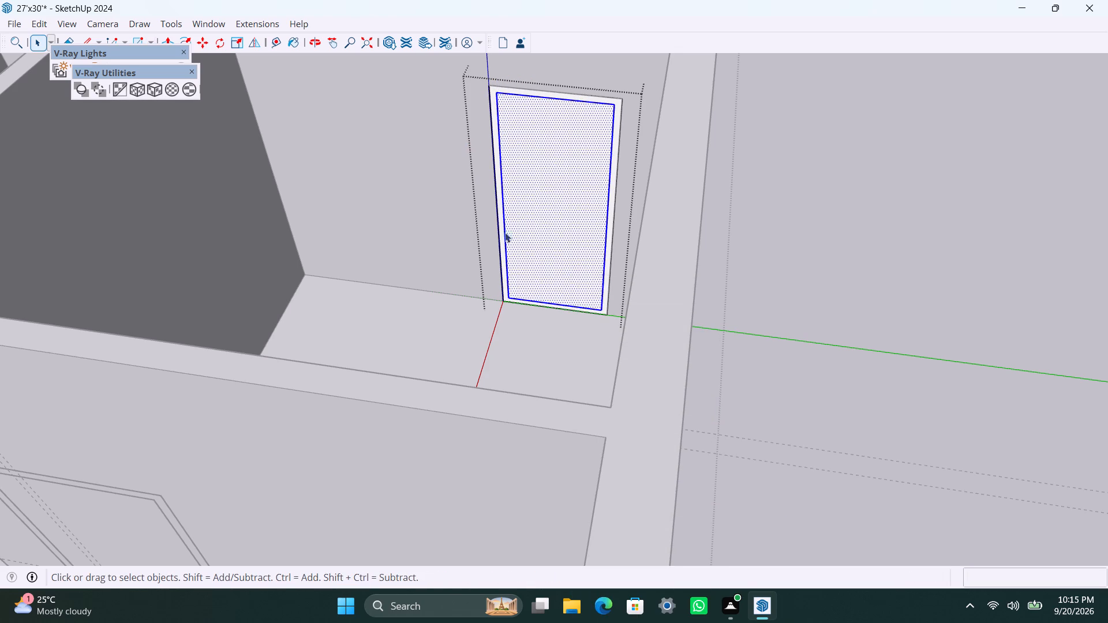
# Extrude the grouped door leaf face 18 mm.
pyautogui.tripleClick(525, 212)
pyautogui.press('p')
pyautogui.click(531, 211)
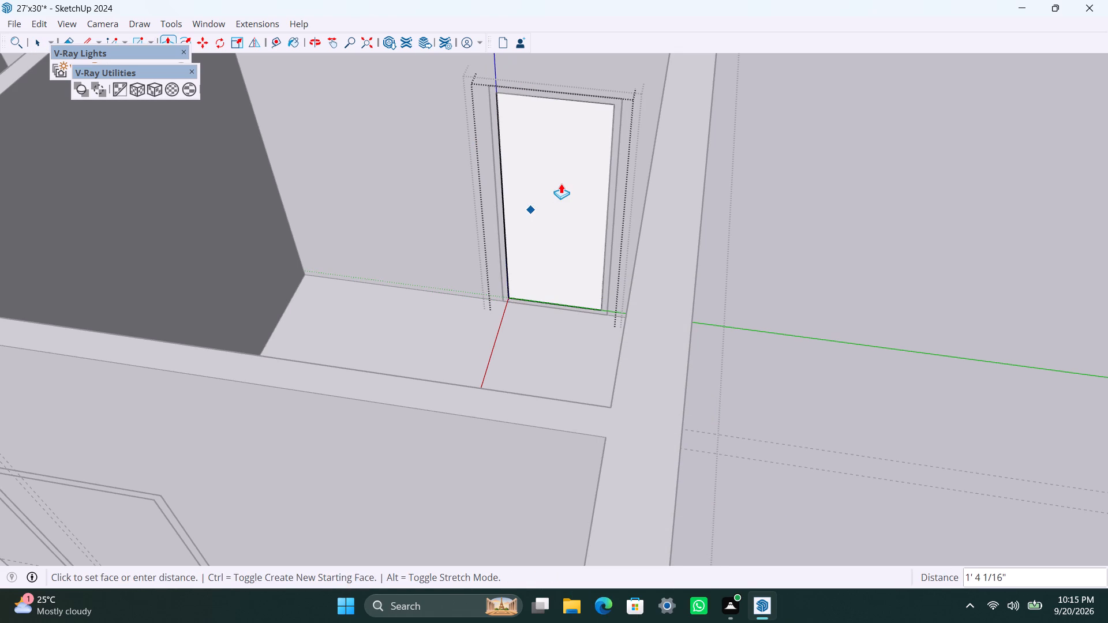
pyautogui.write('18mm')
pyautogui.press('Return')
pyautogui.press('space')
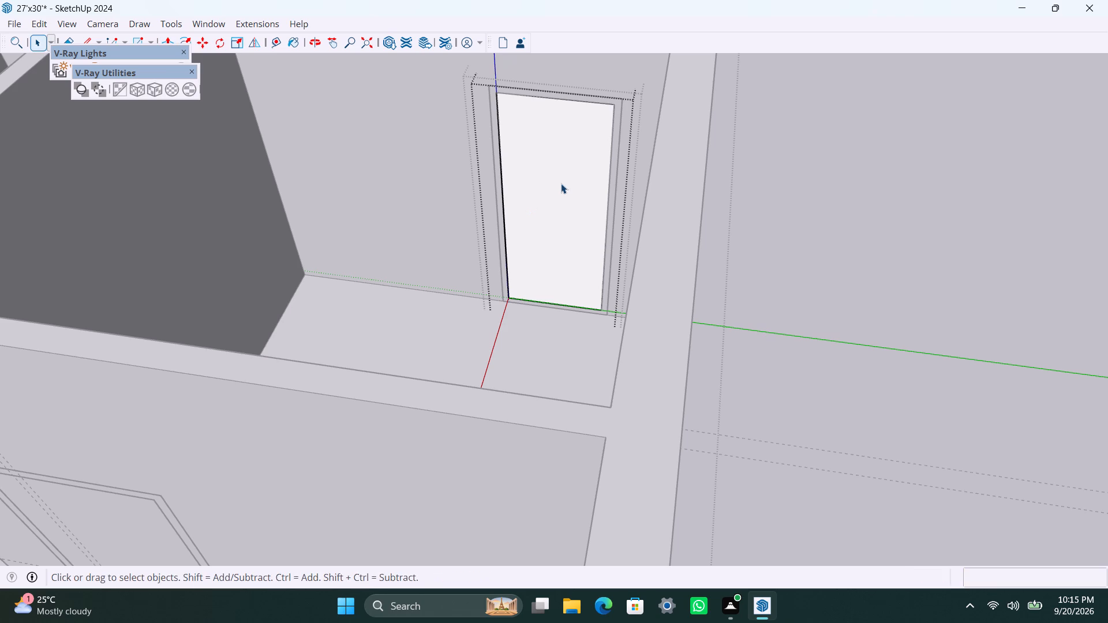
# Place guides on the door leaf 4' below its top edge and 6" in from its left vertical edge.
pyautogui.write('t')
pyautogui.moveTo(563, 100); pyautogui.dragTo(563, 114)
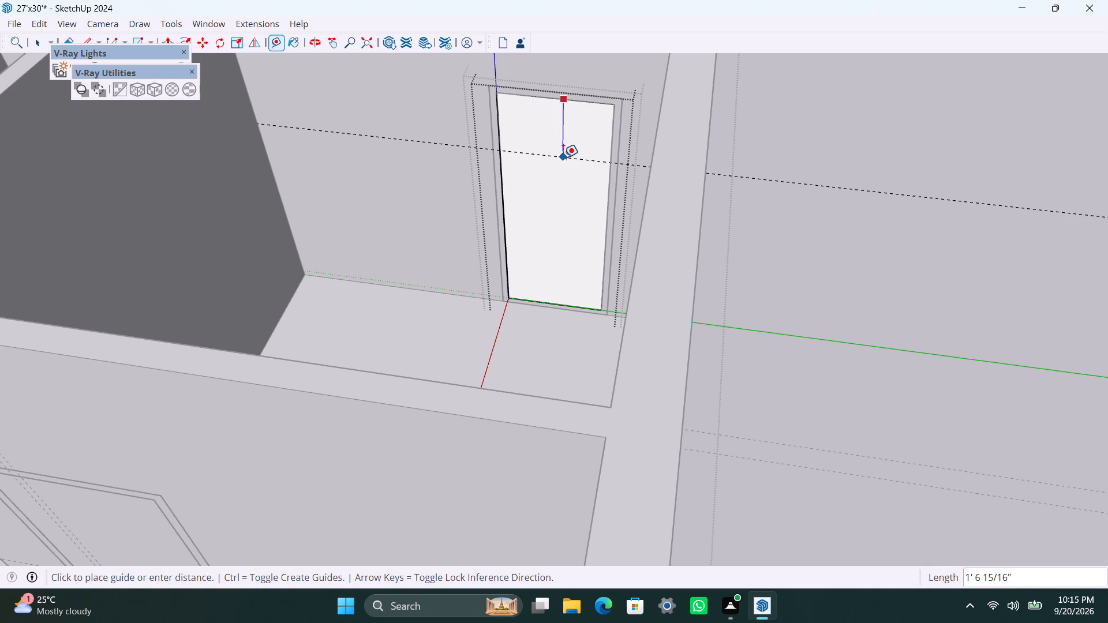
pyautogui.write("4'")
pyautogui.press('Return')
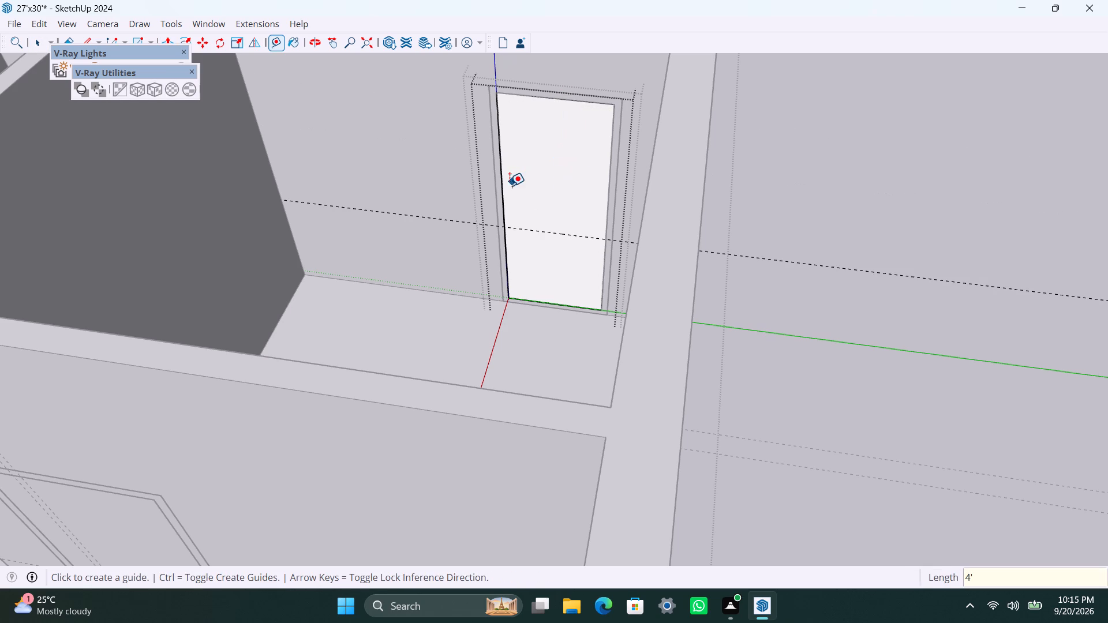
pyautogui.click(503, 208)
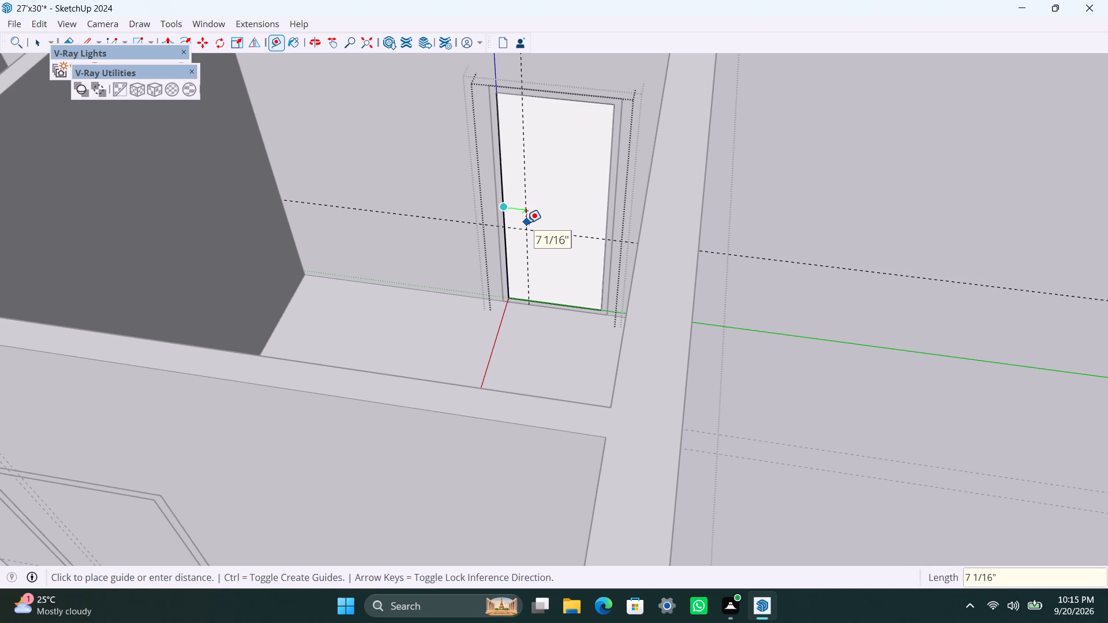
pyautogui.write('6"')
pyautogui.press('Return')
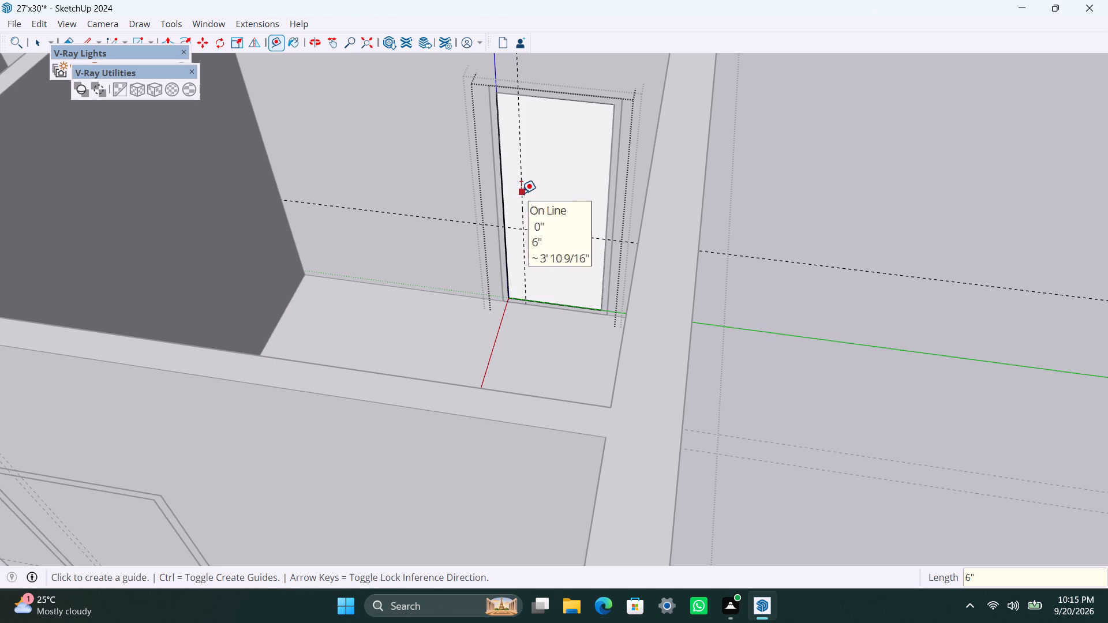
# Add handle guides 1.5" from the vertical guide, farther into the leaf, and 8" above the horizontal guide.
pyautogui.click(521, 193)
pyautogui.write('1.5"')
pyautogui.press('Return')
pyautogui.press('space')
pyautogui.scroll(4, 546, 235)
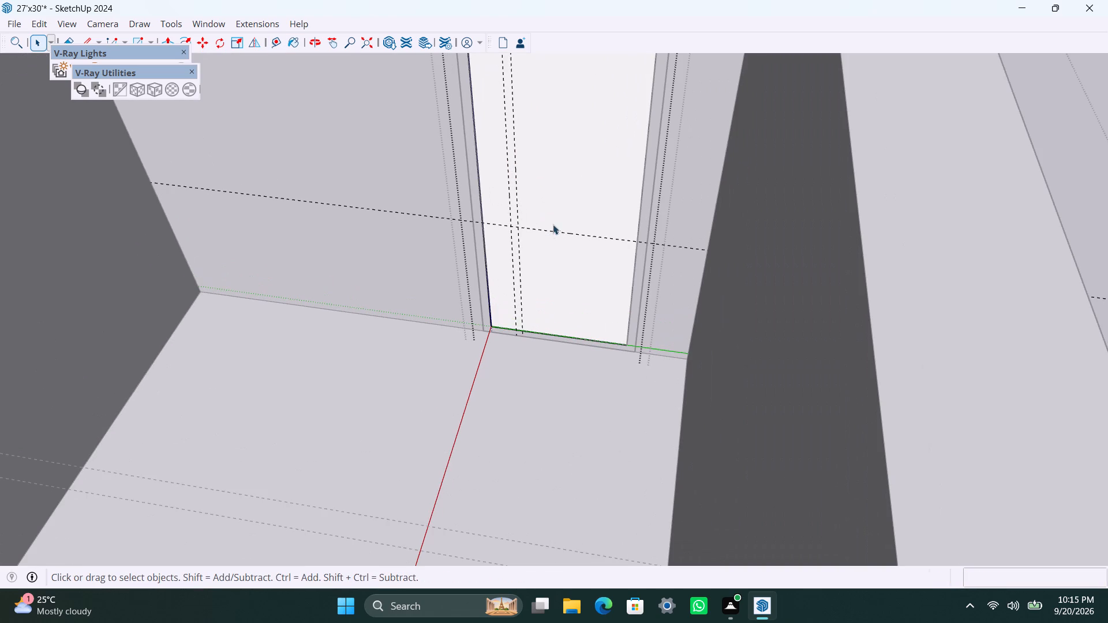
pyautogui.press('t')
pyautogui.click(556, 229)
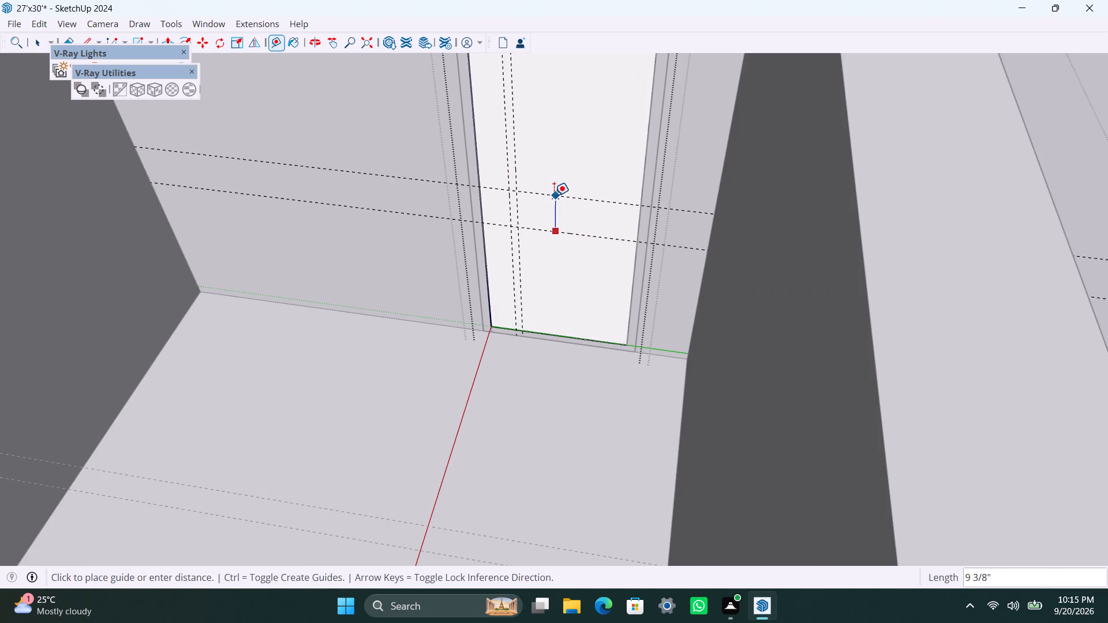
pyautogui.write('8"')
pyautogui.press('Return')
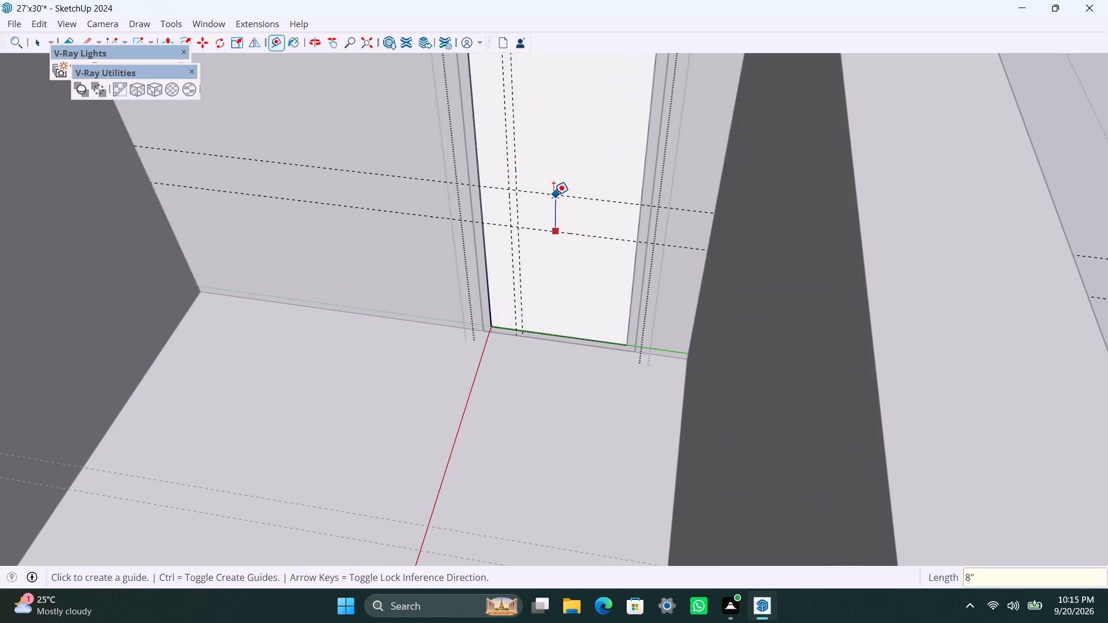
pyautogui.press('space')
# Draw the 8" by 1.5" handle rectangle between the guides on the door leaf and make it its own group.
pyautogui.scroll(3, 533, 239)
pyautogui.press('r')
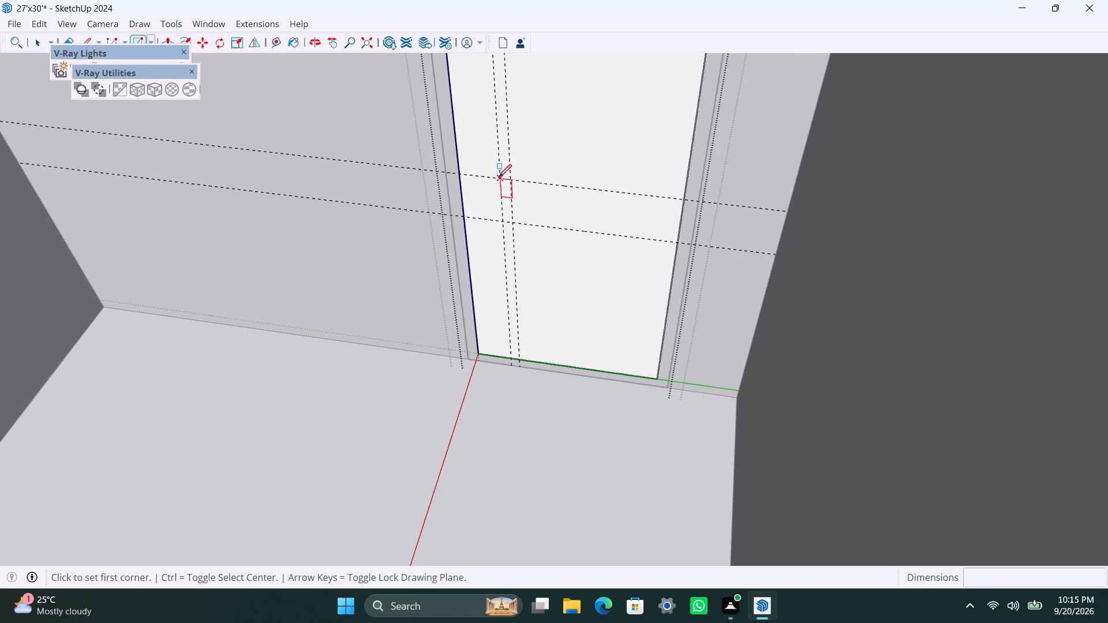
pyautogui.moveTo(499, 177); pyautogui.dragTo(511, 246)
pyautogui.click(511, 223)
pyautogui.press('space')
pyautogui.doubleClick(509, 209)
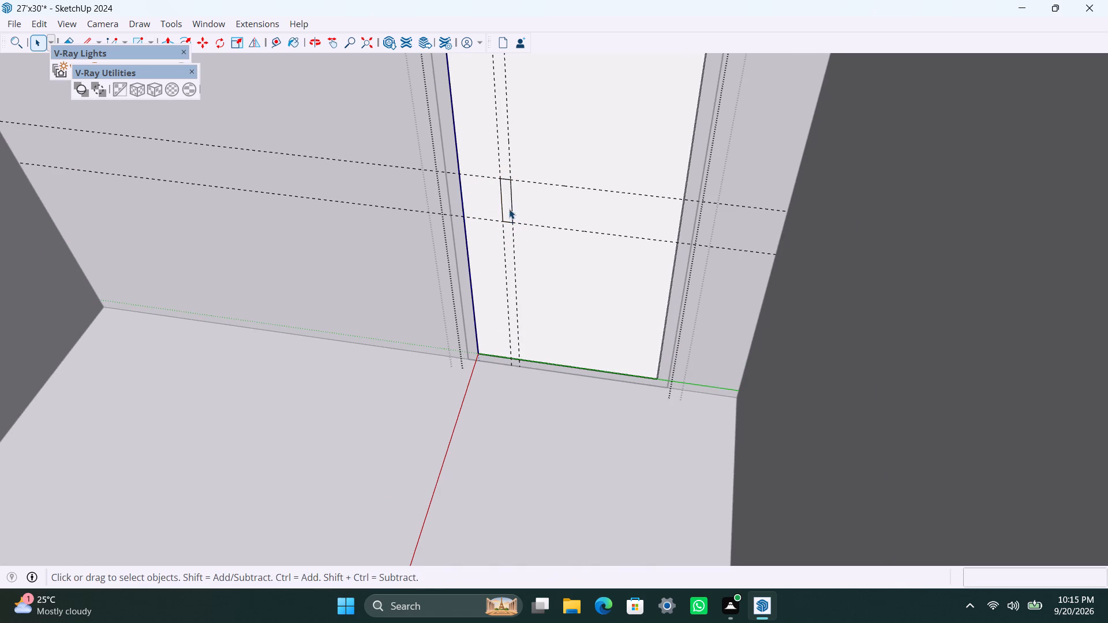
pyautogui.rightClick(509, 209)
pyautogui.click(559, 344)
# Extrude the grouped handle face 0.5" from the door leaf.
pyautogui.scroll(2, 498, 232)
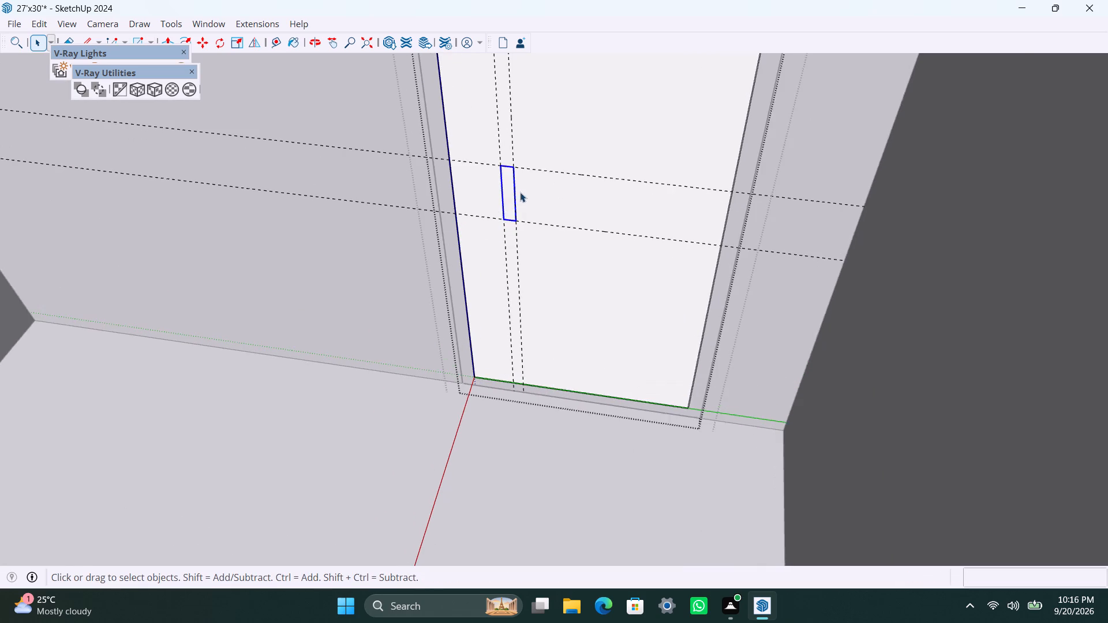
pyautogui.scroll(4, 520, 192)
pyautogui.tripleClick(506, 191)
pyautogui.press('p')
pyautogui.click(506, 191)
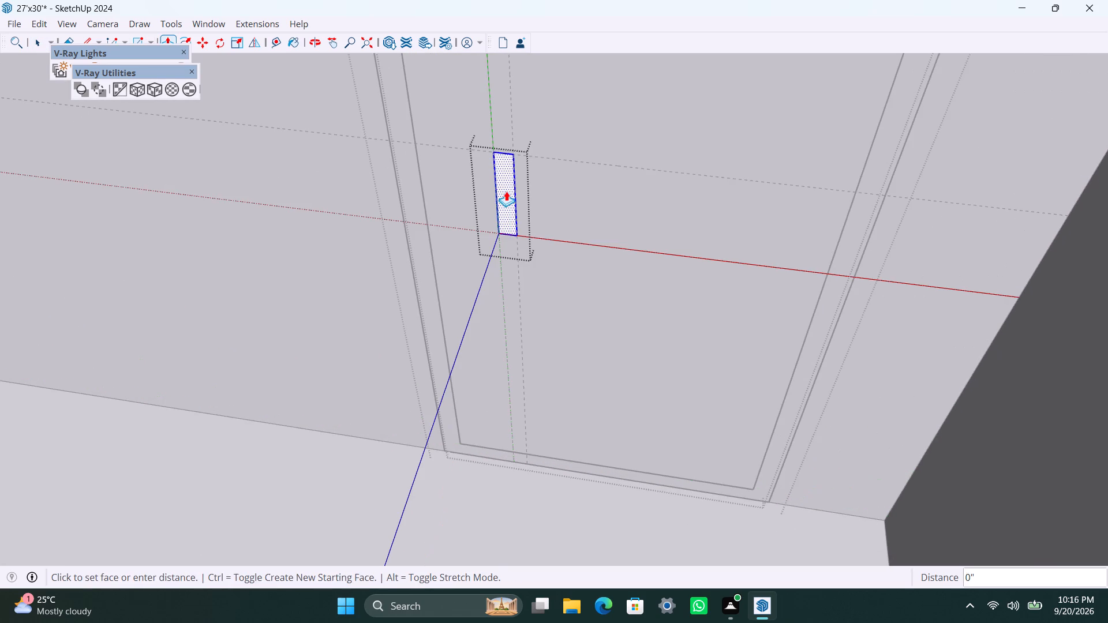
pyautogui.write('0.5"')
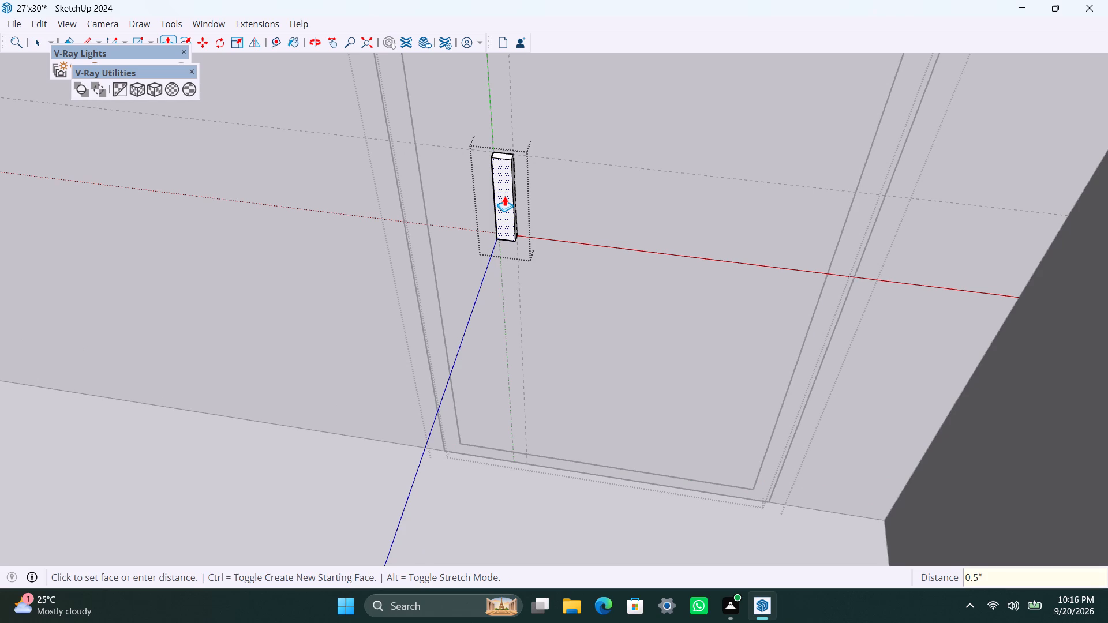
pyautogui.press('Return')
pyautogui.press('space')
# Step out of all the nested handle, leaf, frame and building groups.
pyautogui.scroll(-15, 505, 196)
pyautogui.scroll(-3, 553, 271)
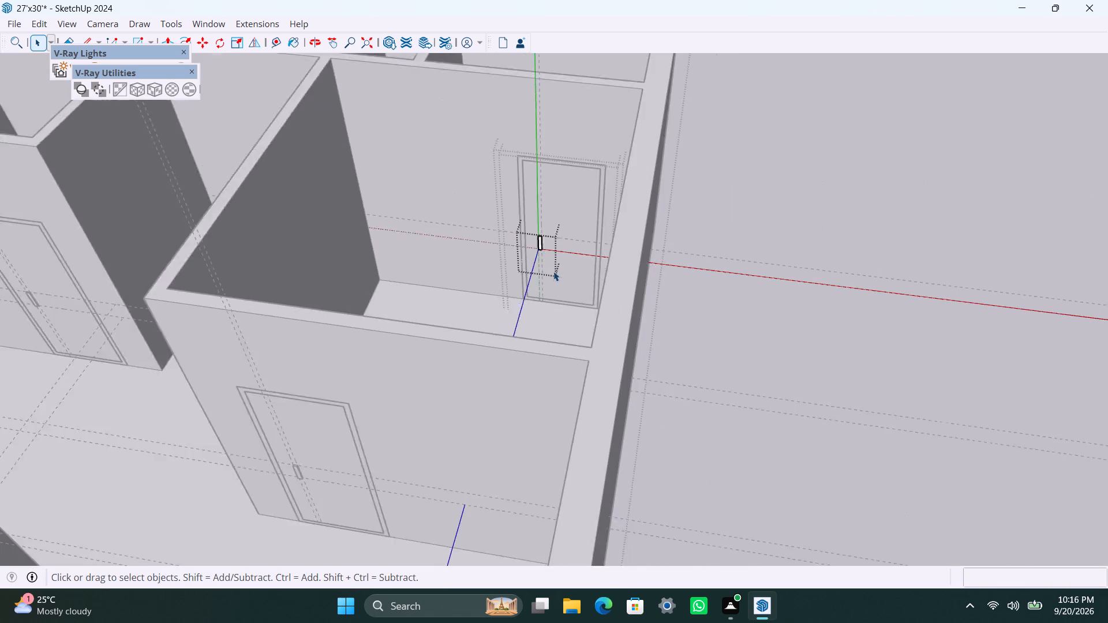
pyautogui.scroll(-6, 553, 271)
pyautogui.scroll(-3, 664, 172)
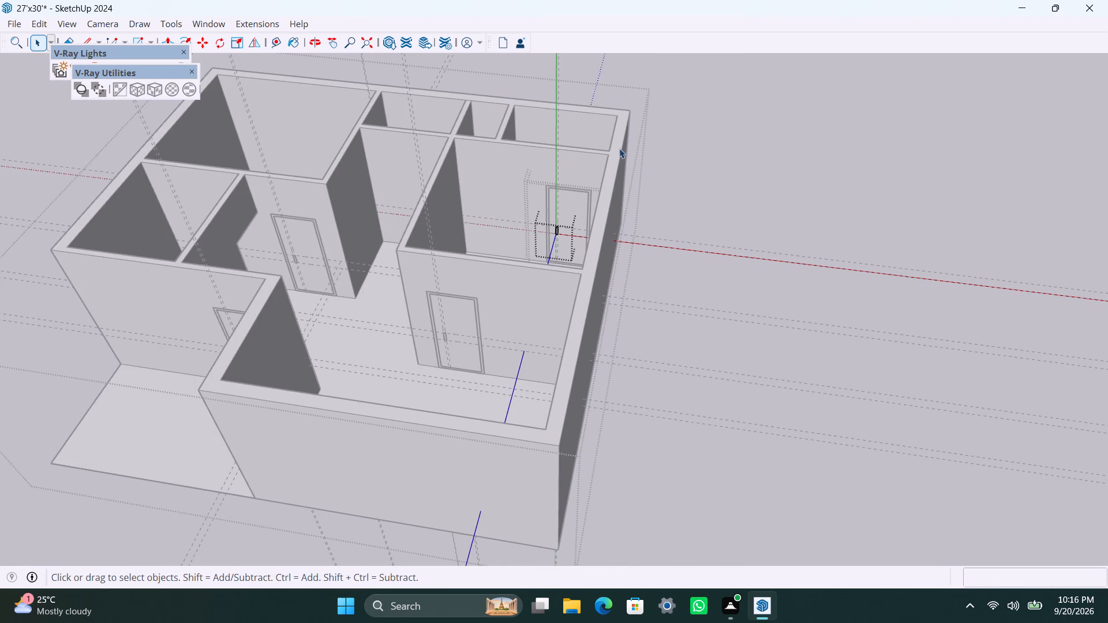
pyautogui.scroll(-2, 585, 160)
pyautogui.click(698, 137)
pyautogui.tripleClick(713, 186)
pyautogui.click(714, 183)
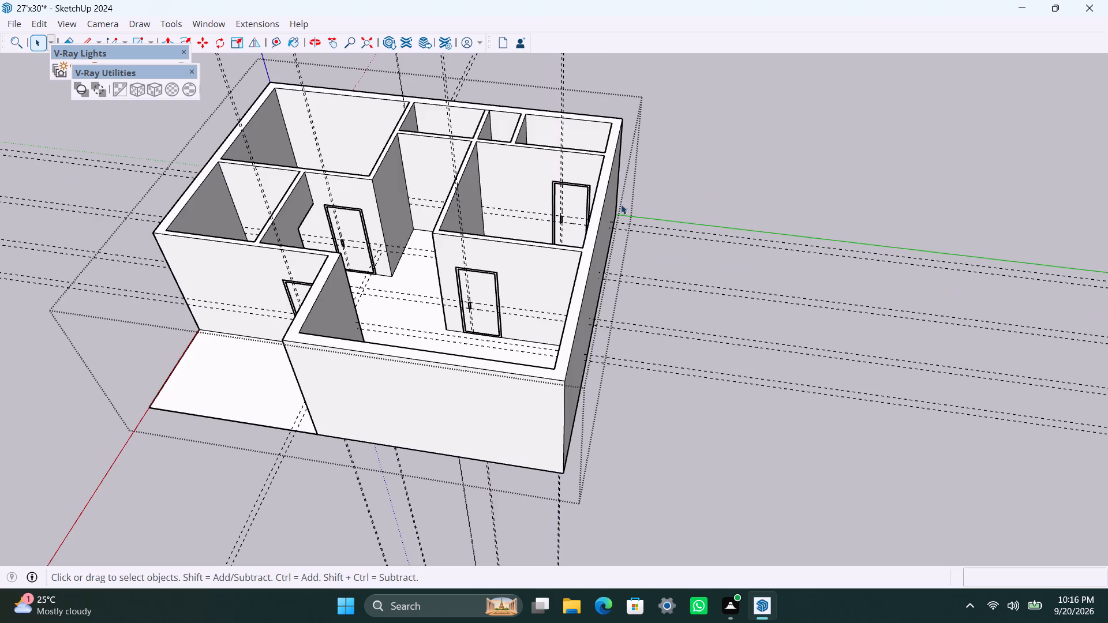
pyautogui.scroll(-5, 421, 290)
pyautogui.scroll(2, 439, 267)
pyautogui.click(670, 154)
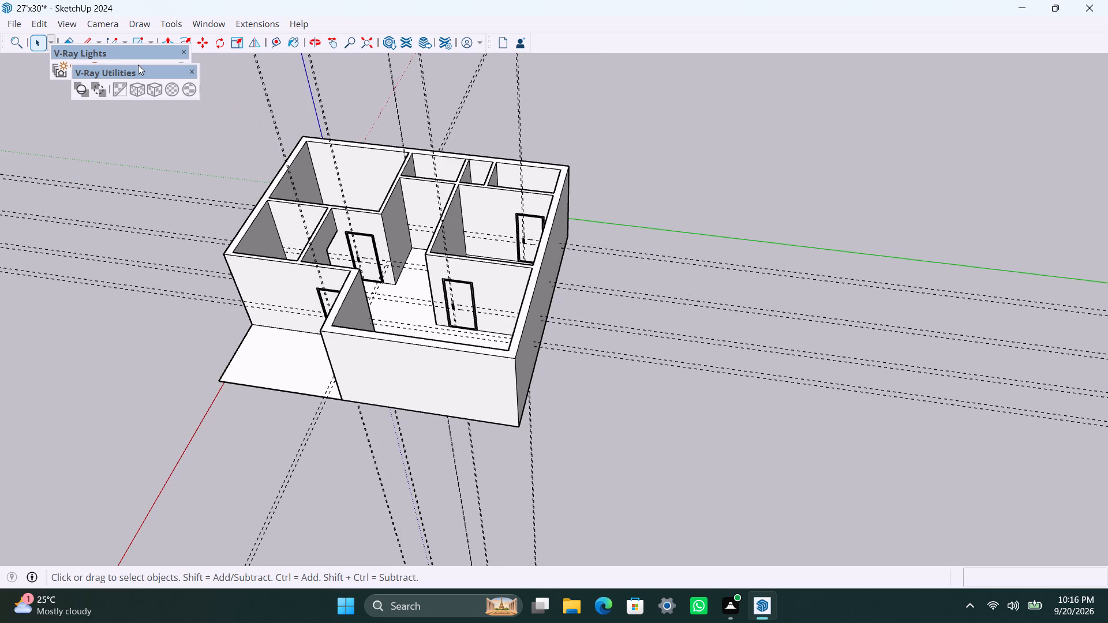
# Delete all construction guides from the model and save the file.
pyautogui.click(32, 22)
pyautogui.click(68, 170)
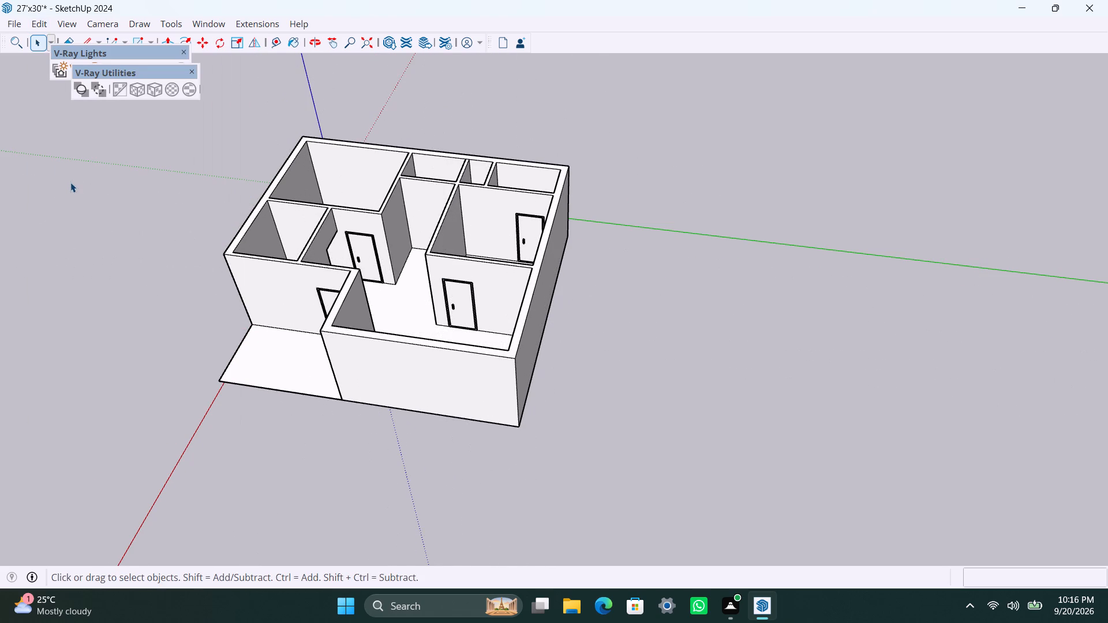
pyautogui.hotkey('ctrl', 's')
pyautogui.press('space')
# Examine the building's exterior walls, porch and doors from several sides.
pyautogui.scroll(-4, 290, 305)
pyautogui.moveTo(158, 367); pyautogui.dragTo(422, 320, button='middle')
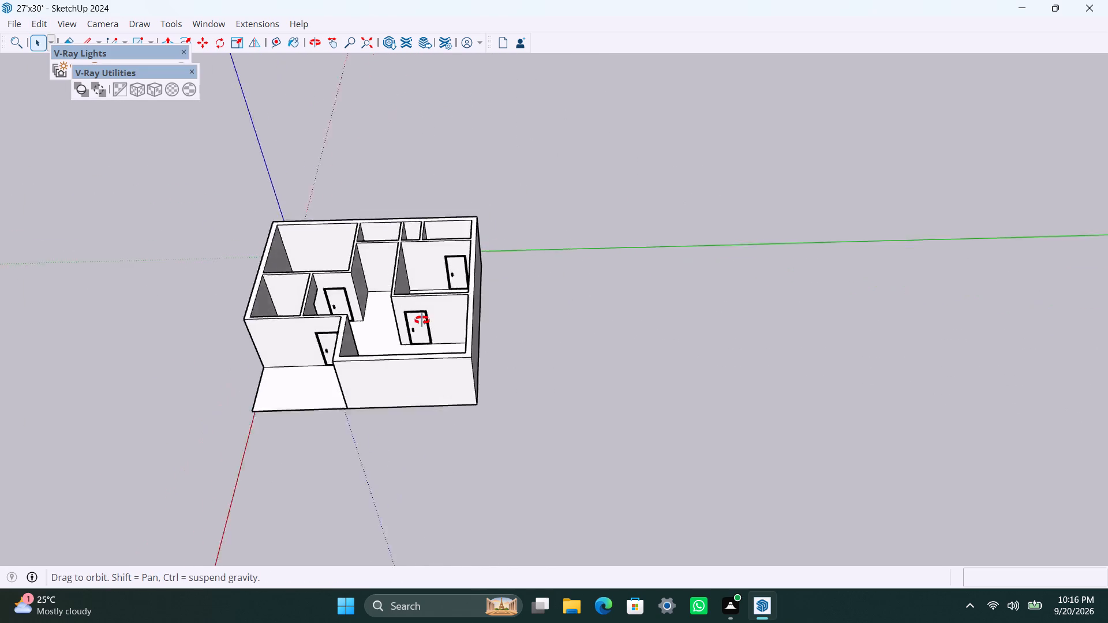
pyautogui.moveTo(422, 320); pyautogui.dragTo(748, 283, button='middle')
pyautogui.scroll(2, 674, 361)
pyautogui.moveTo(549, 421); pyautogui.dragTo(471, 306, button='middle')
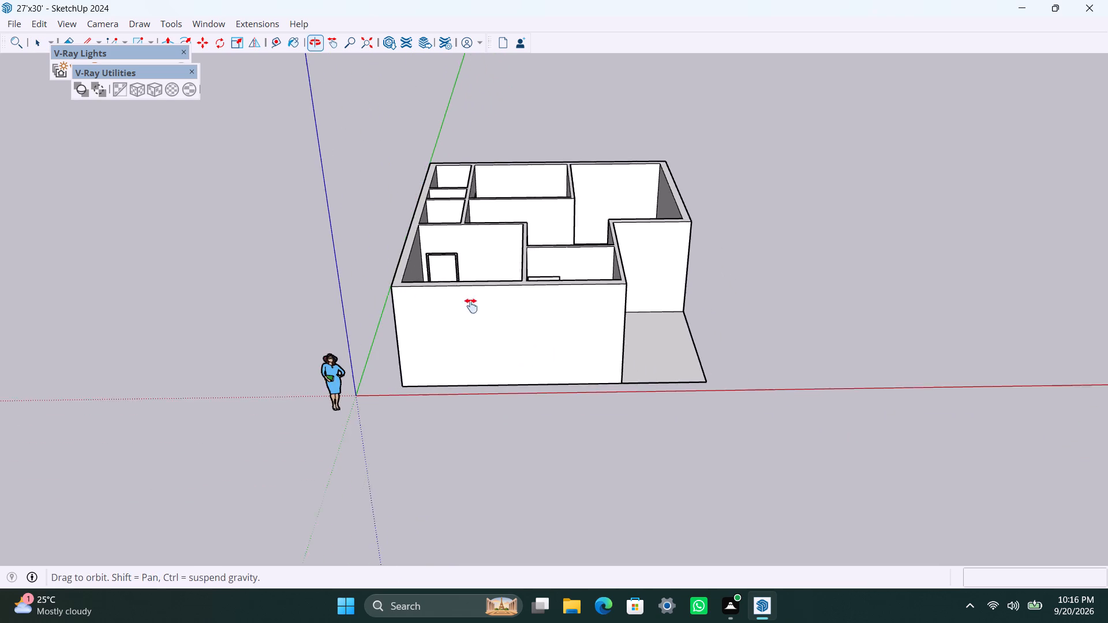
pyautogui.moveTo(471, 306); pyautogui.dragTo(470, 305, button='middle')
pyautogui.scroll(-4, 470, 300)
pyautogui.scroll(3, 469, 332)
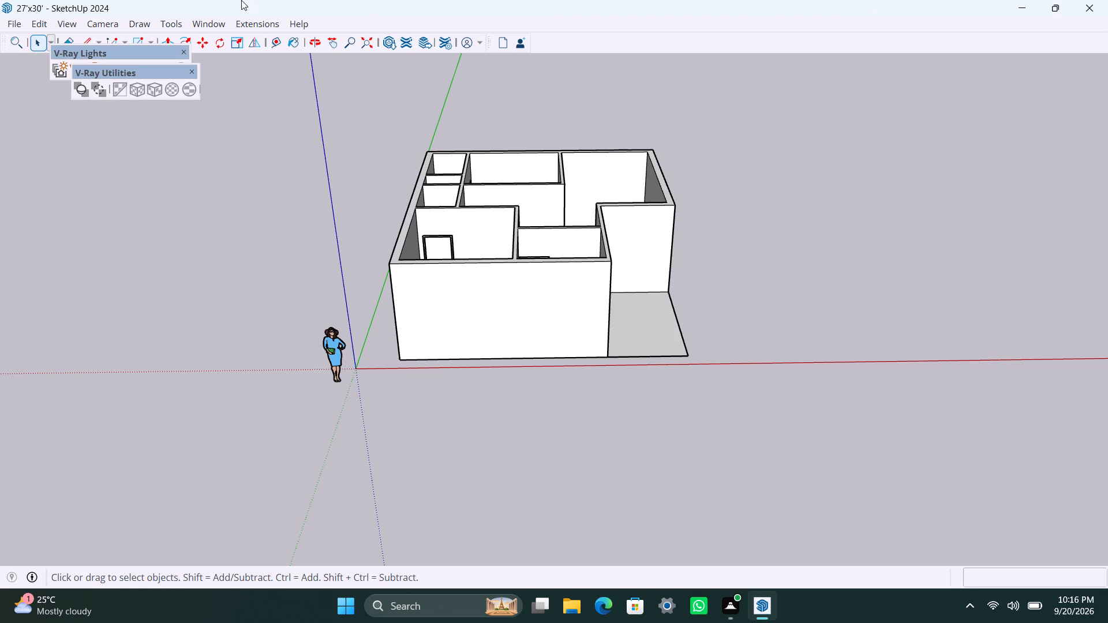
pyautogui.scroll(-2, 354, 111)
pyautogui.scroll(3, 463, 219)
pyautogui.scroll(2, 500, 517)
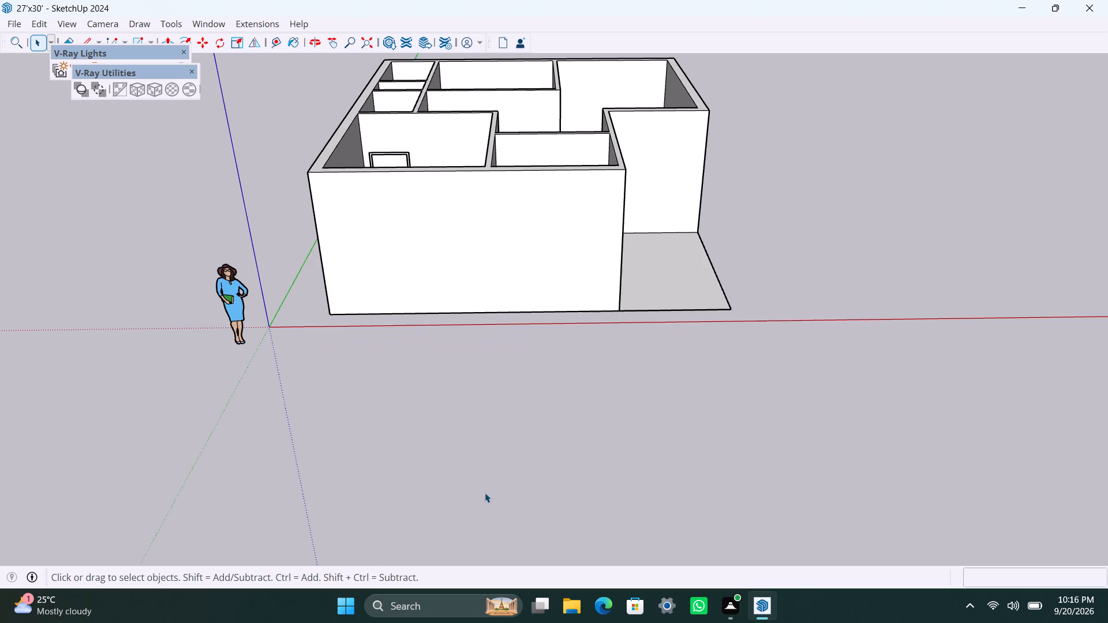
pyautogui.scroll(1, 489, 487)
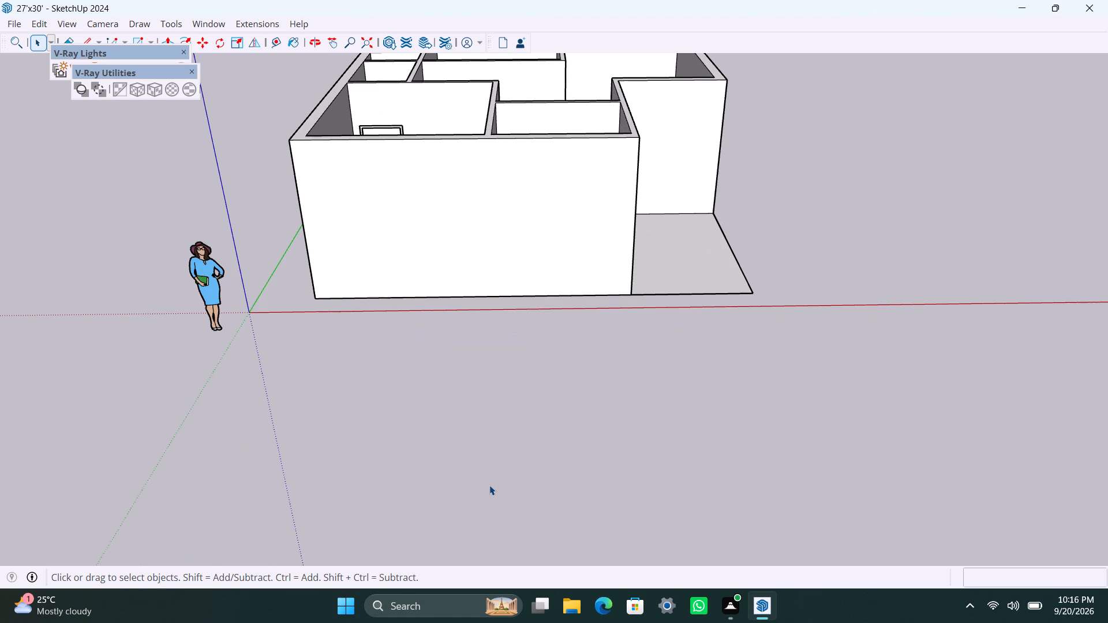
pyautogui.scroll(3, 714, 311)
pyautogui.moveTo(641, 301); pyautogui.dragTo(187, 354, button='middle')
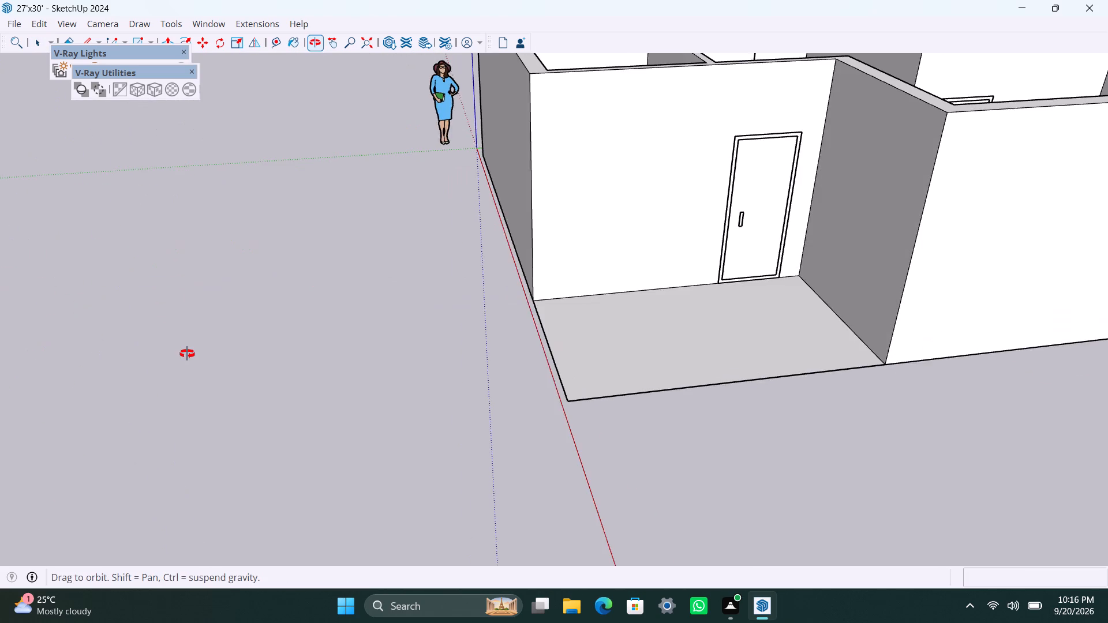
pyautogui.moveTo(187, 354); pyautogui.dragTo(602, 367, button='middle')
pyautogui.scroll(-3, 541, 276)
pyautogui.moveTo(516, 287); pyautogui.dragTo(545, 381, button='middle')
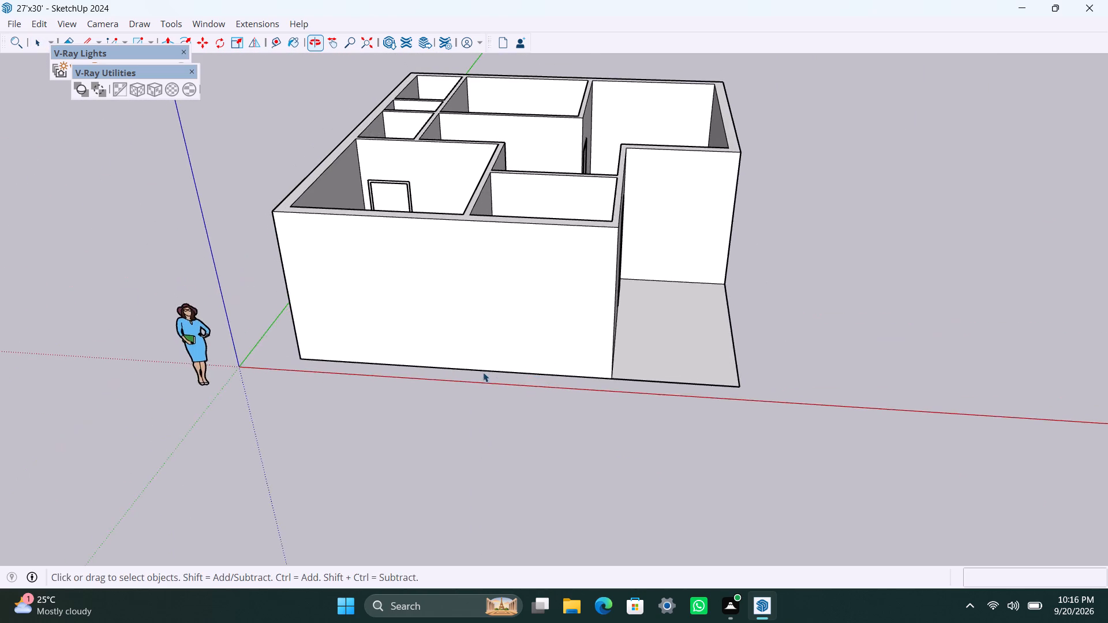
pyautogui.scroll(2, 481, 370)
pyautogui.moveTo(461, 385); pyautogui.dragTo(482, 317, button='middle')
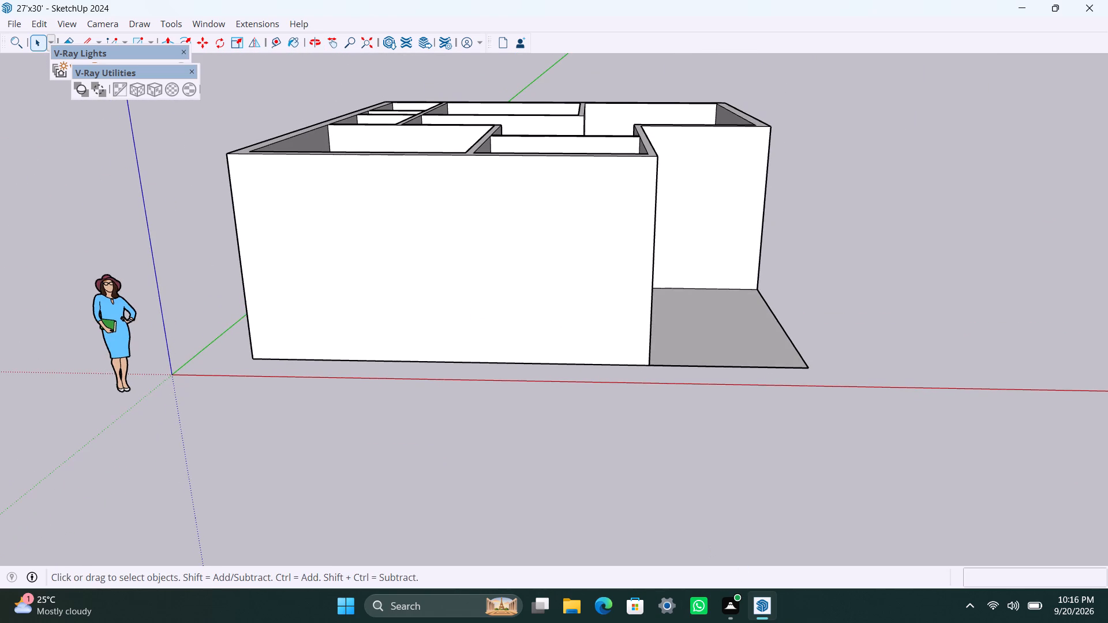
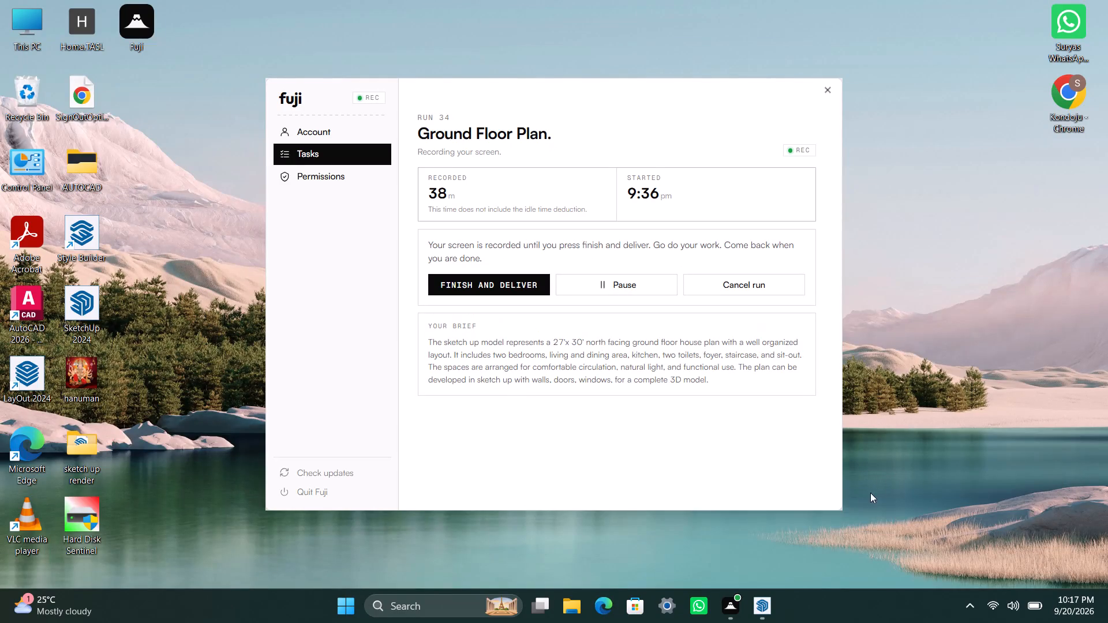
# Switch to SketchUp, open the building group, and place vertical guides 3' from the blank front wall's far-from-porch edge and 5' beyond that.
pyautogui.click(762, 615)
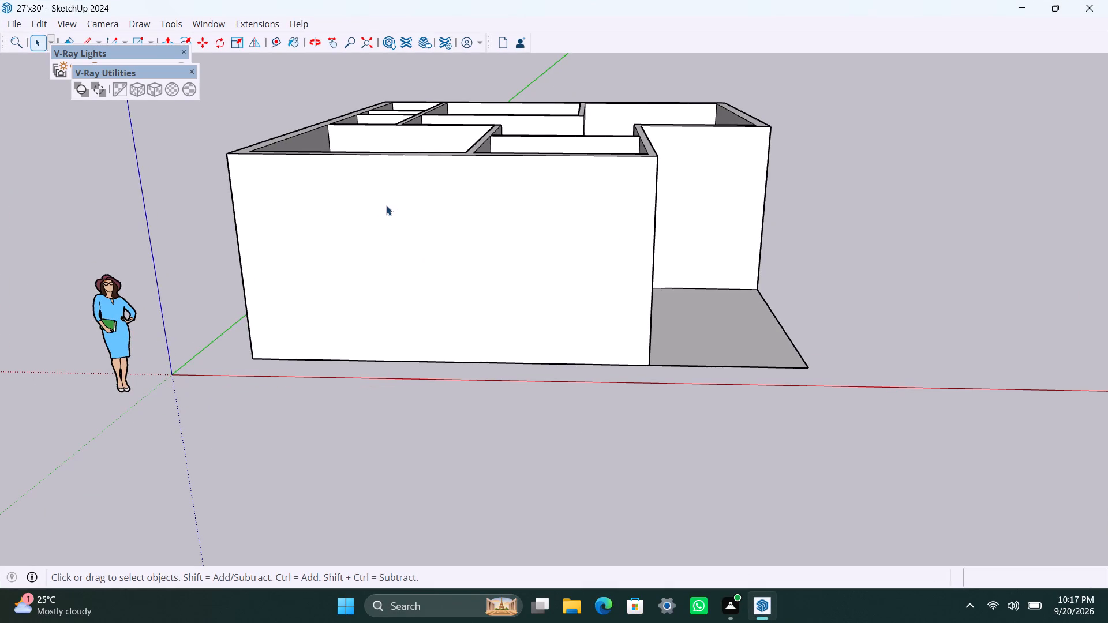
pyautogui.doubleClick(381, 212)
pyautogui.press('t')
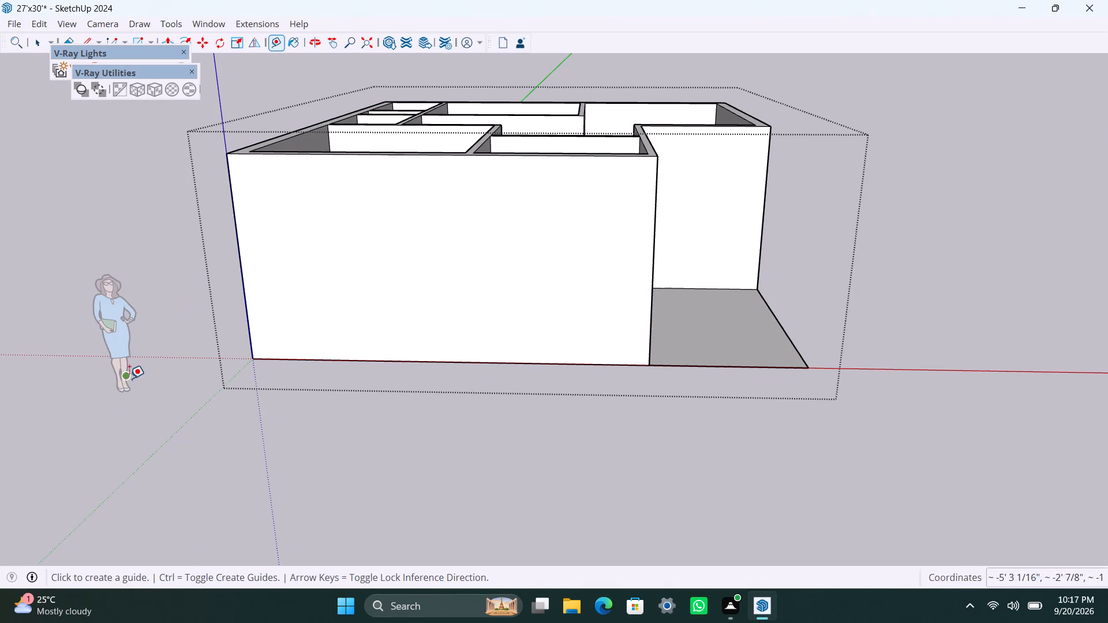
pyautogui.click(239, 247)
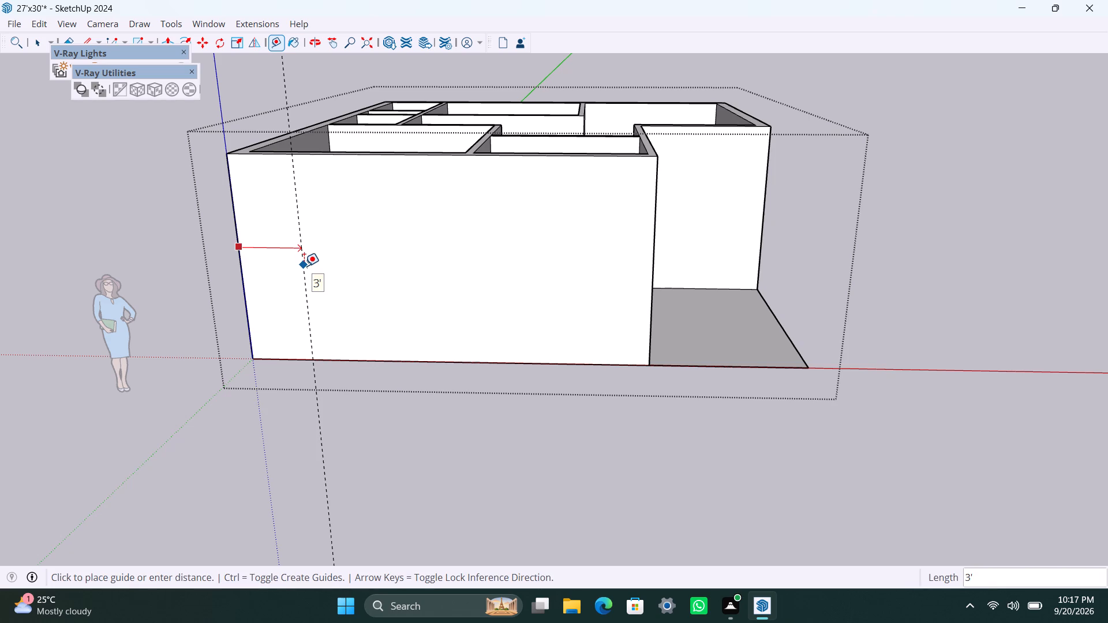
pyautogui.click(304, 266)
pyautogui.click(302, 245)
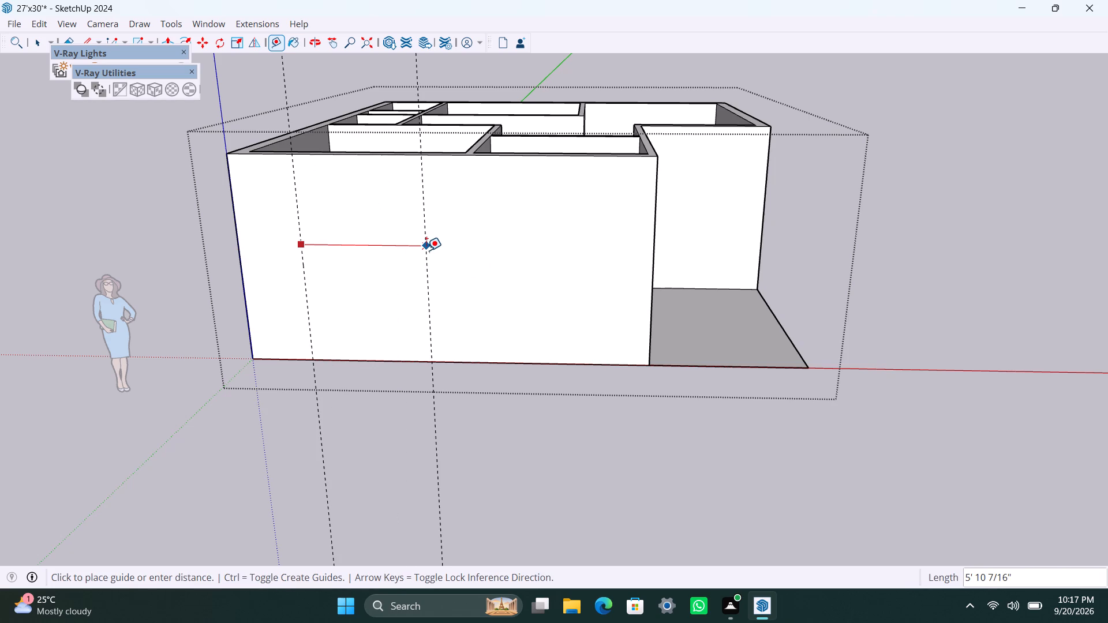
pyautogui.write("5'")
pyautogui.press('Return')
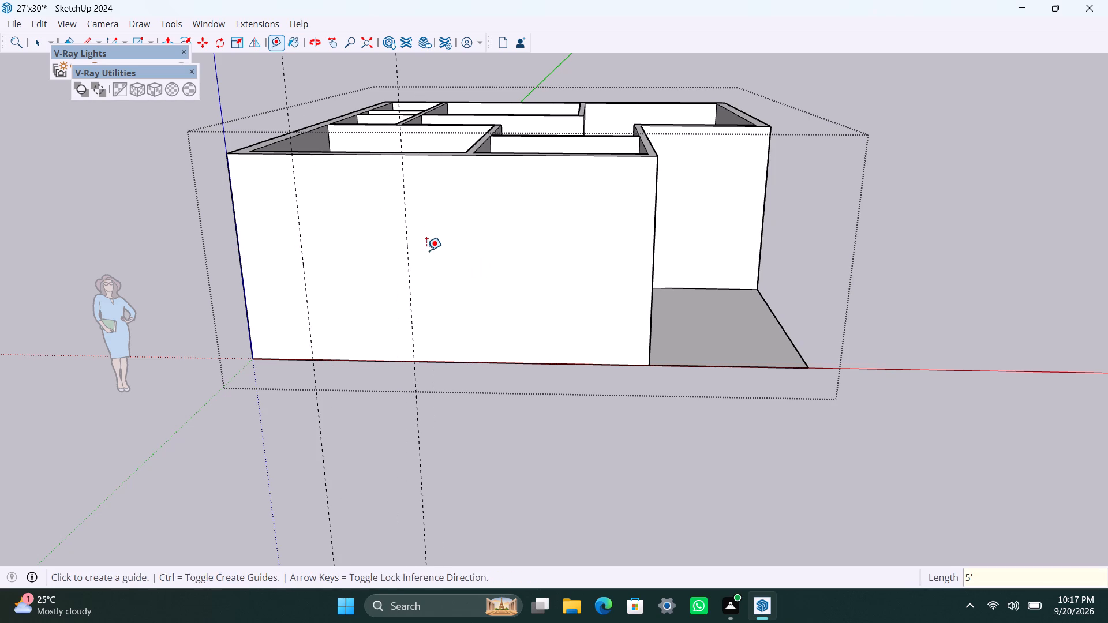
pyautogui.press('space')
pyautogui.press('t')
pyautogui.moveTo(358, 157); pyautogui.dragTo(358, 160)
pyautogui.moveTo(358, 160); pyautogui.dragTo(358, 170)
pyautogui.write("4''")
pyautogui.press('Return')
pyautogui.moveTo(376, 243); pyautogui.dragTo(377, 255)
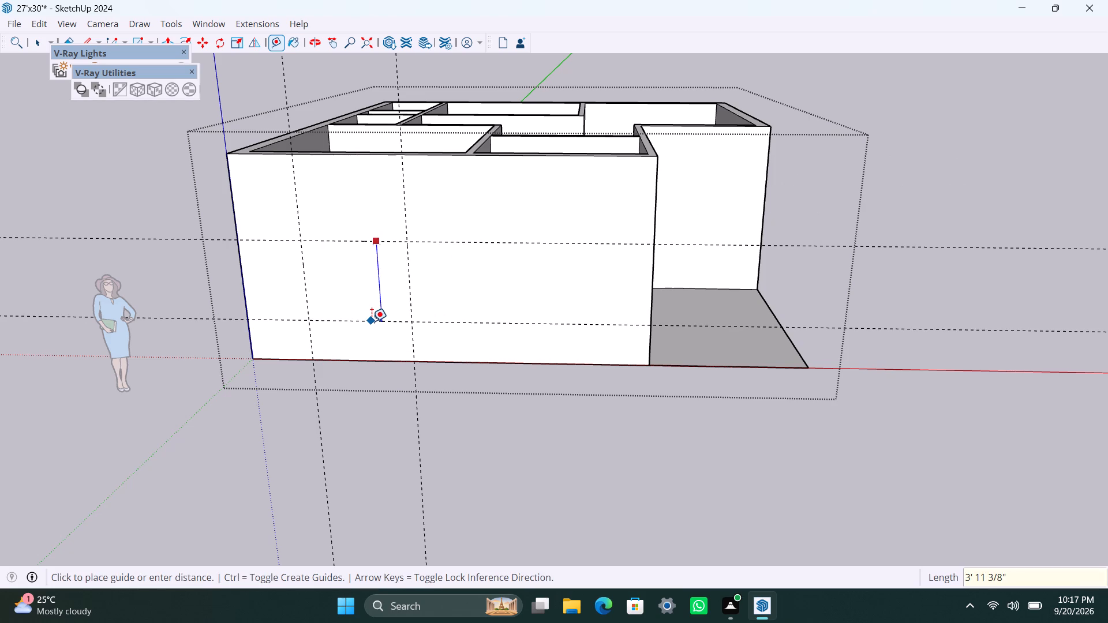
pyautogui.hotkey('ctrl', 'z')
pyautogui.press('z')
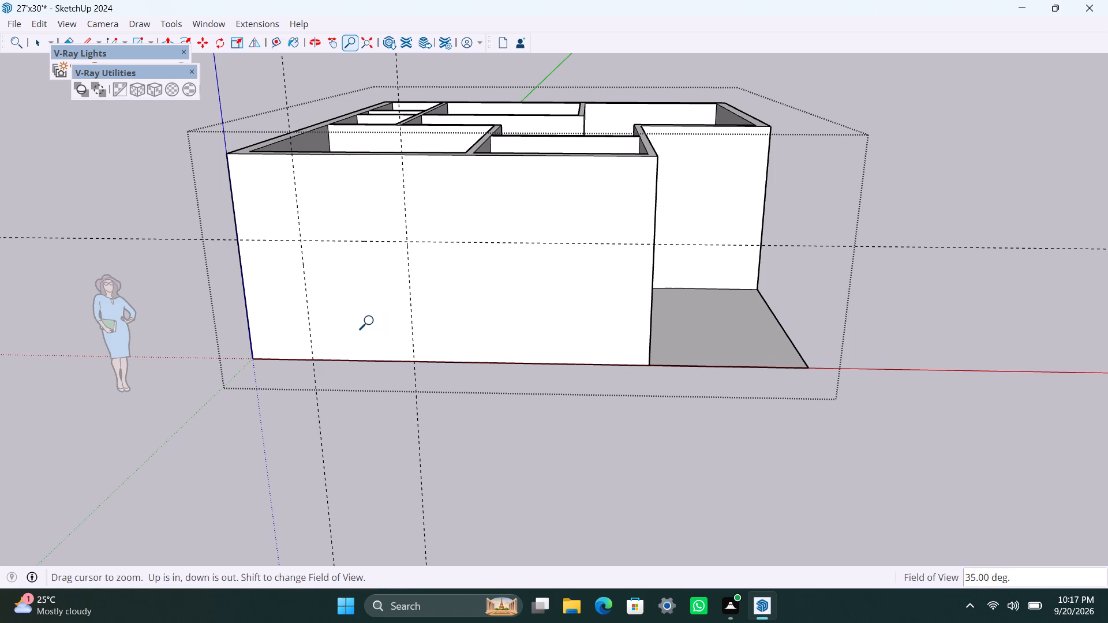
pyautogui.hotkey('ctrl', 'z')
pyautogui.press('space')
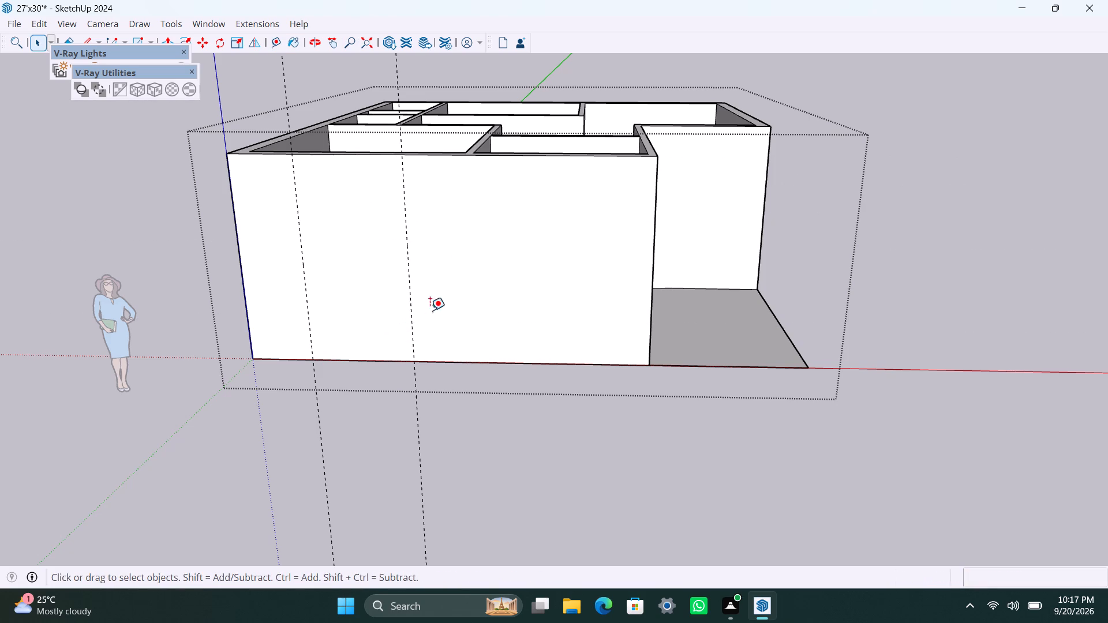
# Place horizontal guides on the same wall 3' below its top edge and 4' below that guide.
pyautogui.press('t')
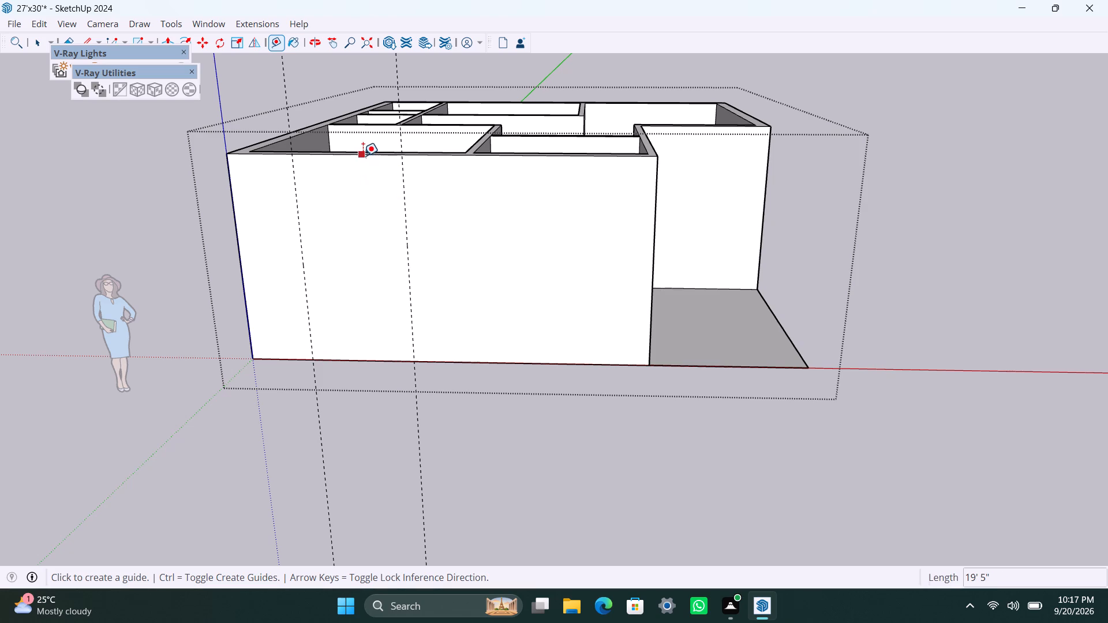
pyautogui.click(363, 156)
pyautogui.press('3')
pyautogui.press("'")
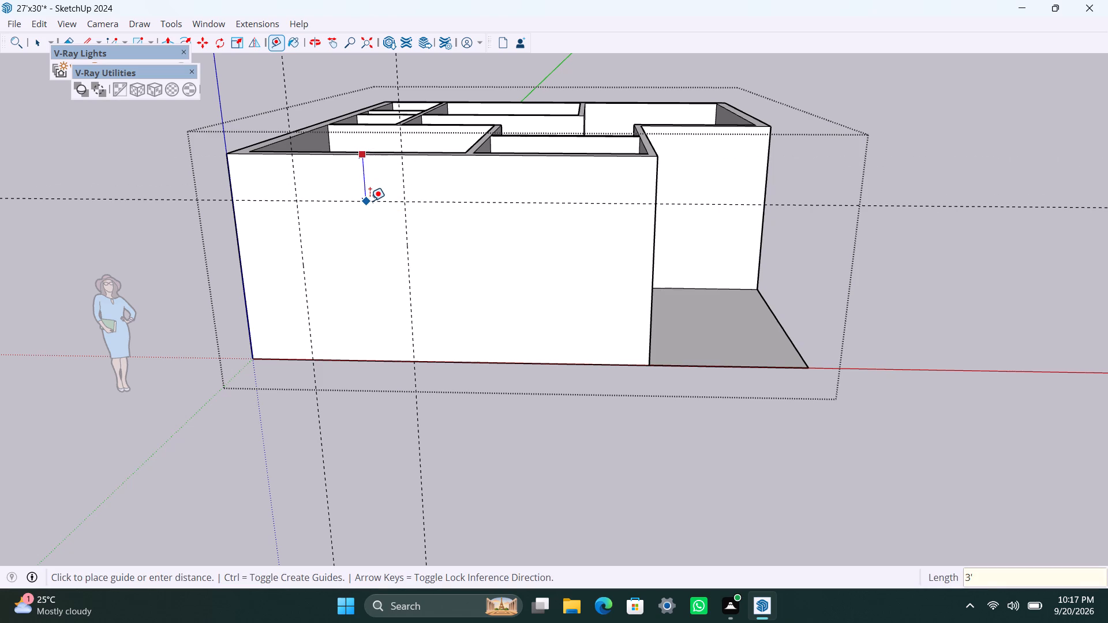
pyautogui.press('Return')
pyautogui.click(385, 220)
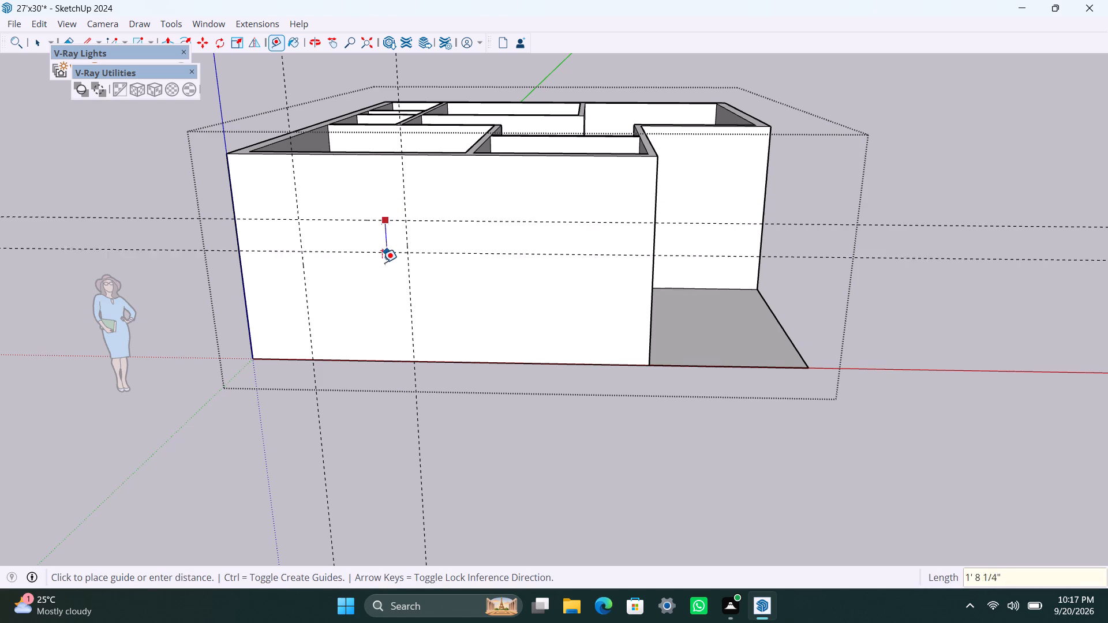
pyautogui.write("4'")
pyautogui.press('Return')
pyautogui.press('space')
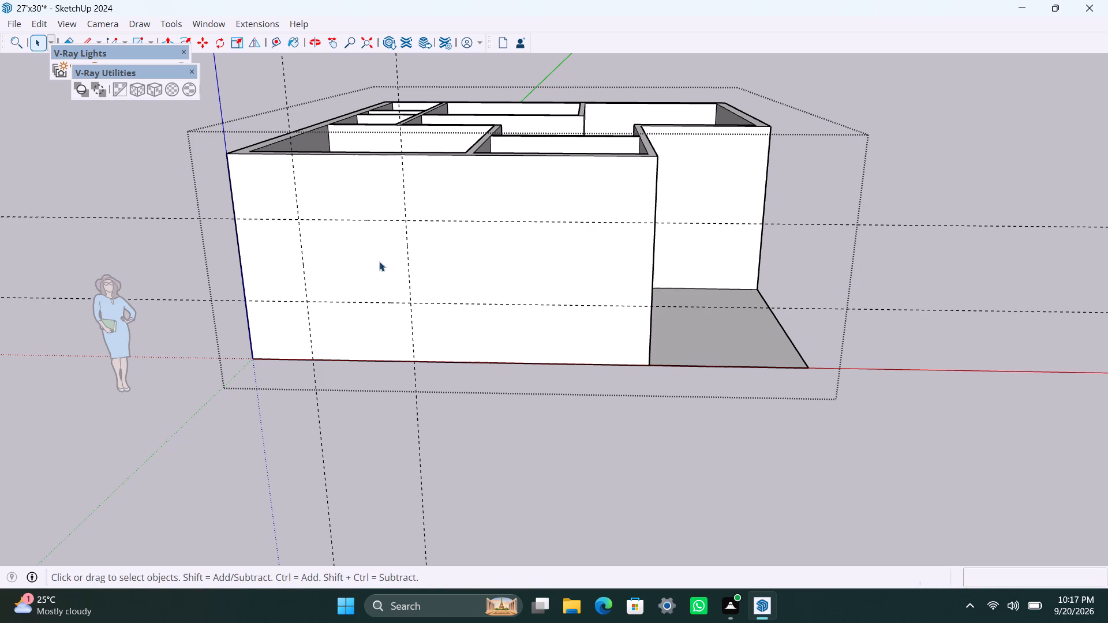
# Draw a 5' by 4' window rectangle between the guides and push it 9" through the wall.
pyautogui.press('r')
pyautogui.click(297, 223)
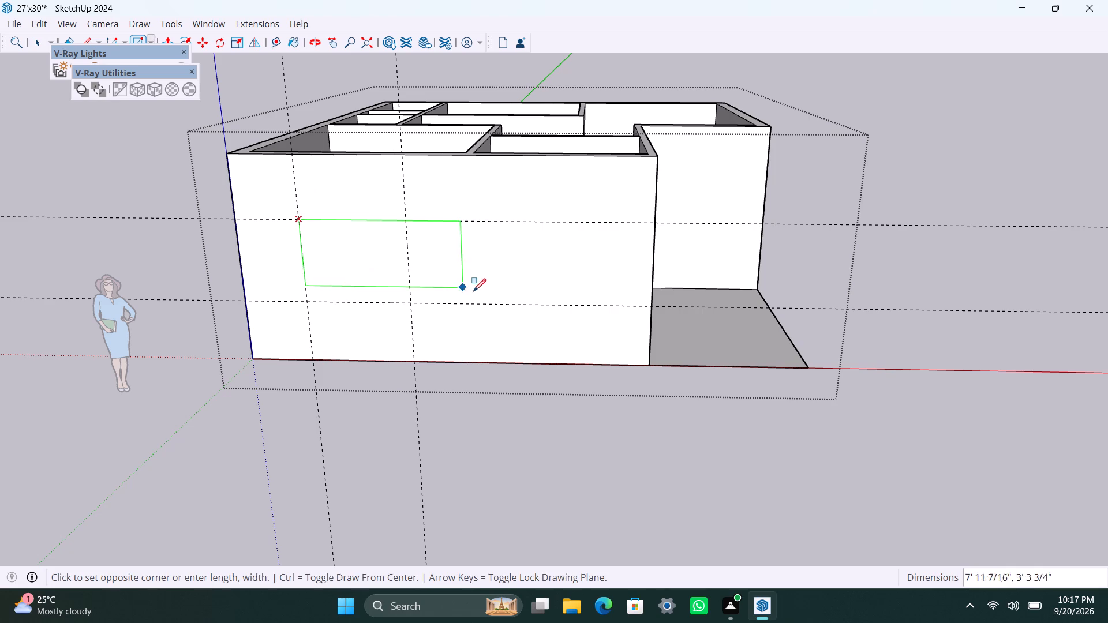
pyautogui.click(410, 303)
pyautogui.press('space')
pyautogui.click(382, 290)
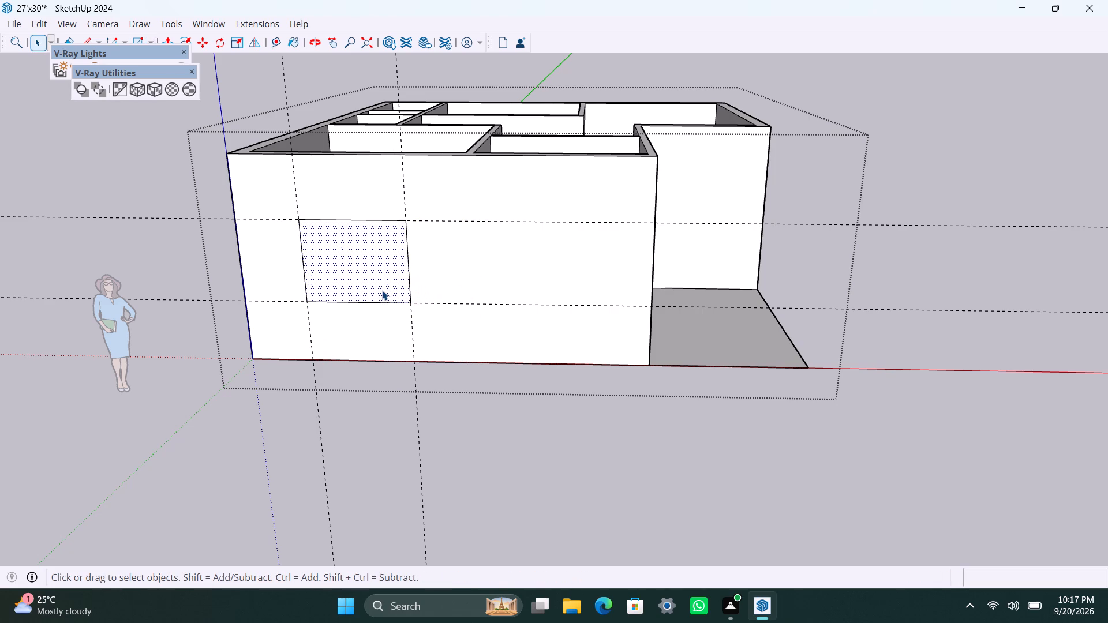
pyautogui.press('p')
pyautogui.click(386, 287)
pyautogui.click(375, 267)
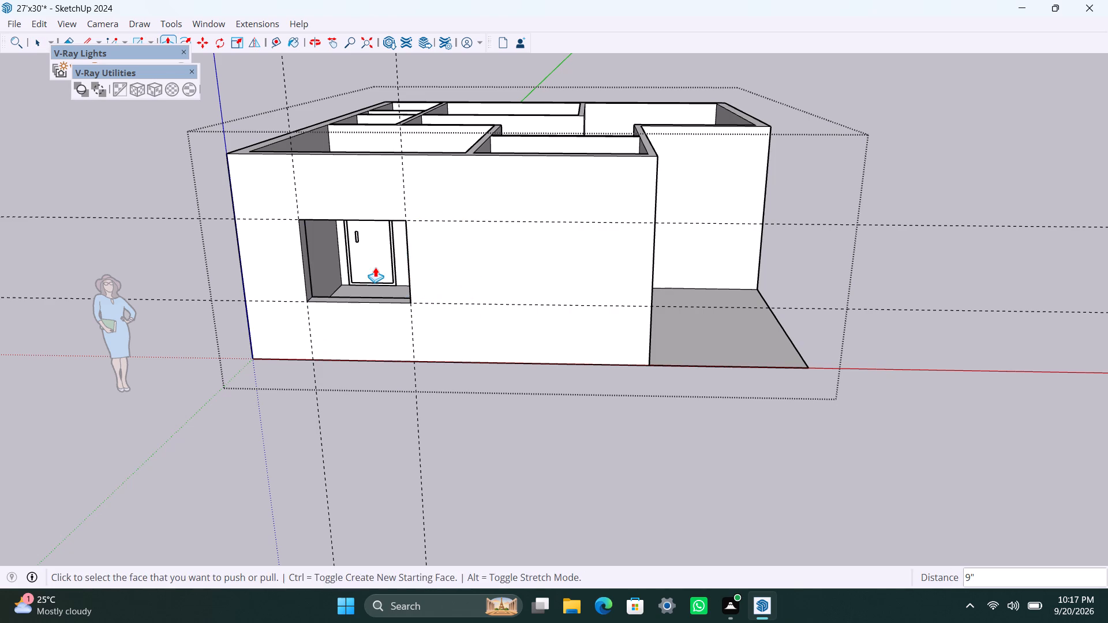
pyautogui.press('space')
# Place vertical guides about 3' 6" past the window opening's porch-side guide and 4' beyond that.
pyautogui.press('t')
pyautogui.click(406, 173)
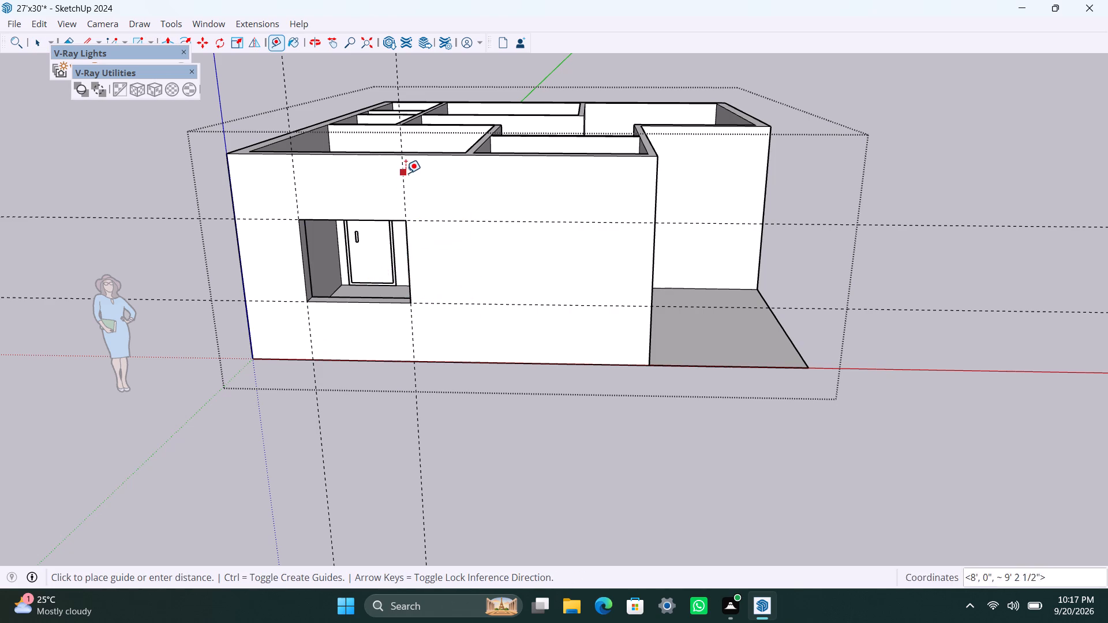
pyautogui.click(480, 175)
pyautogui.click(480, 177)
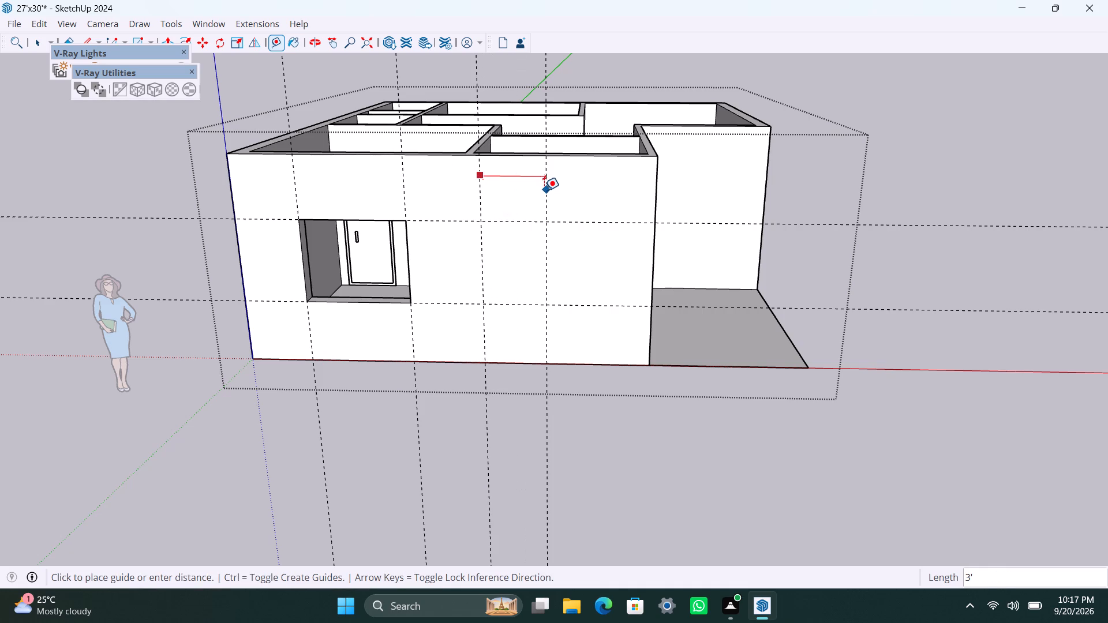
pyautogui.write("4'")
pyautogui.press('Return')
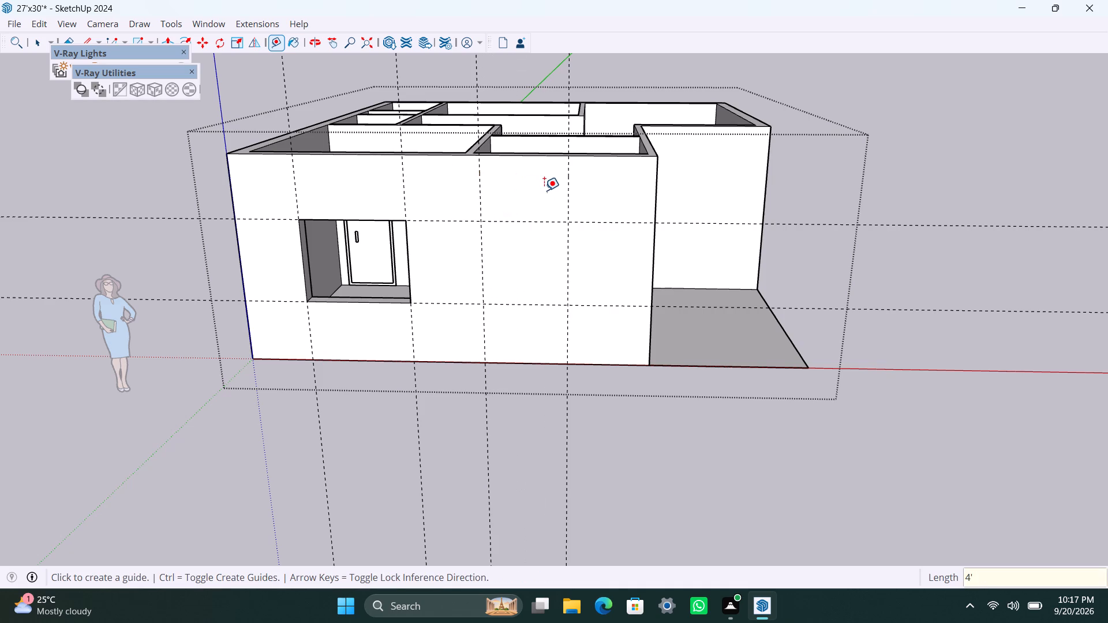
pyautogui.press('space')
# Place a vertical guide 3' further toward the porch corner and another 2' back from it.
pyautogui.press('t')
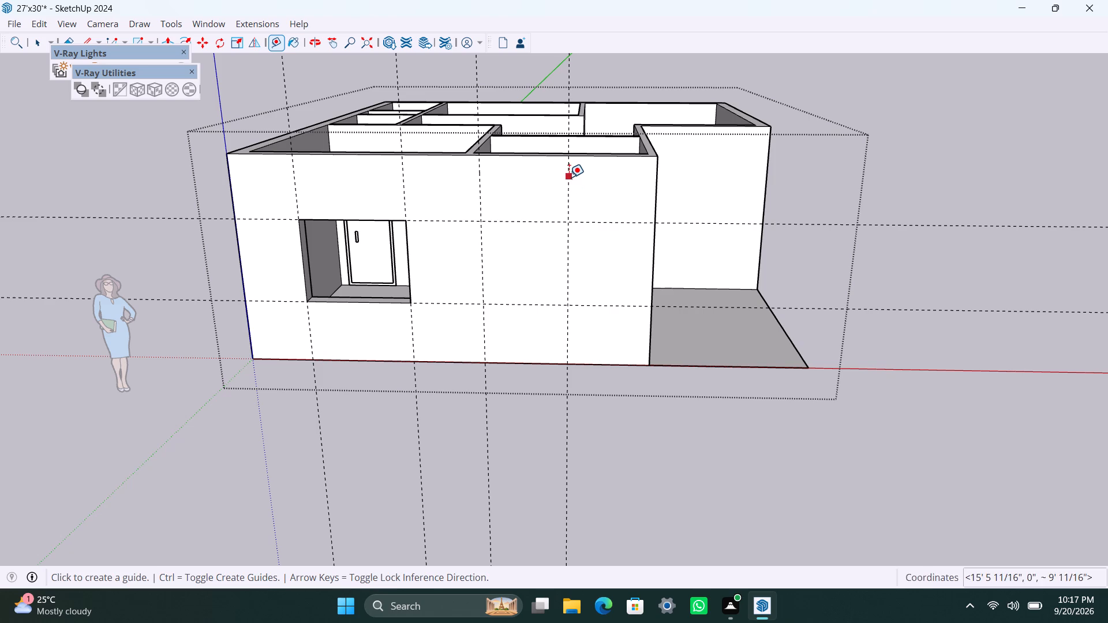
pyautogui.click(569, 177)
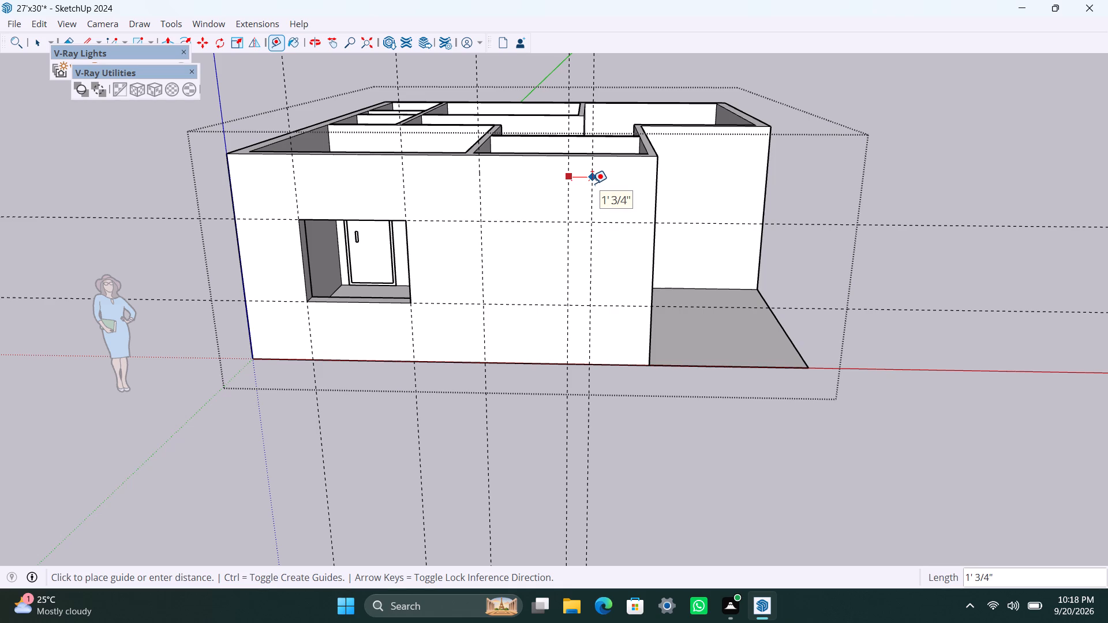
pyautogui.click(640, 173)
pyautogui.click(640, 175)
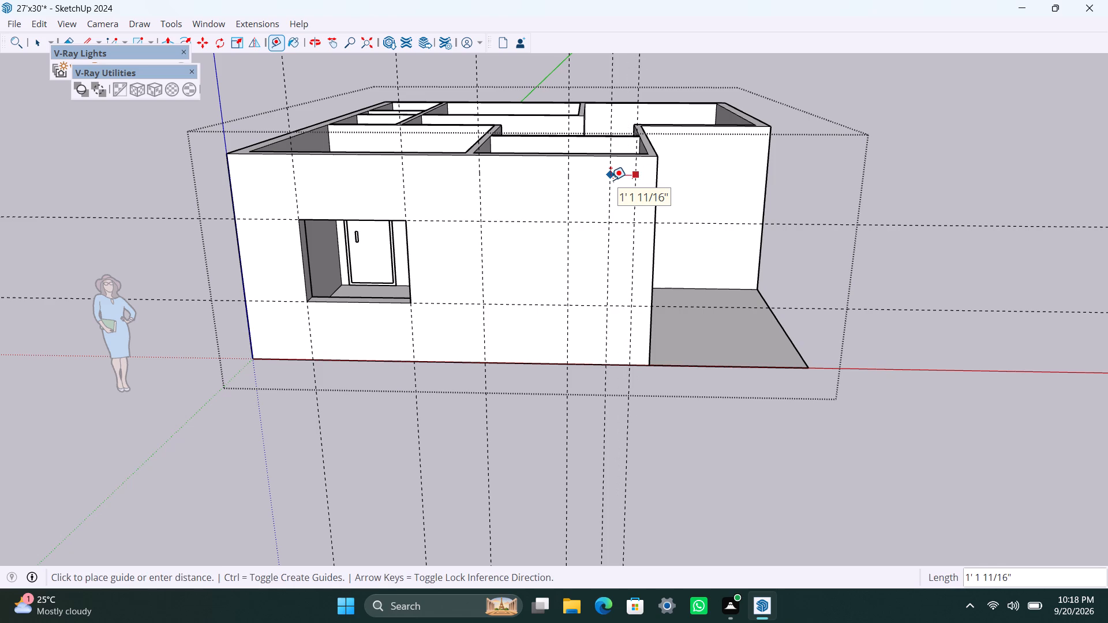
pyautogui.write("2'")
pyautogui.press('Return')
pyautogui.press('space')
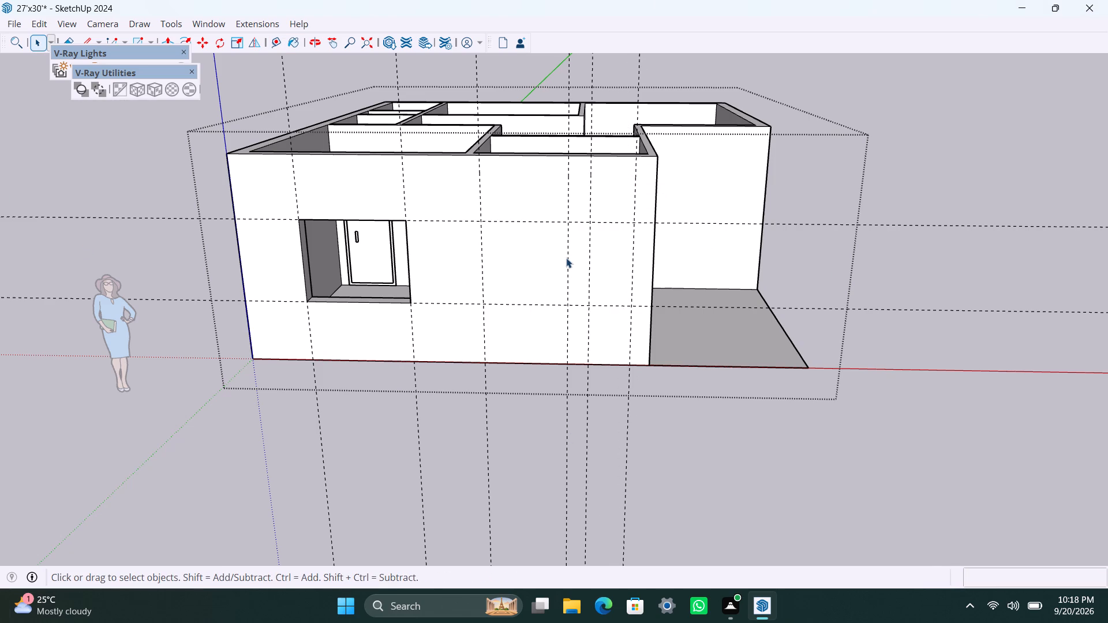
# Draw a 4' by 4' window rectangle between the middle guides and push it 9" through the wall.
pyautogui.press('r')
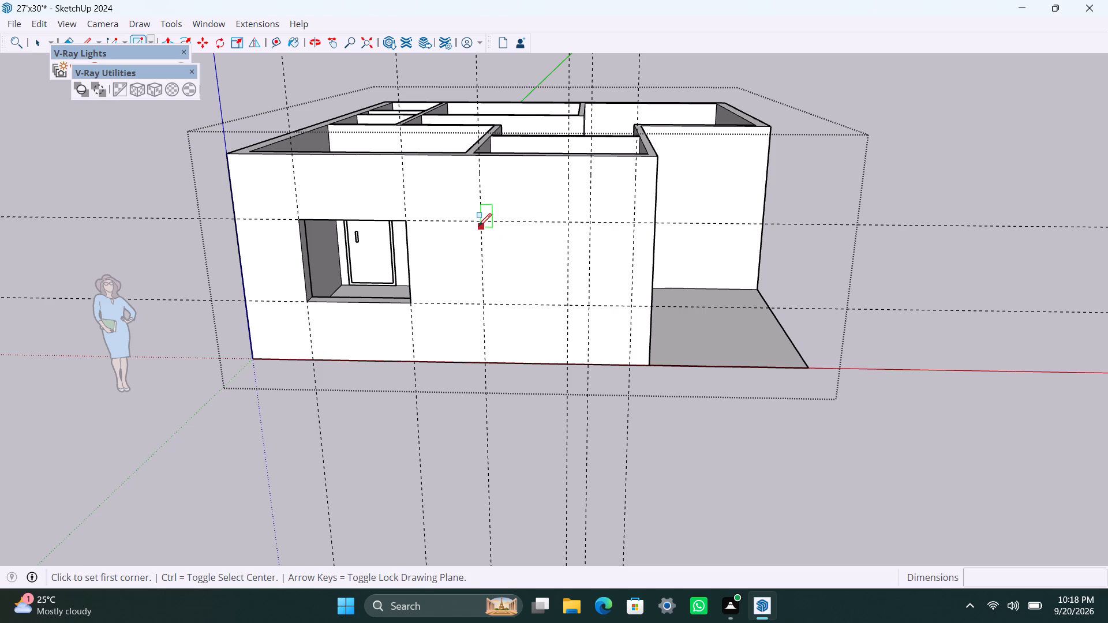
pyautogui.click(478, 225)
pyautogui.click(570, 303)
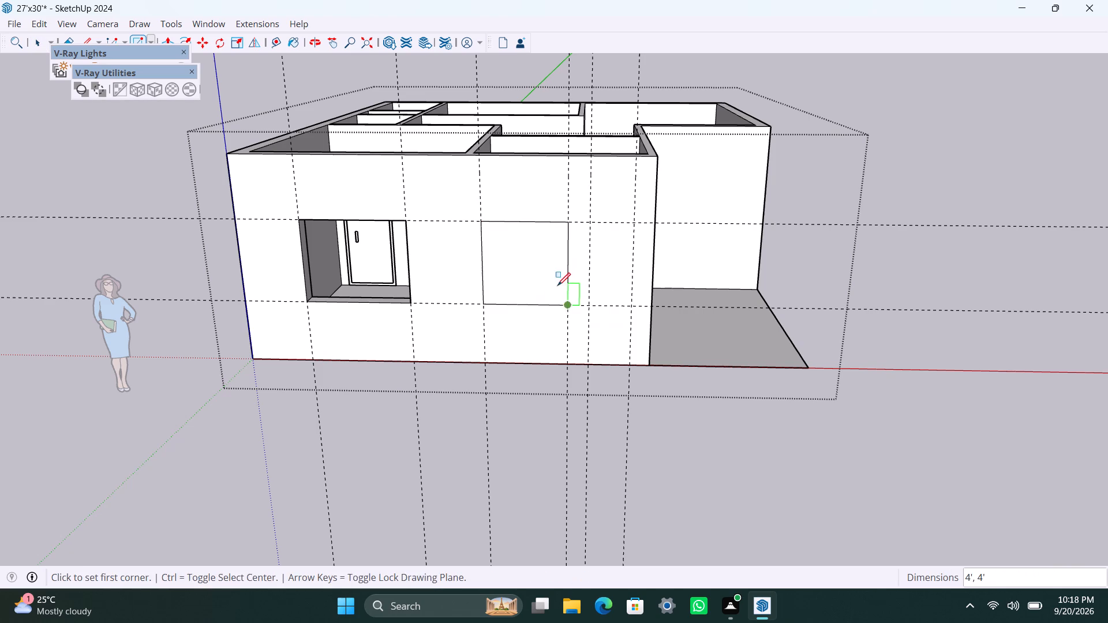
pyautogui.press('space')
pyautogui.click(556, 284)
pyautogui.press('p')
pyautogui.click(554, 284)
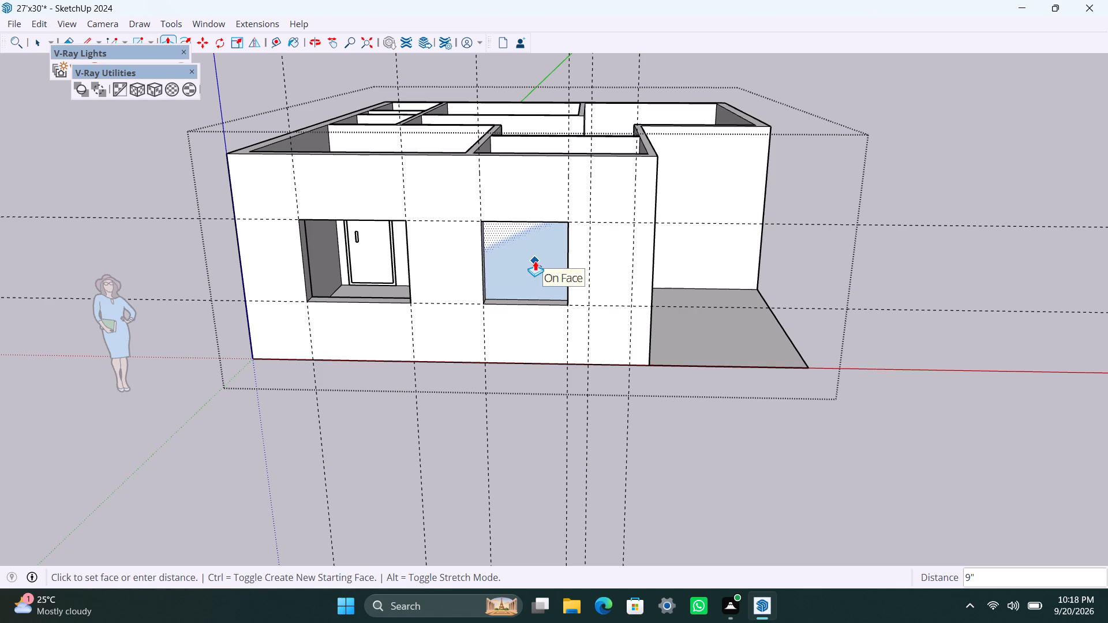
pyautogui.click(535, 261)
pyautogui.press('space')
# Draw a 2' wide window rectangle between the guides nearest the porch corner and push it 9" through the wall.
pyautogui.press('r')
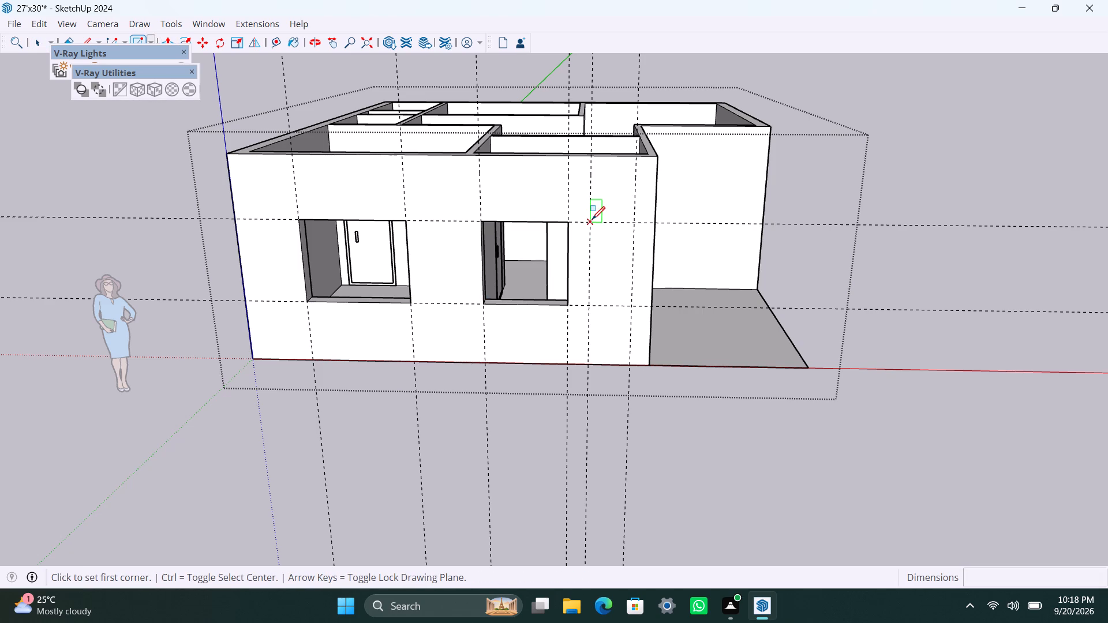
pyautogui.click(592, 219)
pyautogui.click(634, 302)
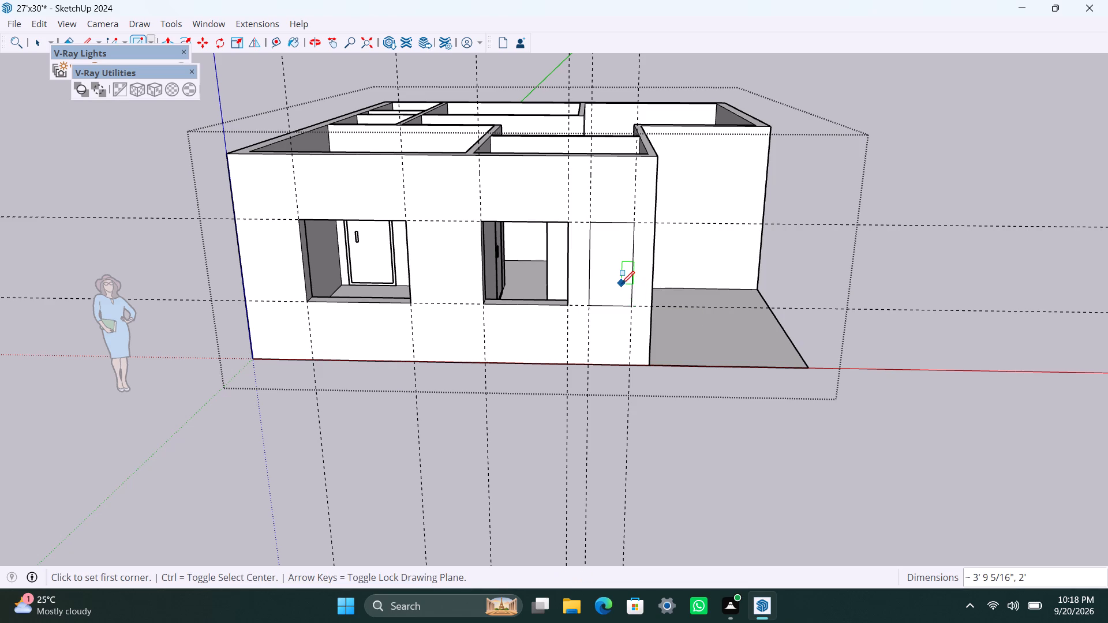
pyautogui.click(622, 284)
pyautogui.press('space')
pyautogui.click(622, 284)
pyautogui.press('p')
pyautogui.click(620, 284)
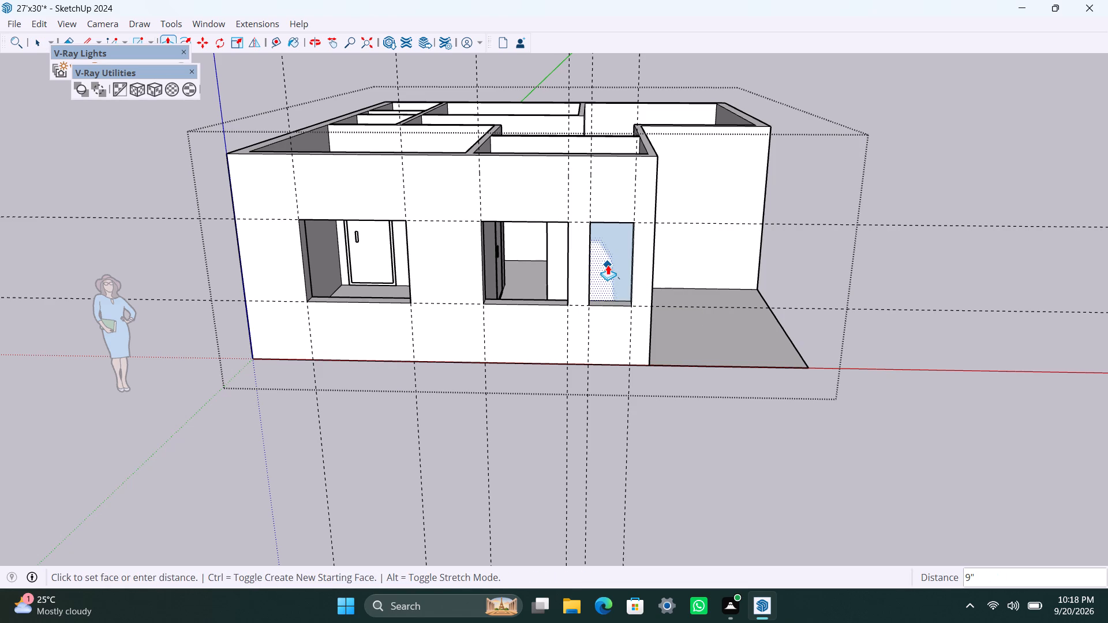
pyautogui.click(608, 265)
pyautogui.press('space')
# Place a vertical guide on the porch-side projecting wall about 2' from its edge beside the porch.
pyautogui.scroll(-4, 626, 295)
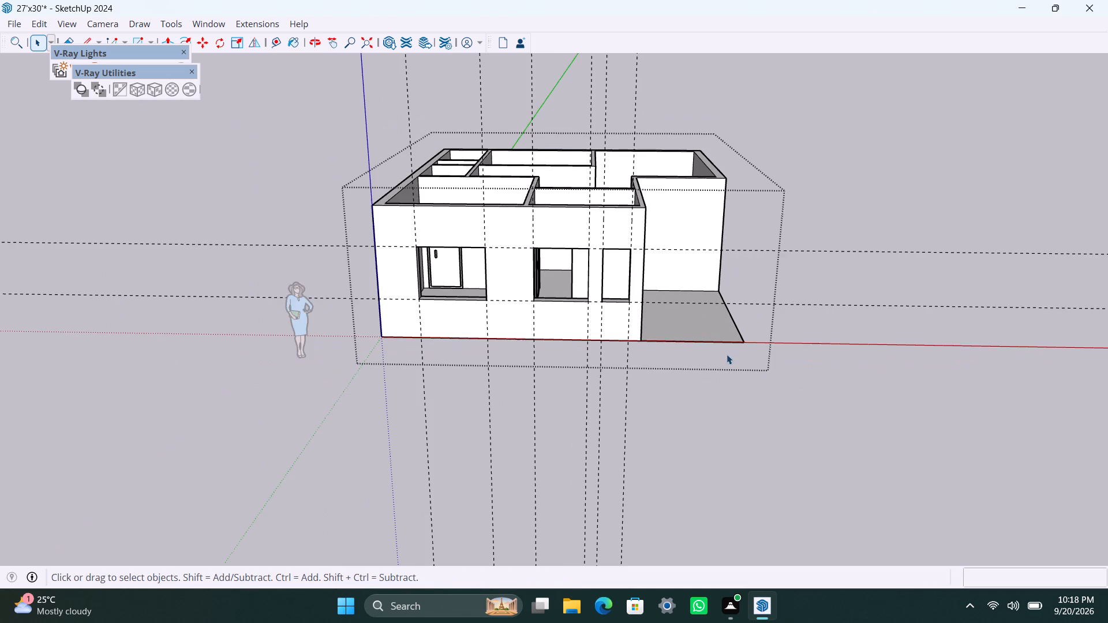
pyautogui.moveTo(727, 354); pyautogui.dragTo(0, 423, button='middle')
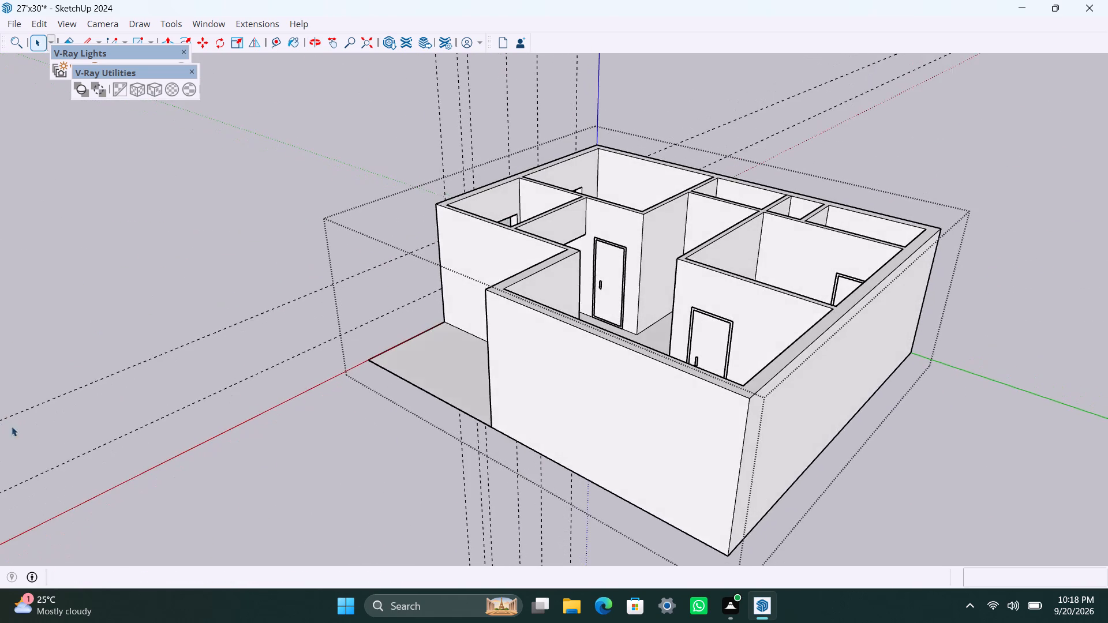
pyautogui.scroll(-4, 192, 451)
pyautogui.moveTo(452, 540); pyautogui.dragTo(755, 521, button='middle')
pyautogui.scroll(-3, 709, 339)
pyautogui.keyDown('shift'); pyautogui.moveTo(708, 338); pyautogui.dragTo(534, 334, button='middle'); pyautogui.keyUp('shift')
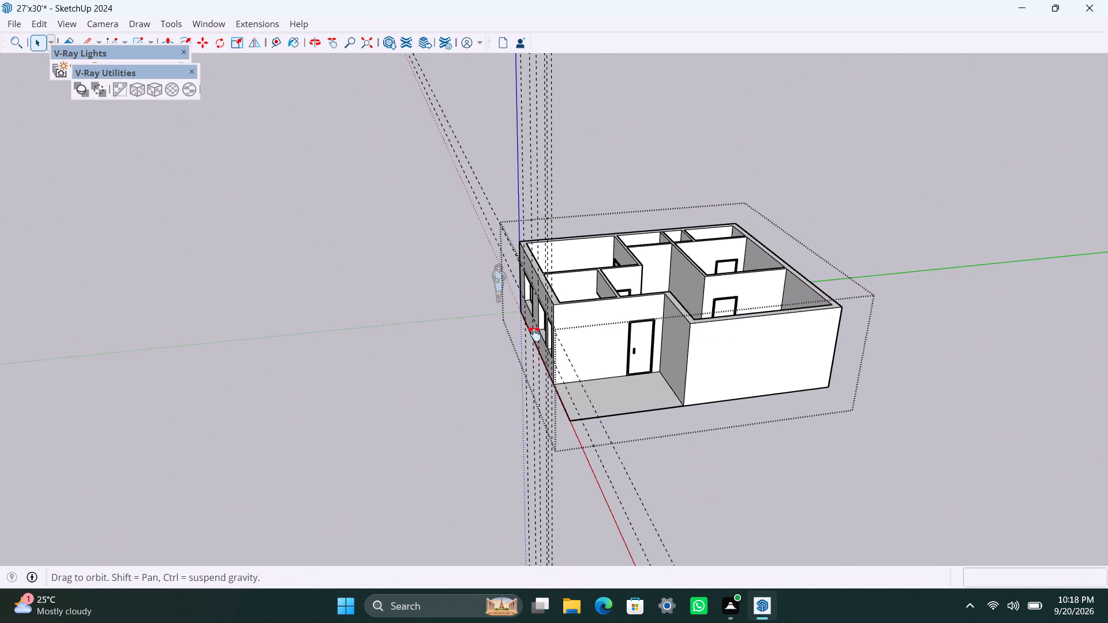
pyautogui.keyDown('shift'); pyautogui.moveTo(534, 334); pyautogui.dragTo(455, 322, button='middle'); pyautogui.keyUp('shift')
pyautogui.scroll(2, 456, 324)
pyautogui.moveTo(466, 399); pyautogui.dragTo(420, 376, button='middle')
pyautogui.press('t')
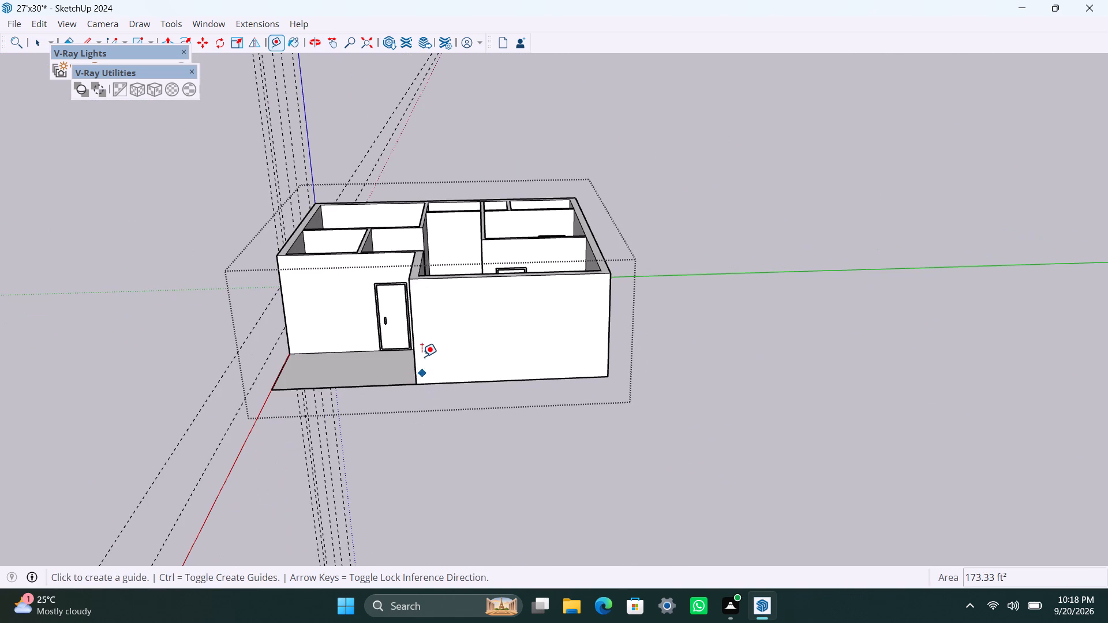
pyautogui.click(414, 343)
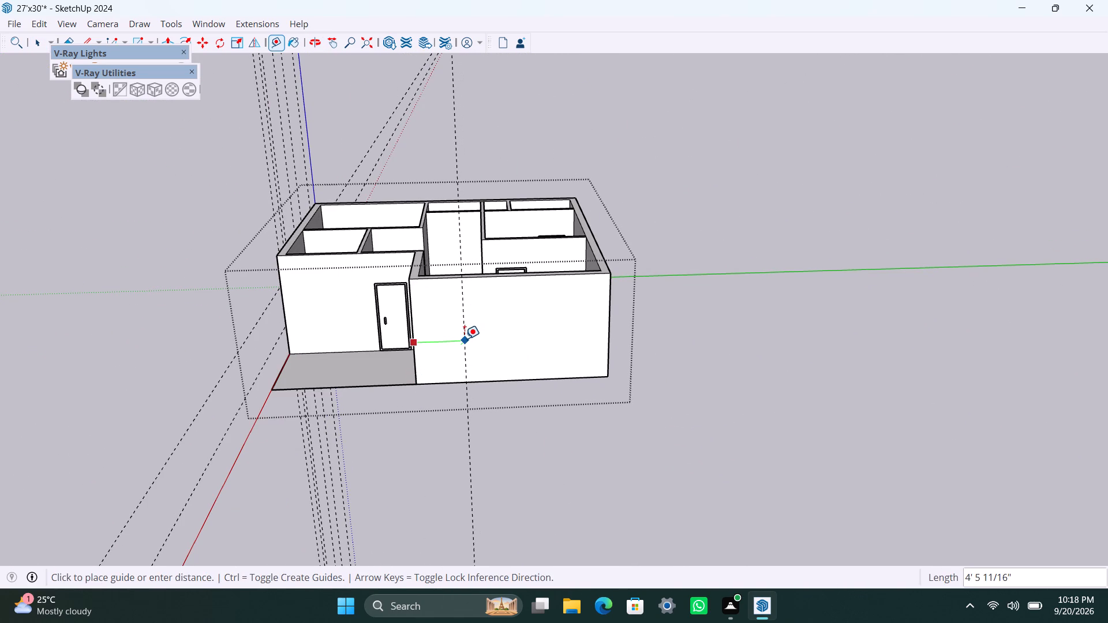
pyautogui.click(434, 309)
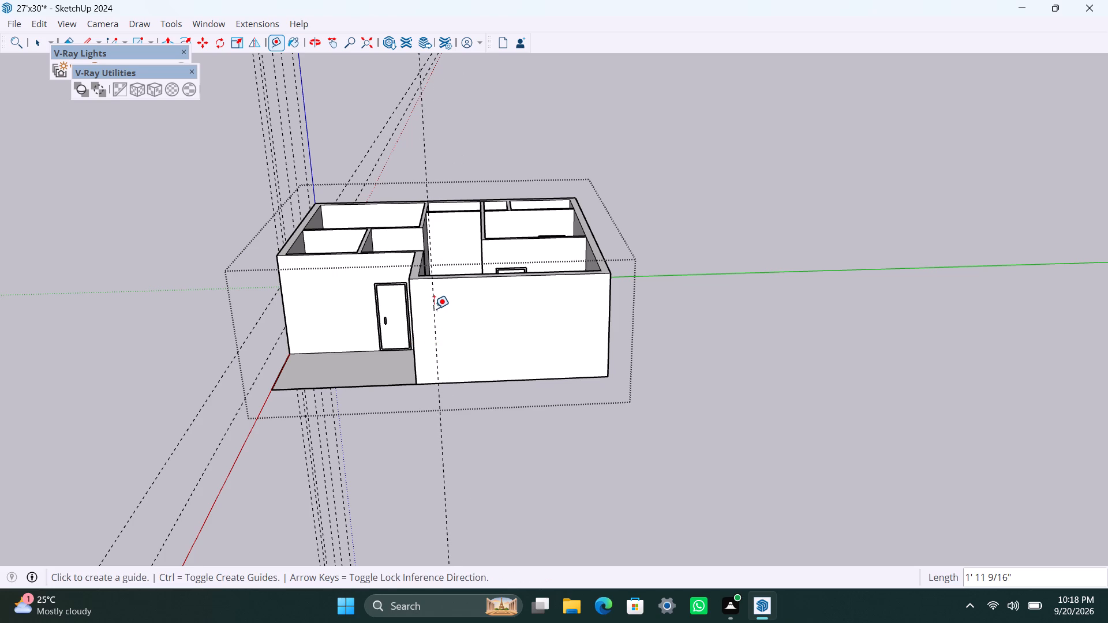
# Place three more vertical guides across the projecting wall, spaced successively 5', 3' and 5' from the existing guide beside the porch.
pyautogui.click(436, 317)
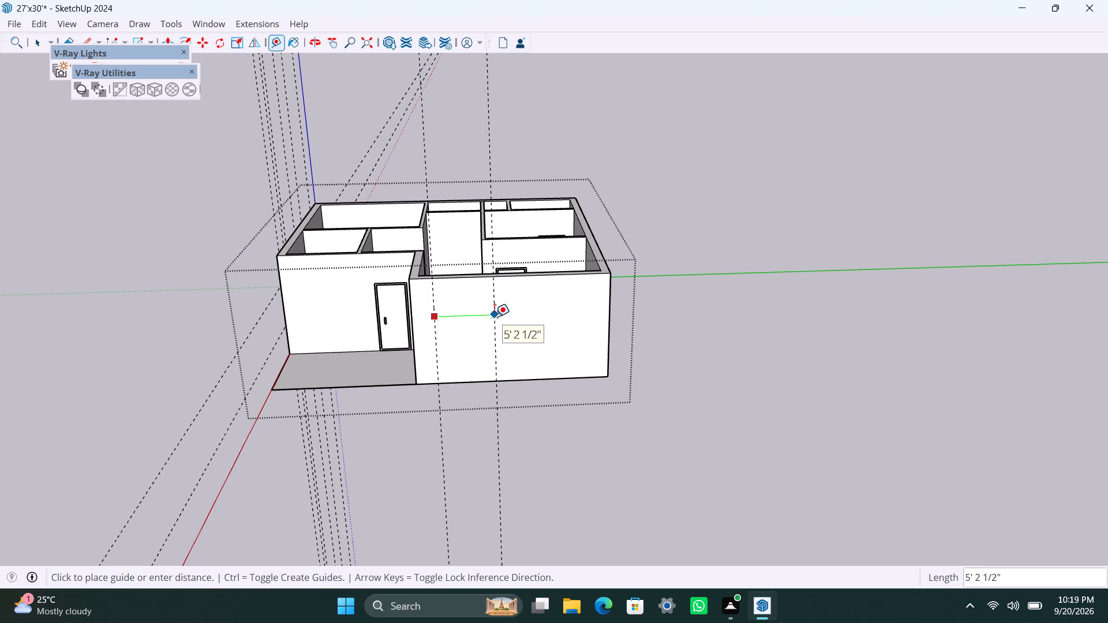
pyautogui.press('5')
pyautogui.press("'")
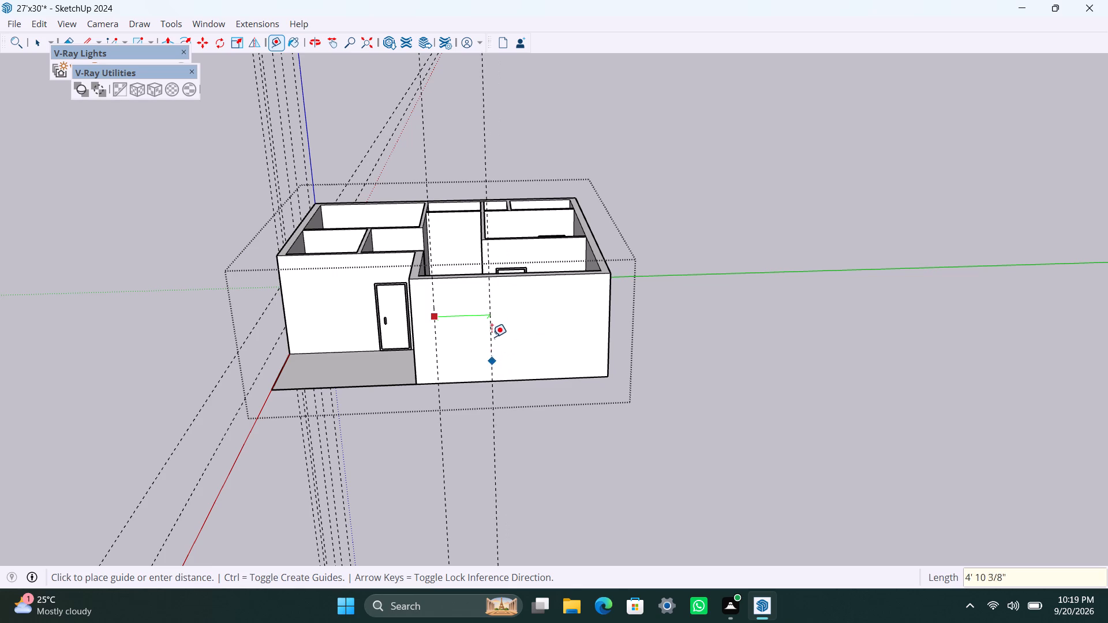
pyautogui.write("5'")
pyautogui.press('Return')
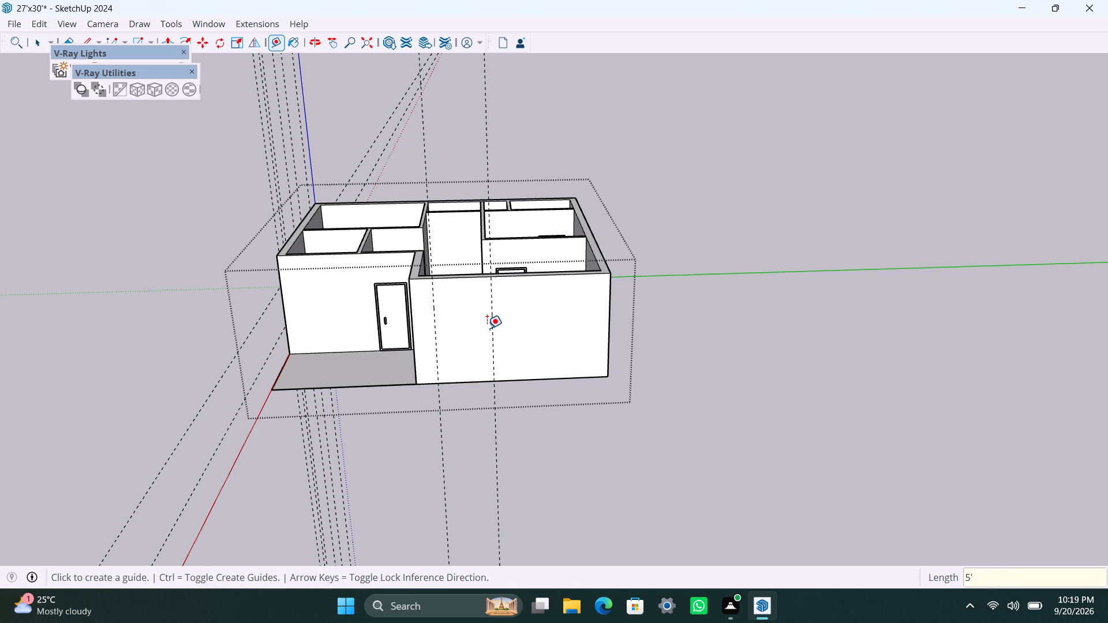
pyautogui.click(489, 309)
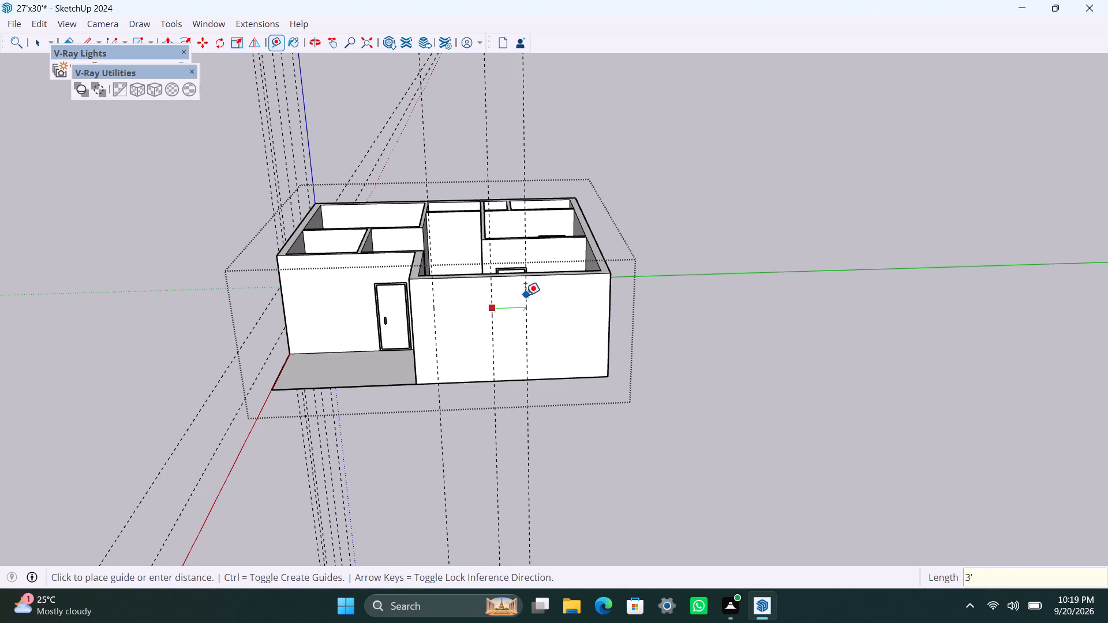
pyautogui.click(530, 295)
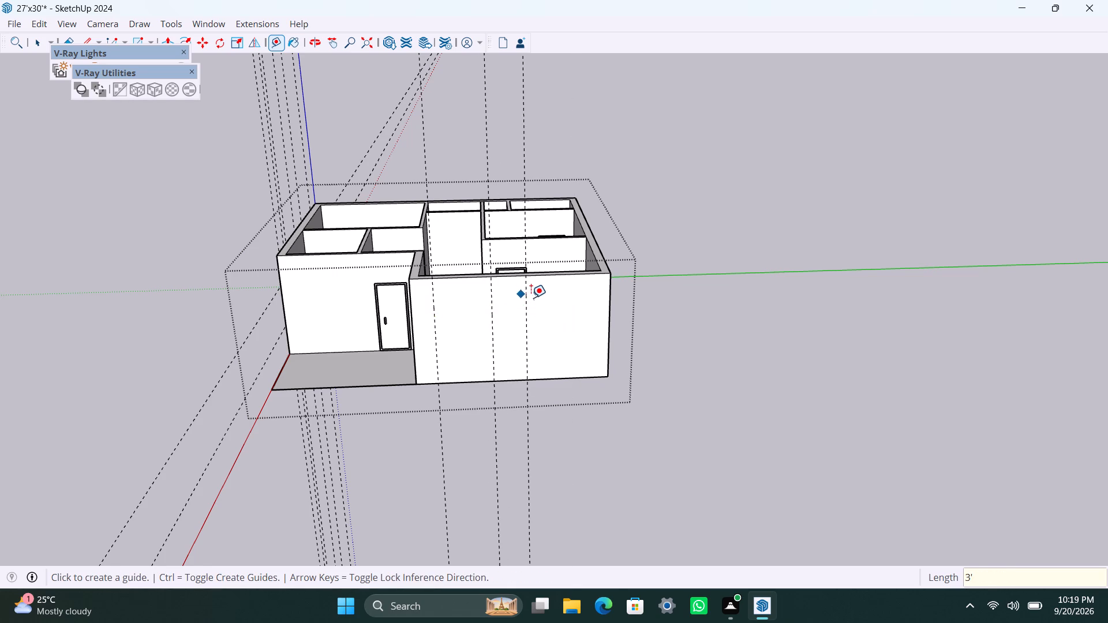
pyautogui.click(529, 298)
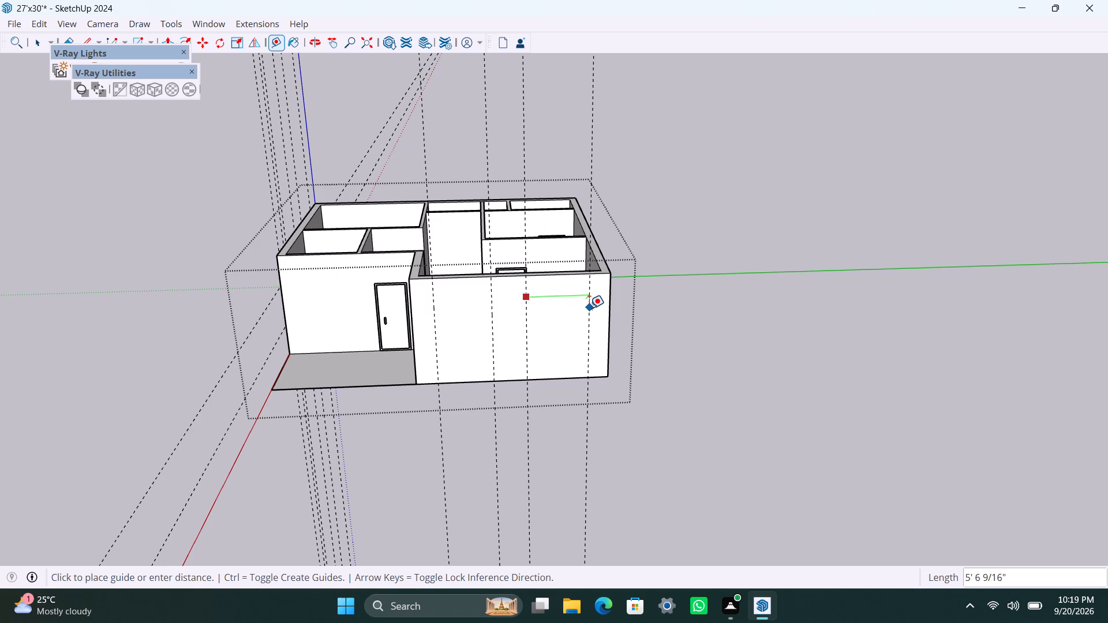
pyautogui.write("5'")
pyautogui.press('Return')
pyautogui.press('space')
# Place a horizontal guide 3' below the projecting wall's top edge and another 4' below that guide.
pyautogui.press('t')
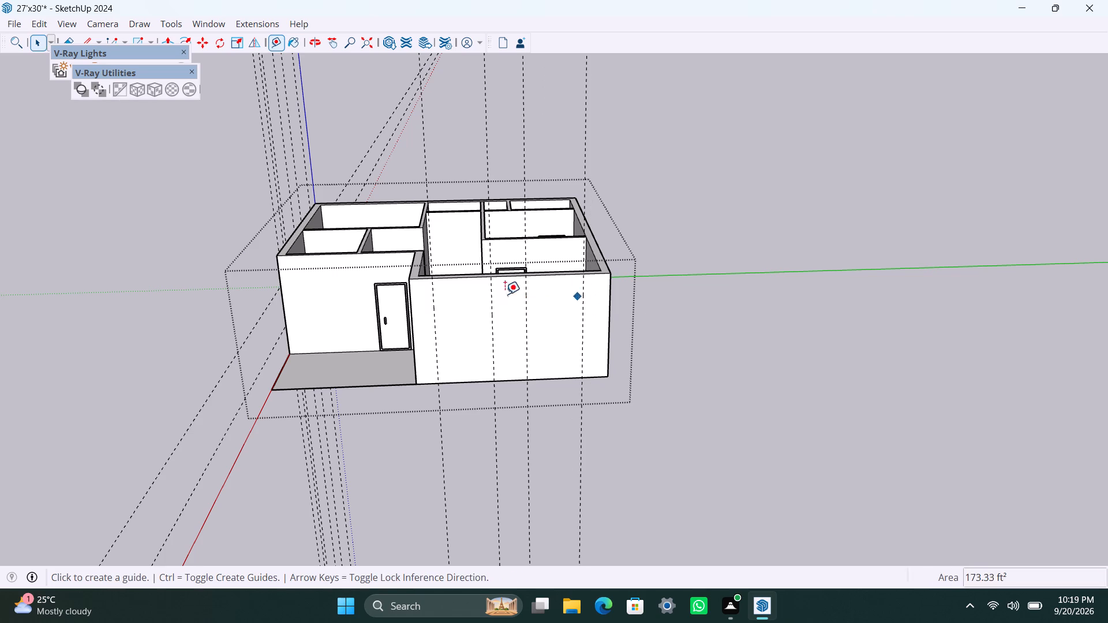
pyautogui.click(456, 280)
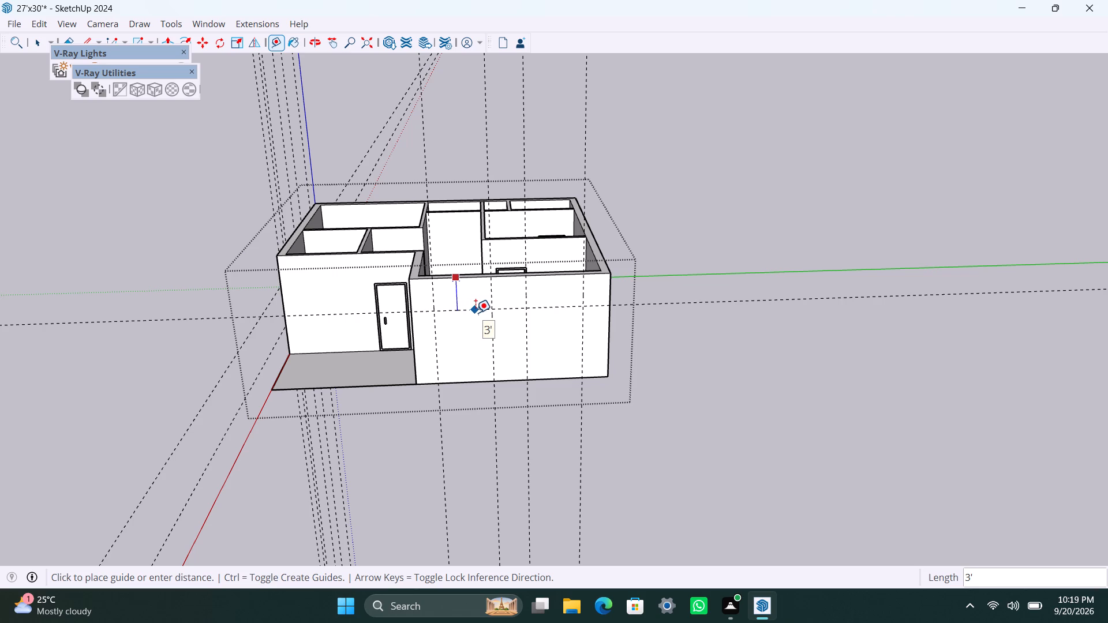
pyautogui.write("3'")
pyautogui.press('Return')
pyautogui.click(475, 312)
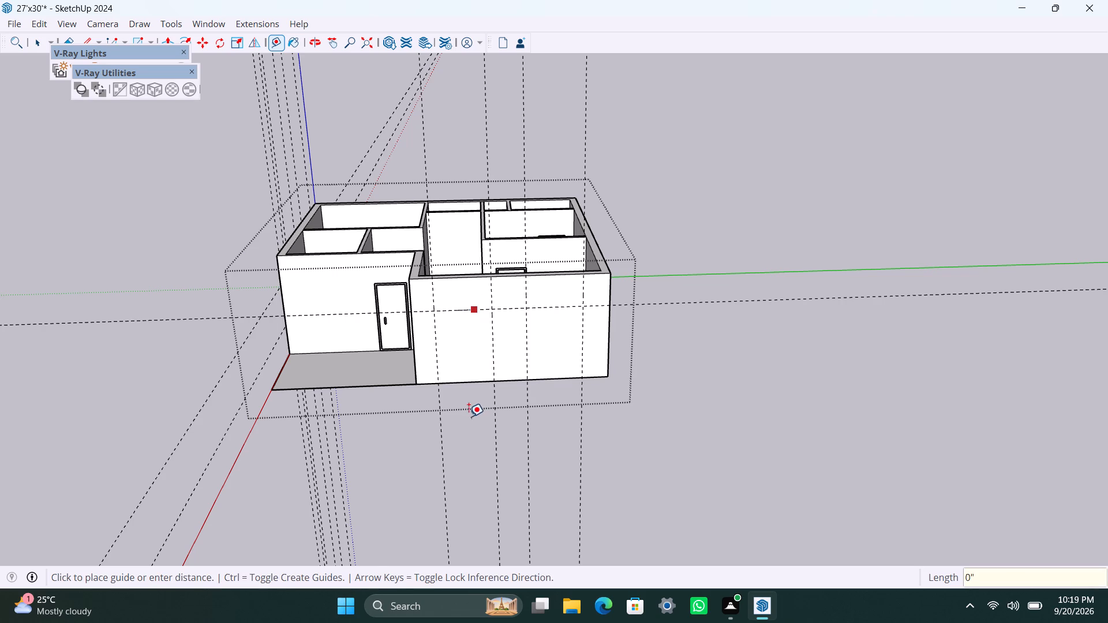
pyautogui.write("4'")
pyautogui.press('Return')
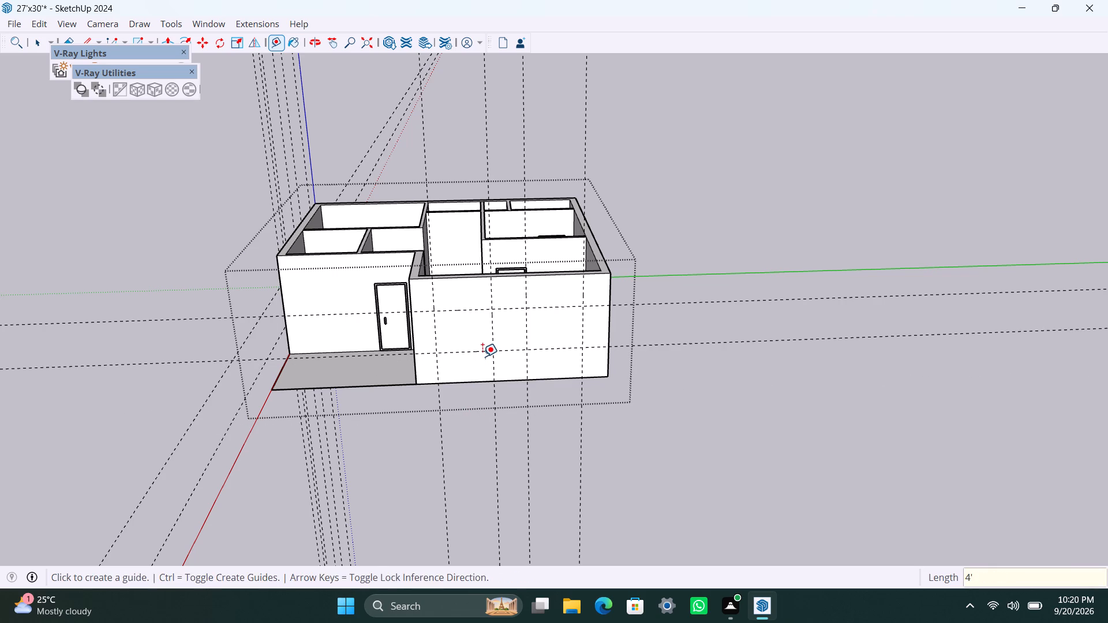
pyautogui.press('space')
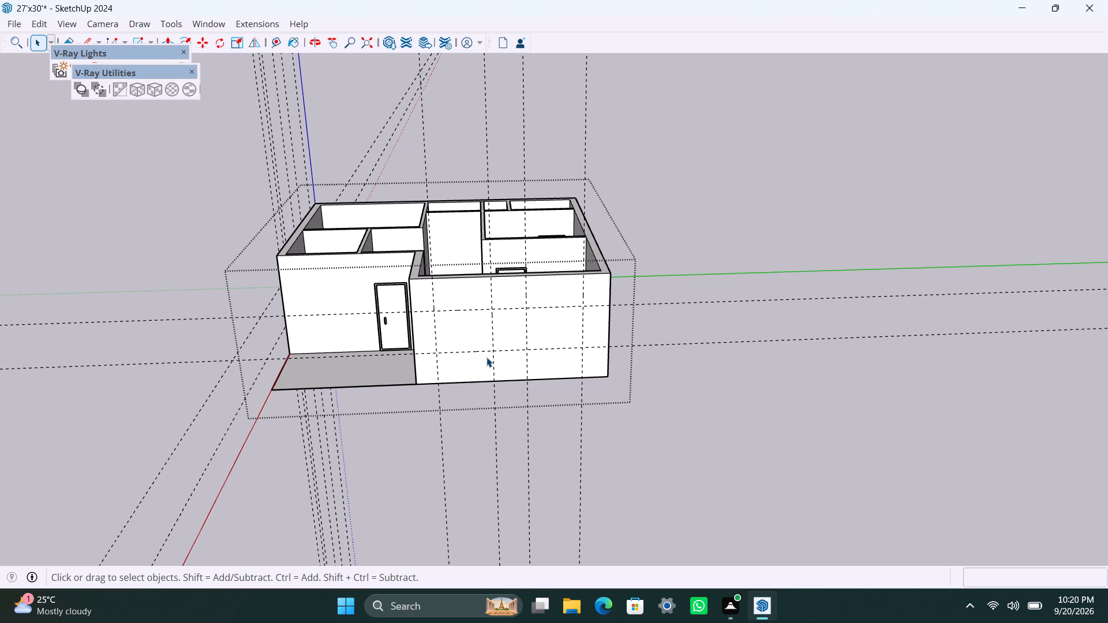
# Draw a 5' by 4' window rectangle between the two guides nearest the porch and push it through the wall.
pyautogui.scroll(4, 476, 328)
pyautogui.press('r')
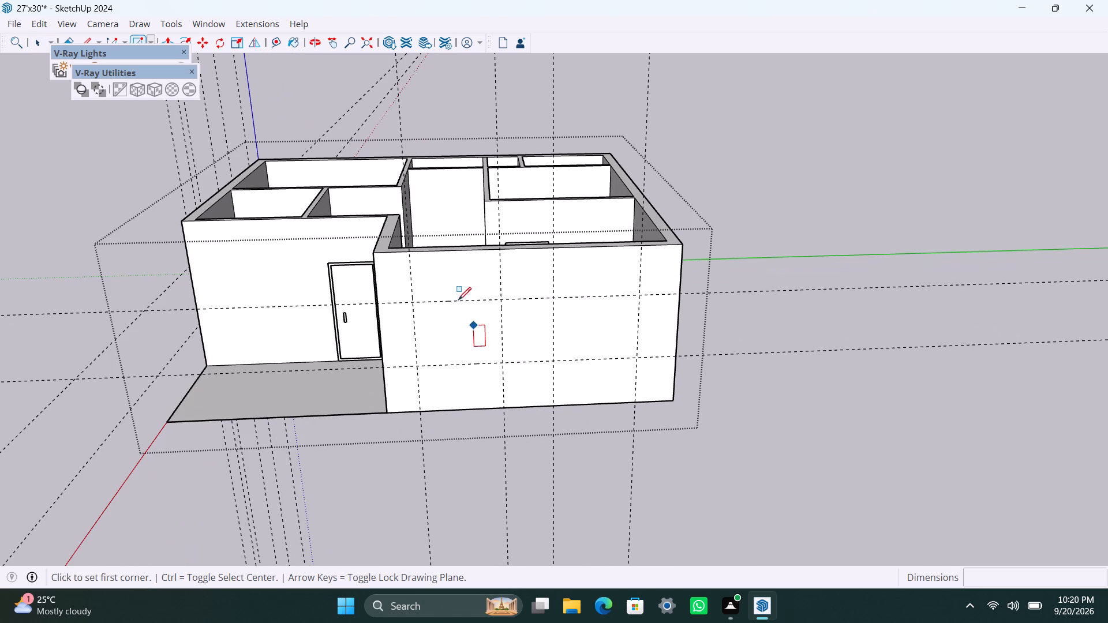
pyautogui.click(414, 303)
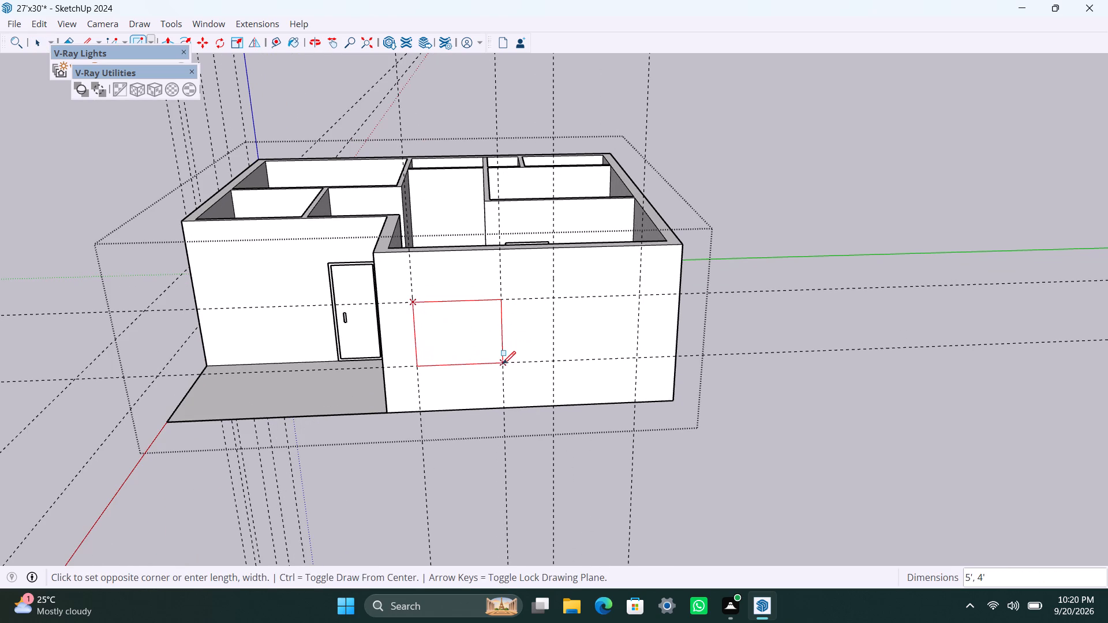
pyautogui.click(503, 364)
pyautogui.press('space')
pyautogui.click(481, 343)
pyautogui.press('p')
pyautogui.click(480, 343)
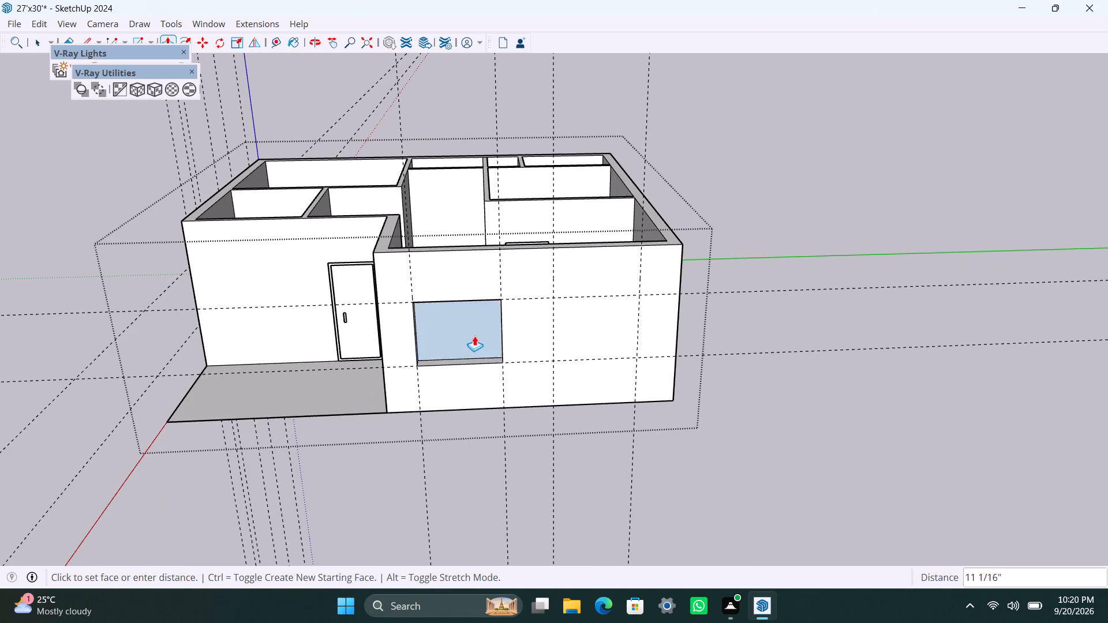
pyautogui.click(467, 331)
# Draw a second 5' by 4' window rectangle between the far pair of guides and push it 9" through the wall.
pyautogui.scroll(-2, 508, 390)
pyautogui.keyDown('shift'); pyautogui.moveTo(510, 396); pyautogui.dragTo(468, 398, button='middle'); pyautogui.keyUp('shift')
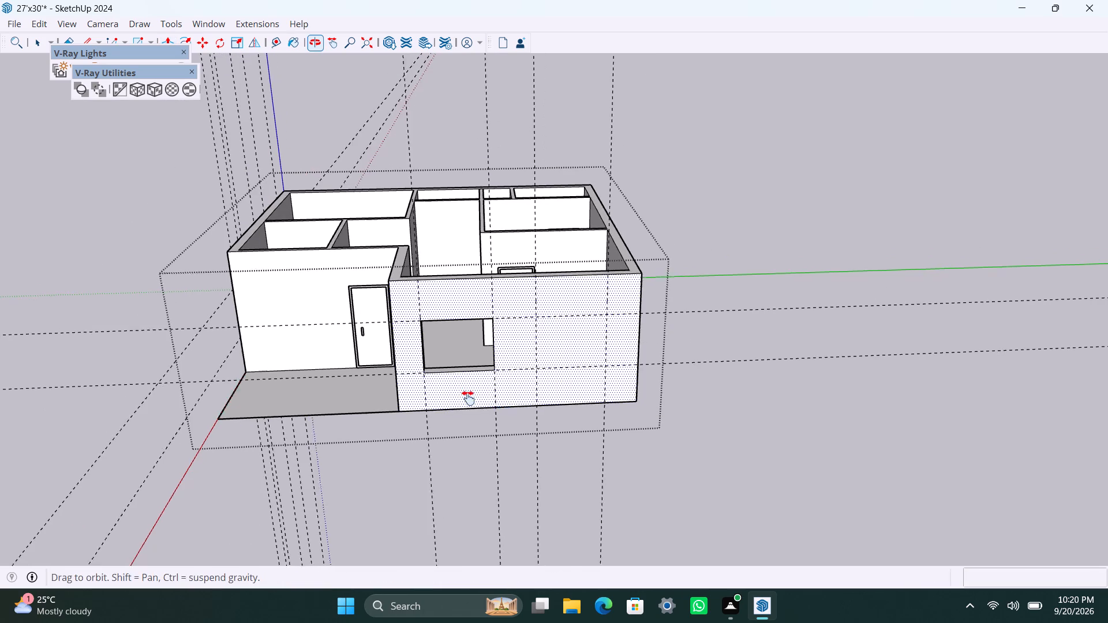
pyautogui.keyDown('shift'); pyautogui.moveTo(468, 398); pyautogui.dragTo(463, 398, button='middle'); pyautogui.keyUp('shift')
pyautogui.press('t')
pyautogui.press('r')
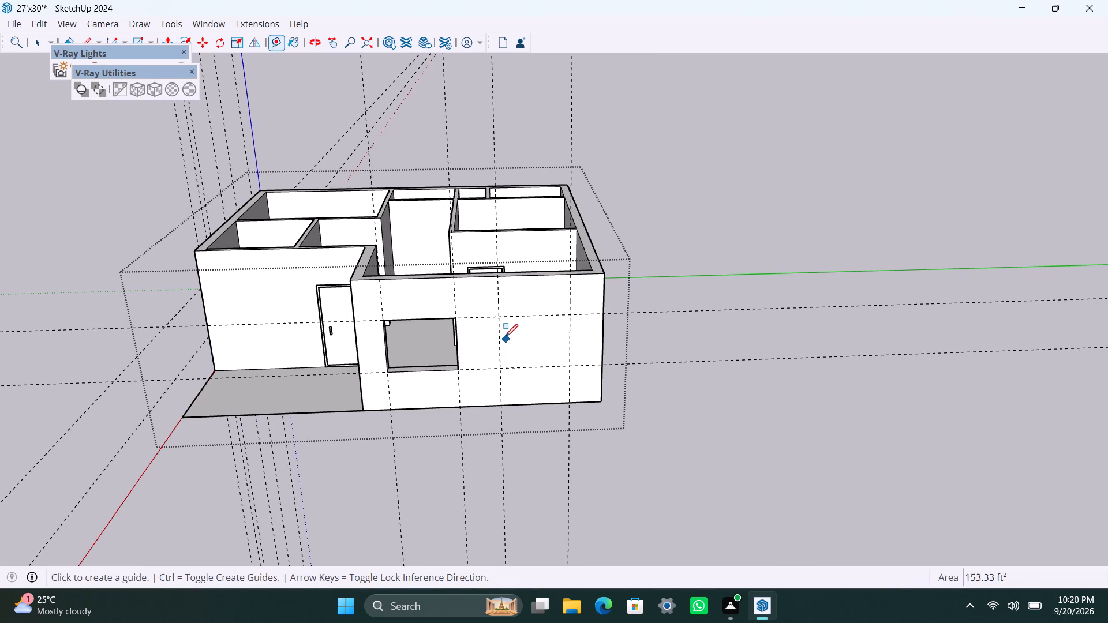
pyautogui.moveTo(499, 317); pyautogui.dragTo(506, 325)
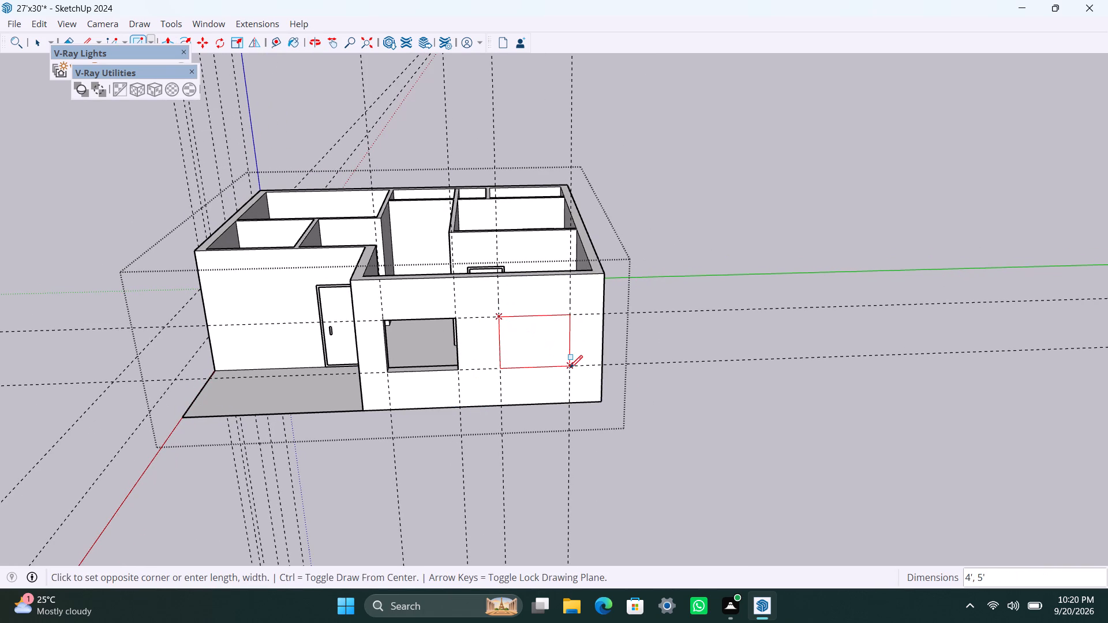
pyautogui.click(570, 368)
pyautogui.press('space')
pyautogui.click(545, 356)
pyautogui.press('p')
pyautogui.click(545, 356)
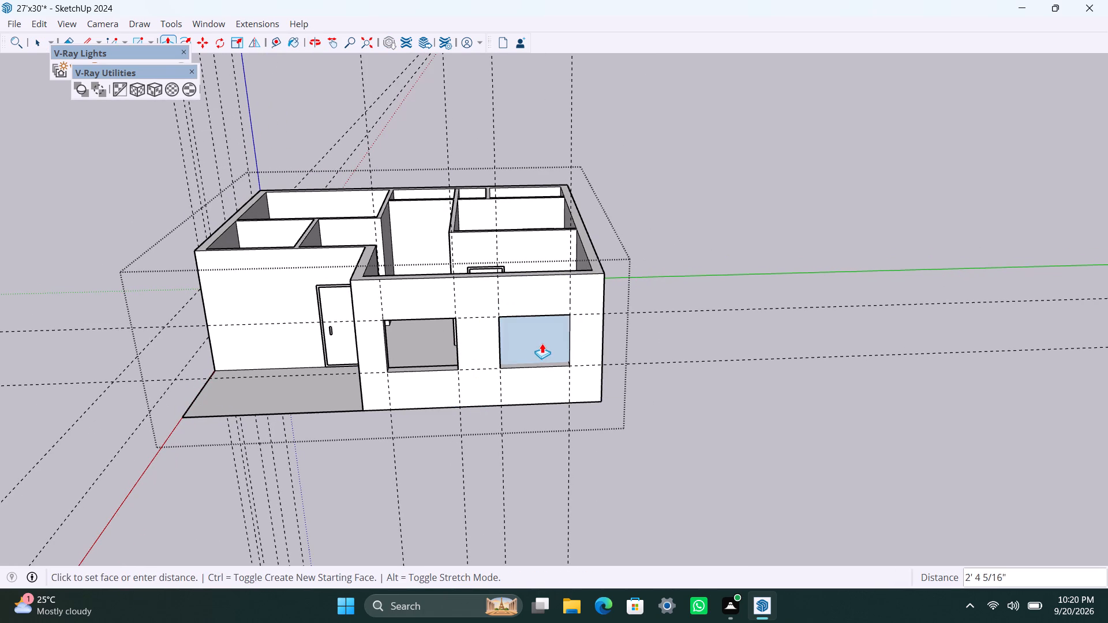
pyautogui.click(528, 332)
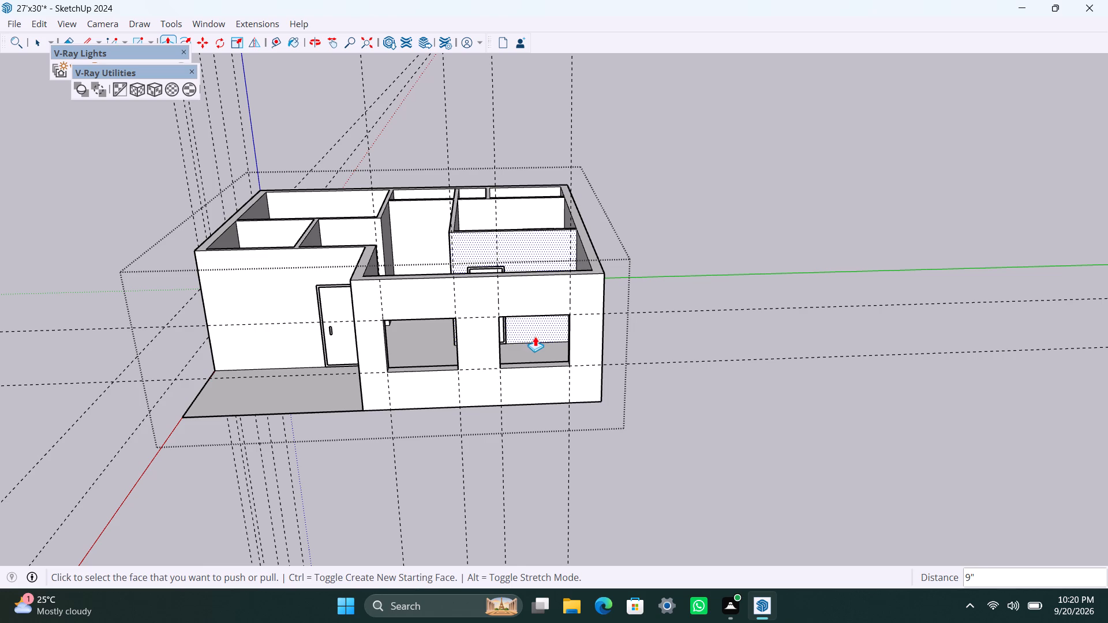
# On the blank 27' side wall, place a vertical guide 3' from the corner nearest the two new windows and another 5' further along.
pyautogui.scroll(-3, 537, 338)
pyautogui.moveTo(697, 389); pyautogui.dragTo(137, 435, button='middle')
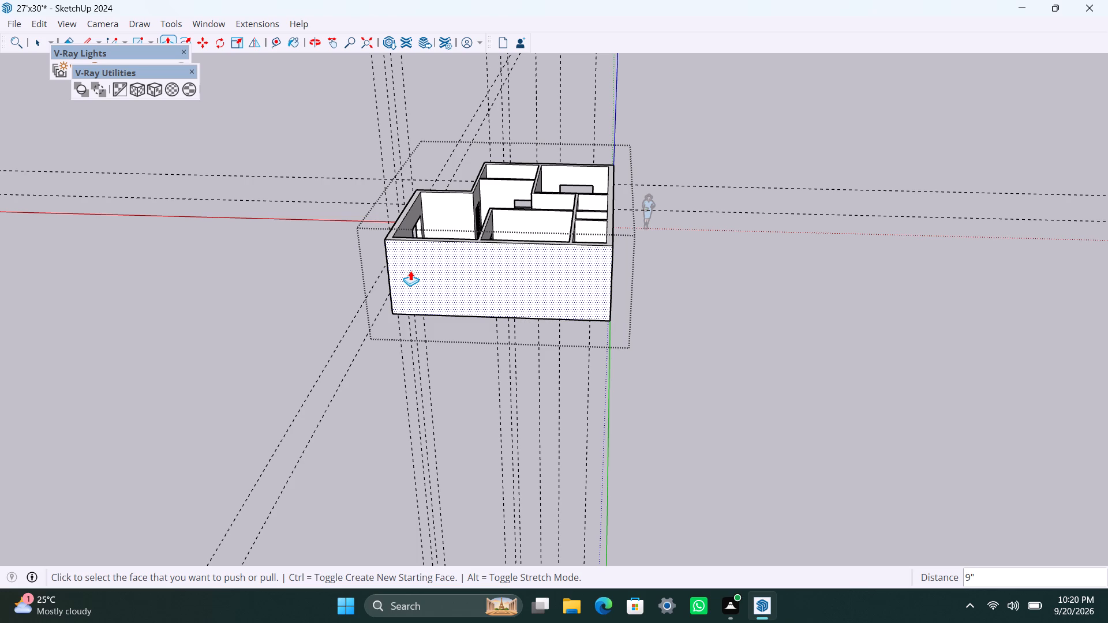
pyautogui.press('space')
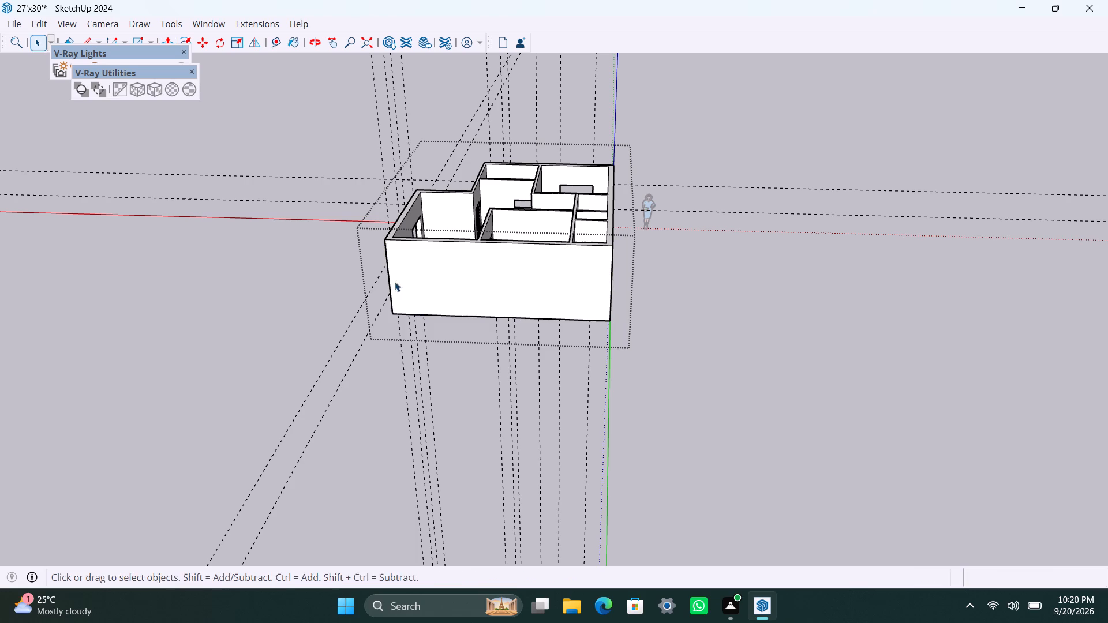
pyautogui.press('t')
pyautogui.click(386, 262)
pyautogui.press('space')
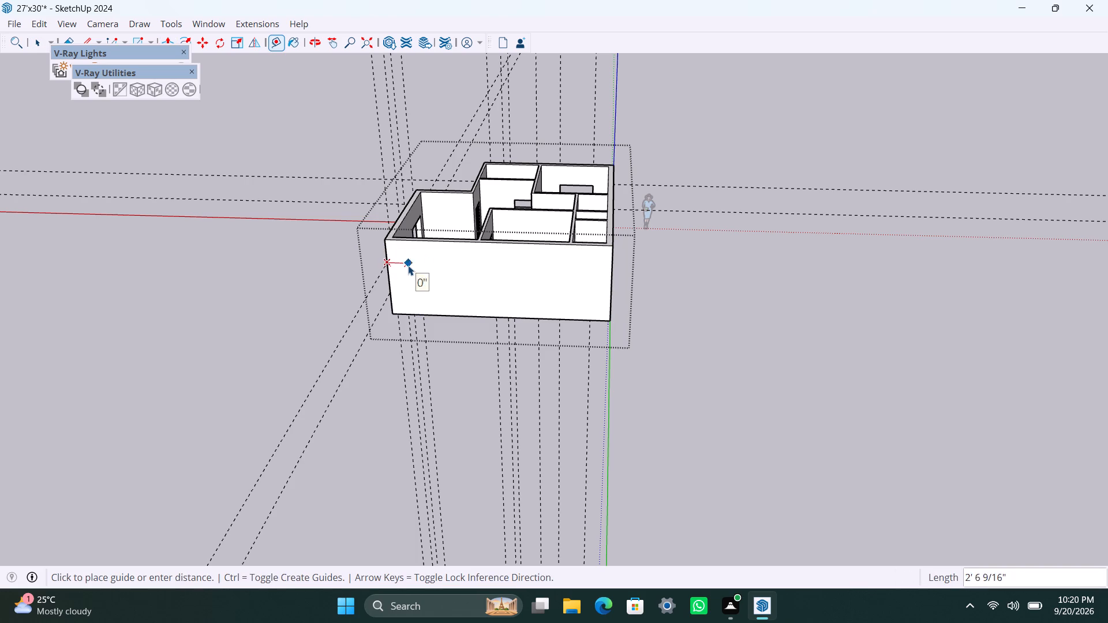
pyautogui.press('t')
pyautogui.scroll(3, 399, 268)
pyautogui.moveTo(395, 283); pyautogui.dragTo(401, 249, button='middle')
pyautogui.scroll(1, 401, 249)
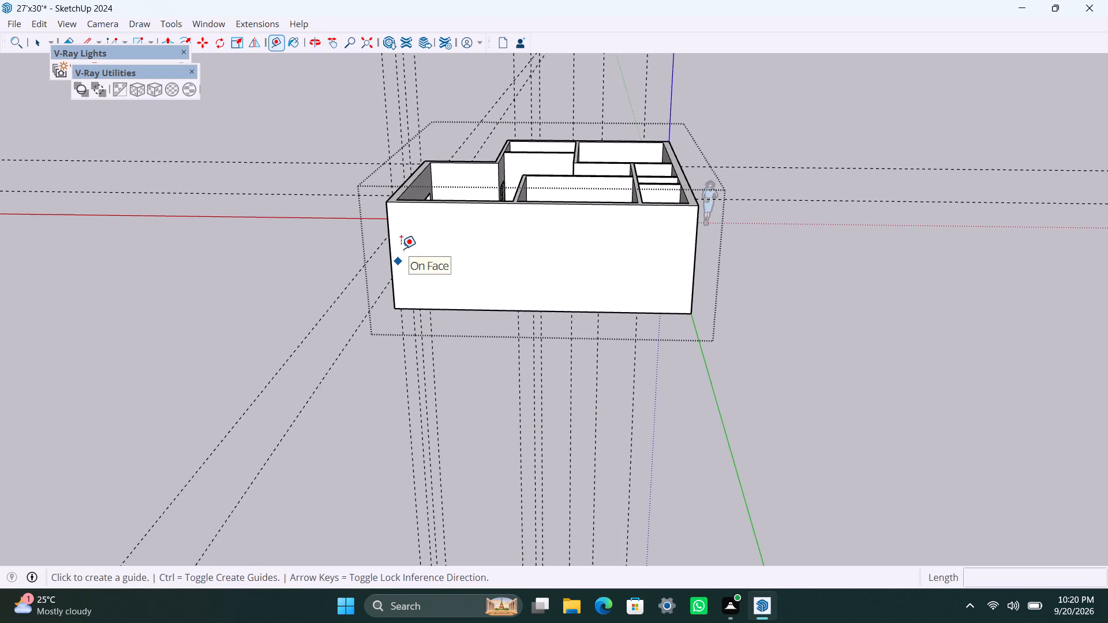
pyautogui.scroll(1, 401, 249)
pyautogui.press('t')
pyautogui.click(391, 253)
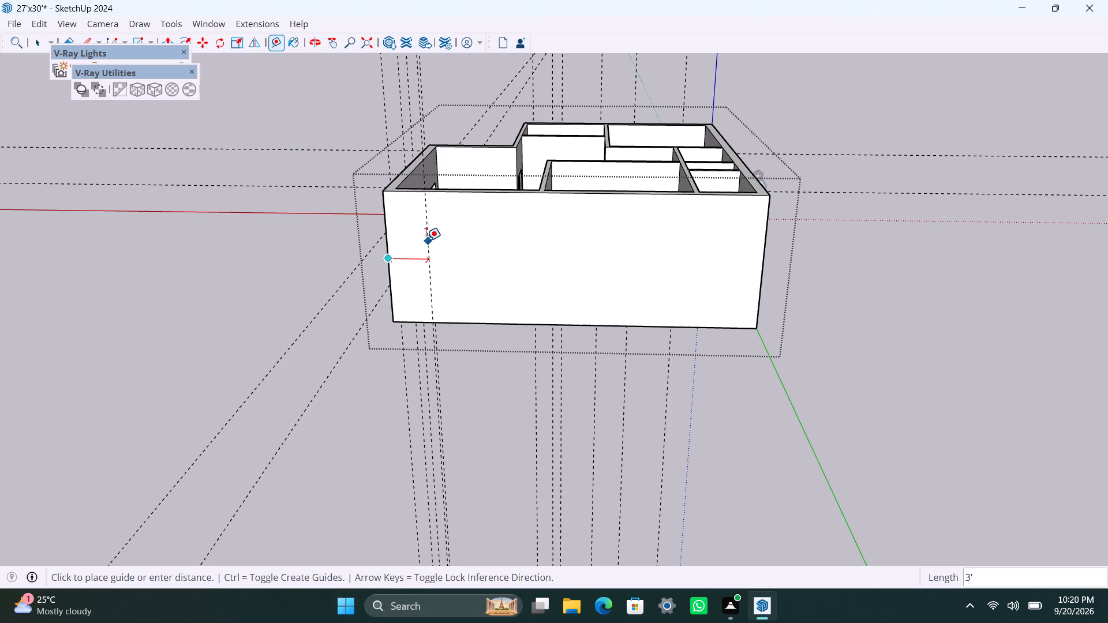
pyautogui.click(425, 237)
pyautogui.click(424, 237)
pyautogui.write("5'")
pyautogui.press('Return')
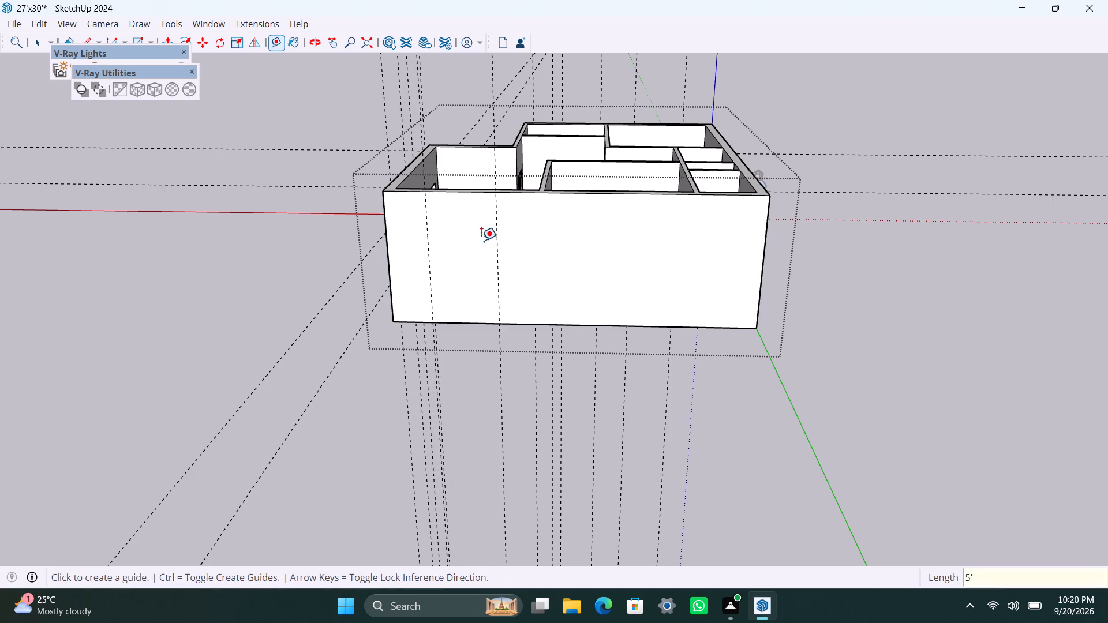
# Place a horizontal guide 3' below the 27' wall's top edge and another 4' below that guide.
pyautogui.click(484, 196)
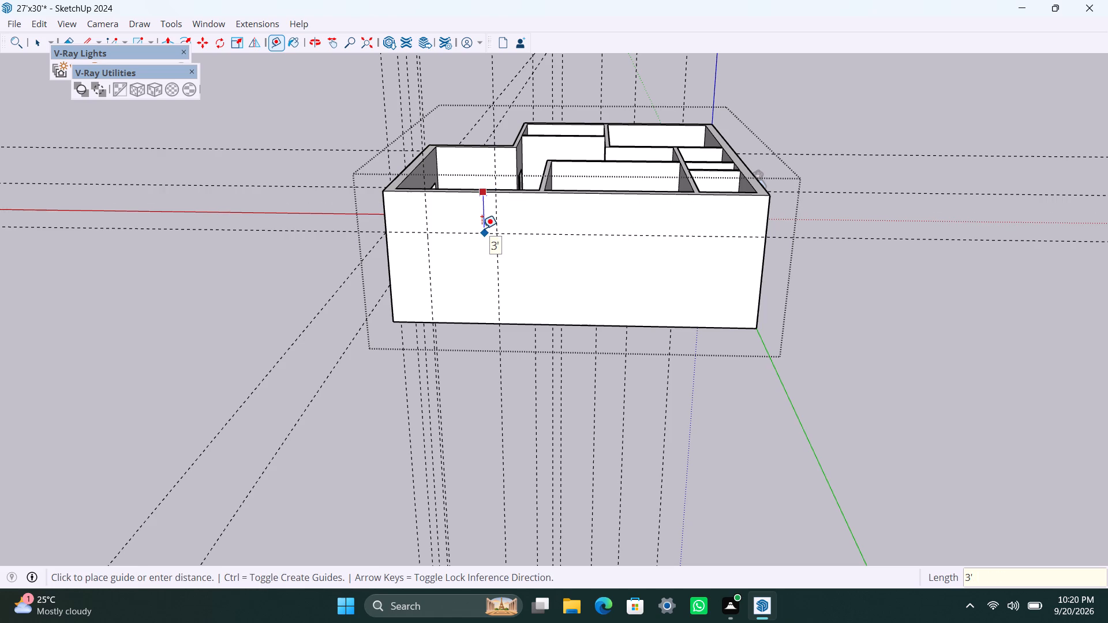
pyautogui.write("3'")
pyautogui.press('Return')
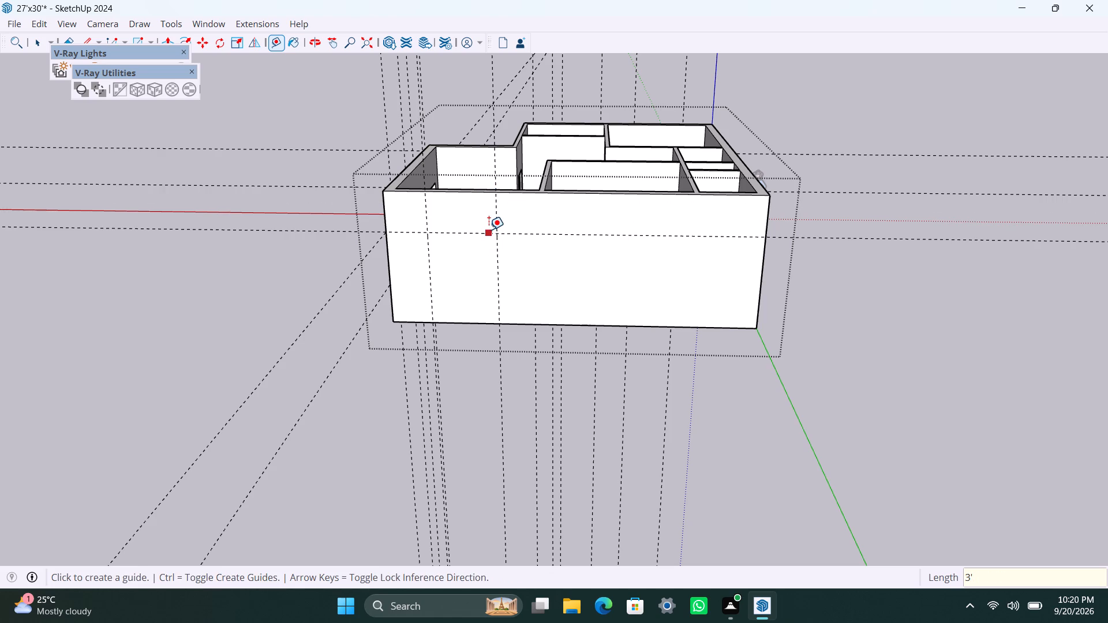
pyautogui.click(489, 230)
pyautogui.write("4'")
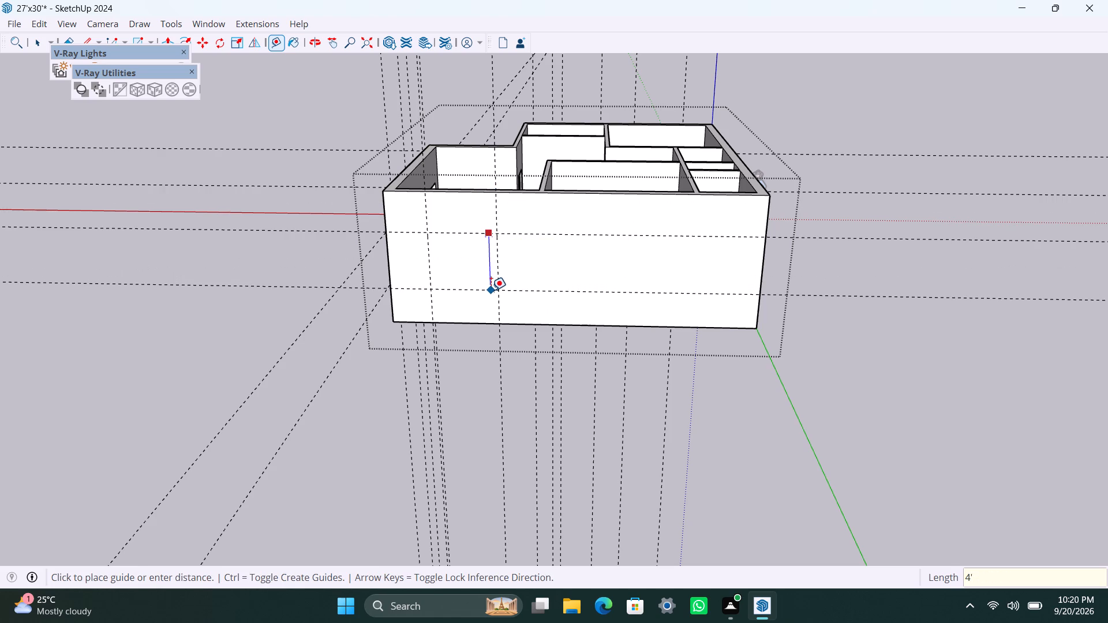
pyautogui.press('Return')
pyautogui.press('space')
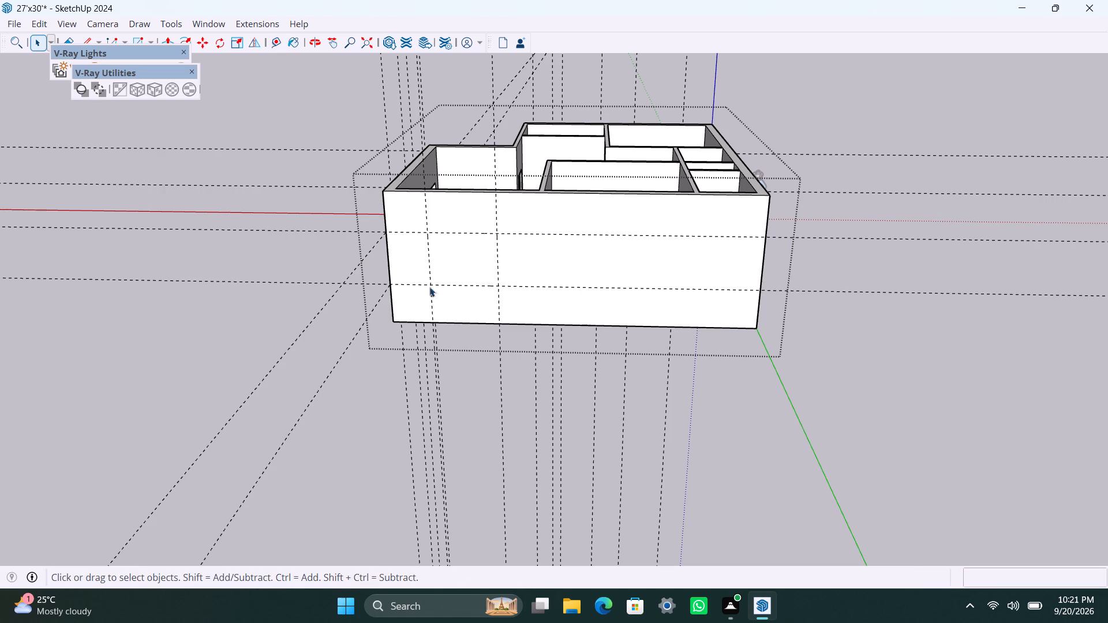
# Place a vertical guide about 6' beyond the second vertical guide on the 27' wall and another 5' further along.
pyautogui.scroll(2, 430, 252)
pyautogui.press('t')
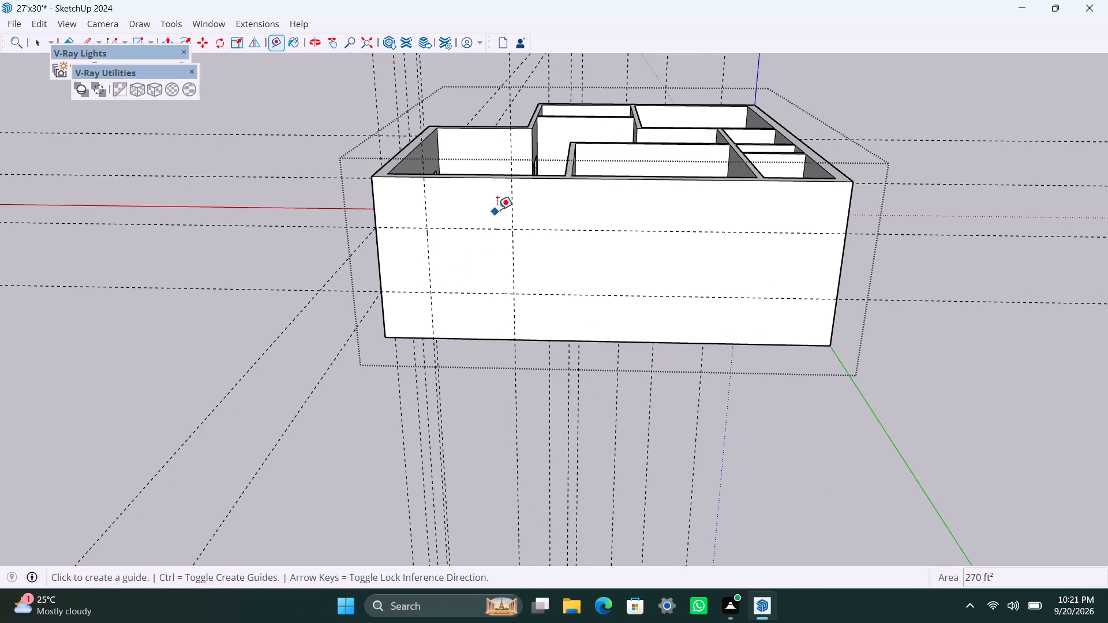
pyautogui.click(510, 200)
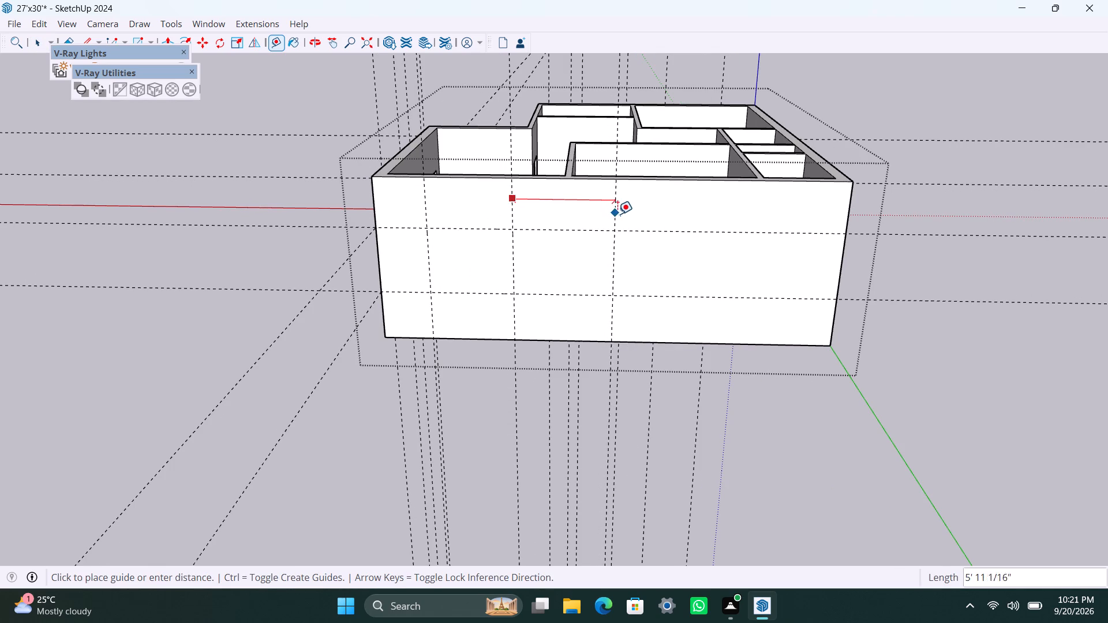
pyautogui.click(621, 212)
pyautogui.click(621, 209)
pyautogui.write("5'")
pyautogui.press('Return')
pyautogui.press('space')
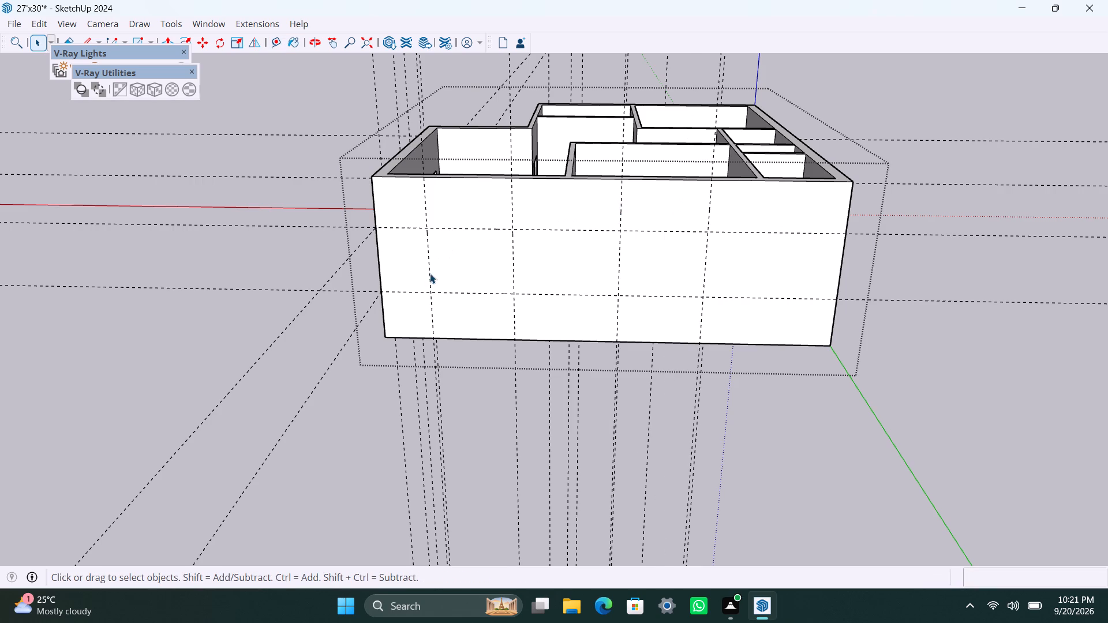
# Draw a 5' by 4' window rectangle between the first pair of guides on the 27' wall and push it 9" through.
pyautogui.press('r')
pyautogui.scroll(2, 426, 235)
pyautogui.click(427, 230)
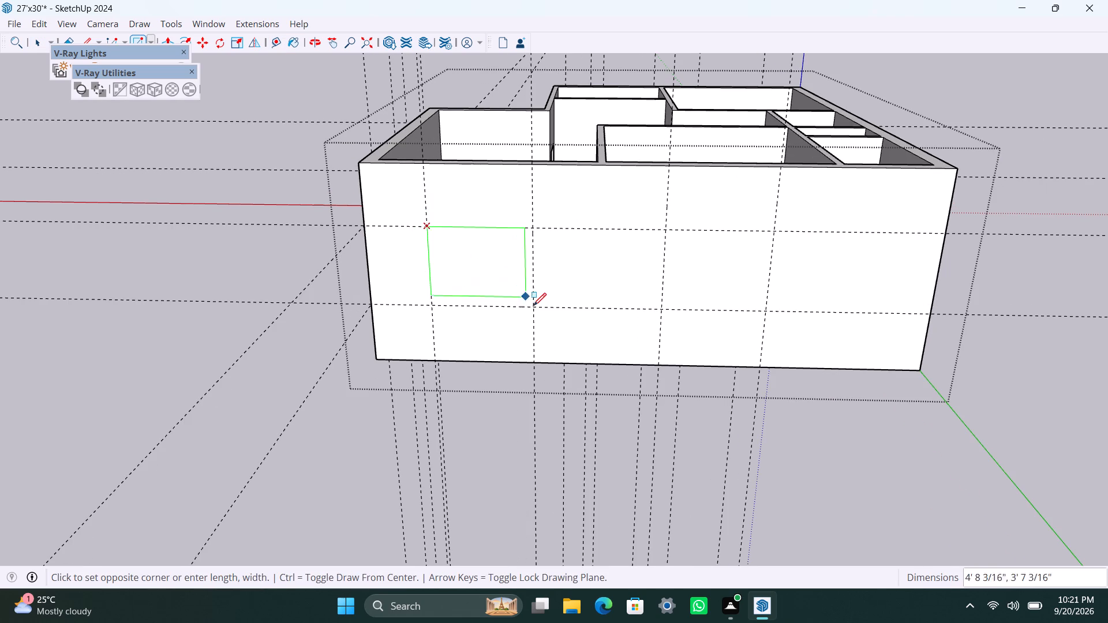
pyautogui.click(534, 306)
pyautogui.press('space')
pyautogui.click(511, 287)
pyautogui.press('p')
pyautogui.click(510, 286)
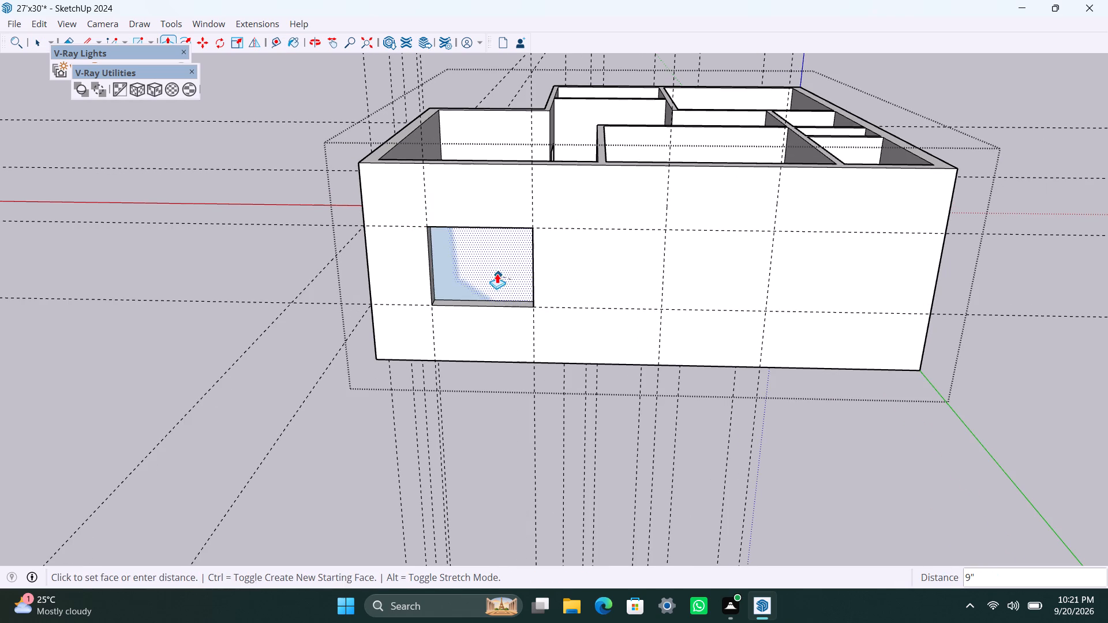
pyautogui.click(489, 267)
pyautogui.press('space')
# Draw a second 5' by 4' window rectangle between the other pair of vertical guides and push it through the 27' wall.
pyautogui.press('r')
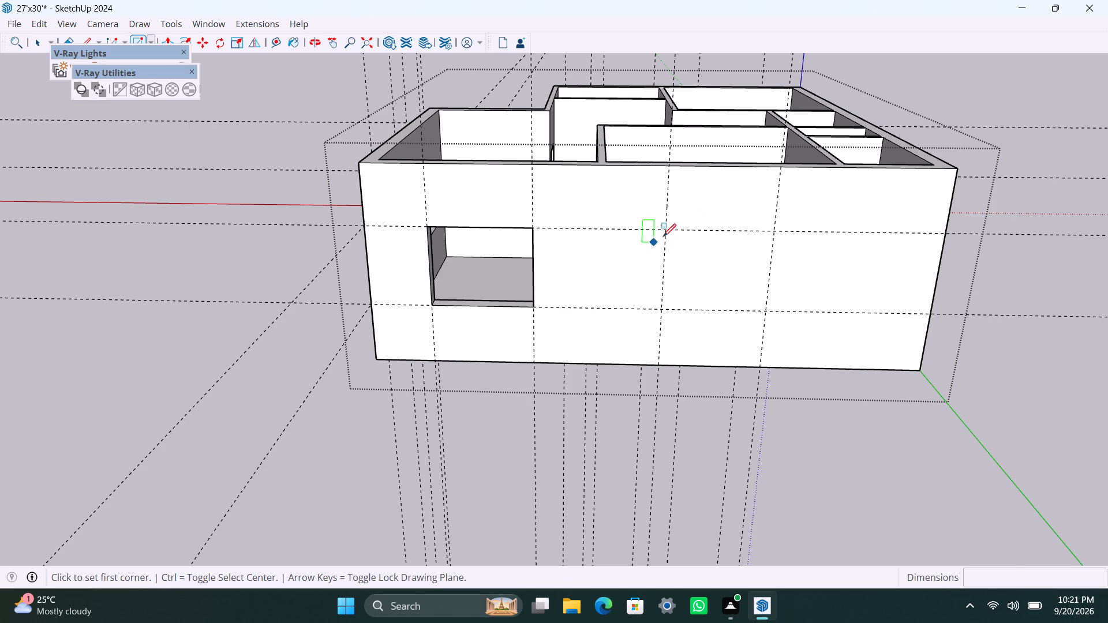
pyautogui.click(666, 231)
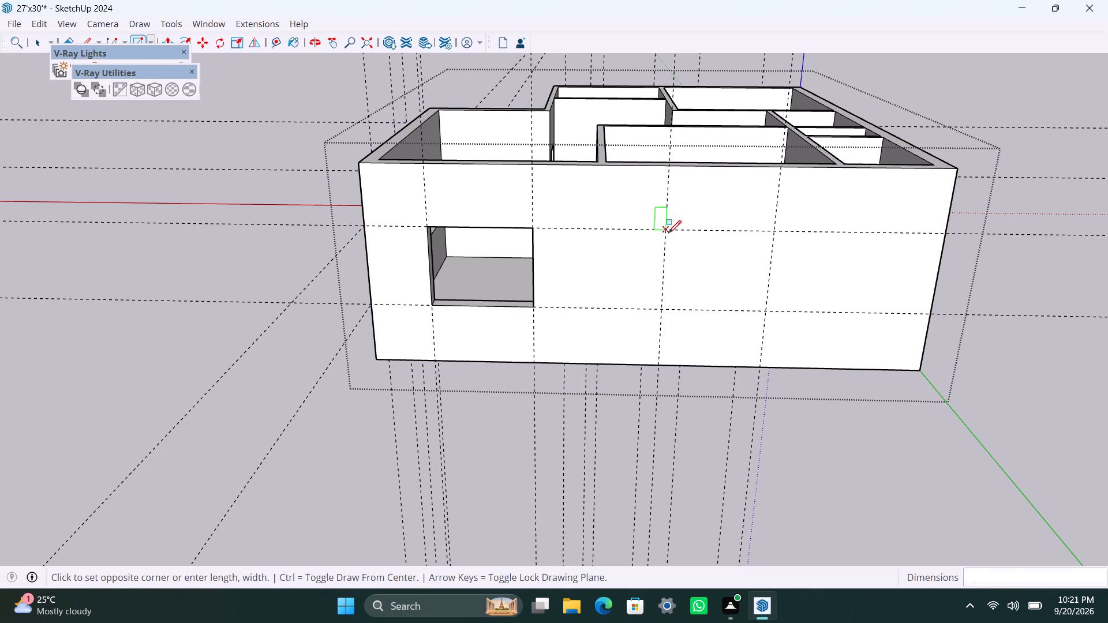
pyautogui.click(764, 310)
pyautogui.press('space')
pyautogui.click(749, 292)
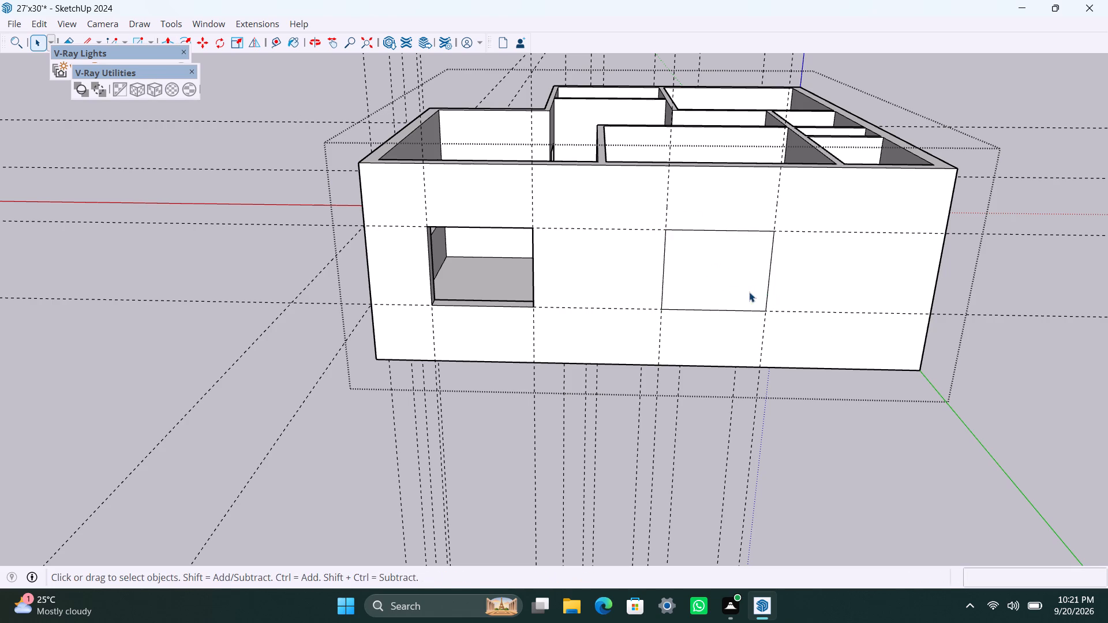
pyautogui.press('p')
pyautogui.click(749, 291)
pyautogui.click(683, 262)
pyautogui.press('space')
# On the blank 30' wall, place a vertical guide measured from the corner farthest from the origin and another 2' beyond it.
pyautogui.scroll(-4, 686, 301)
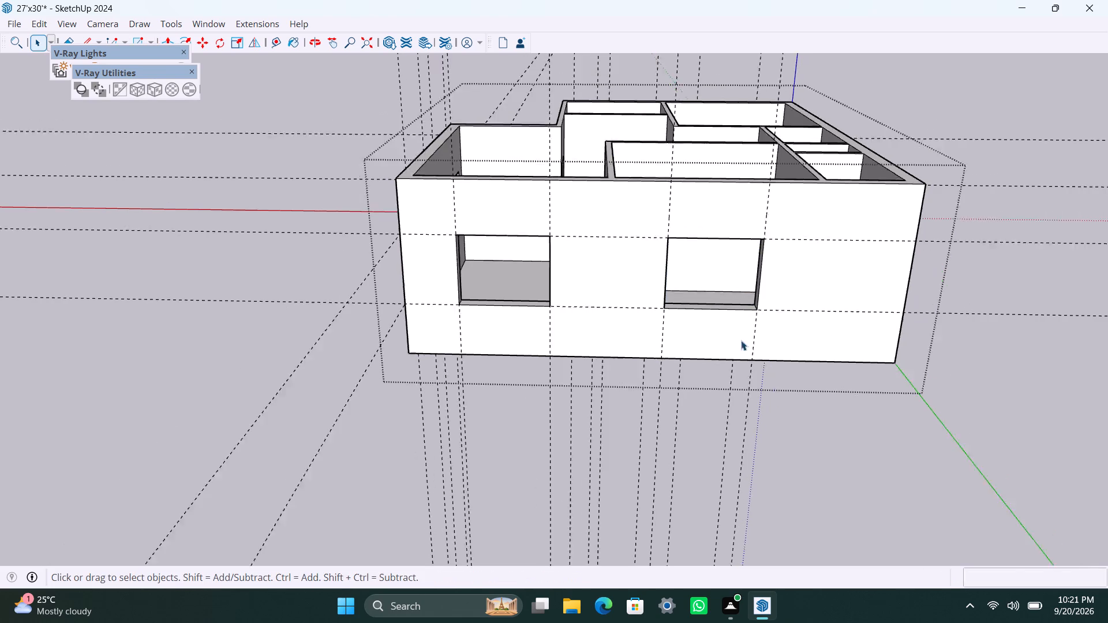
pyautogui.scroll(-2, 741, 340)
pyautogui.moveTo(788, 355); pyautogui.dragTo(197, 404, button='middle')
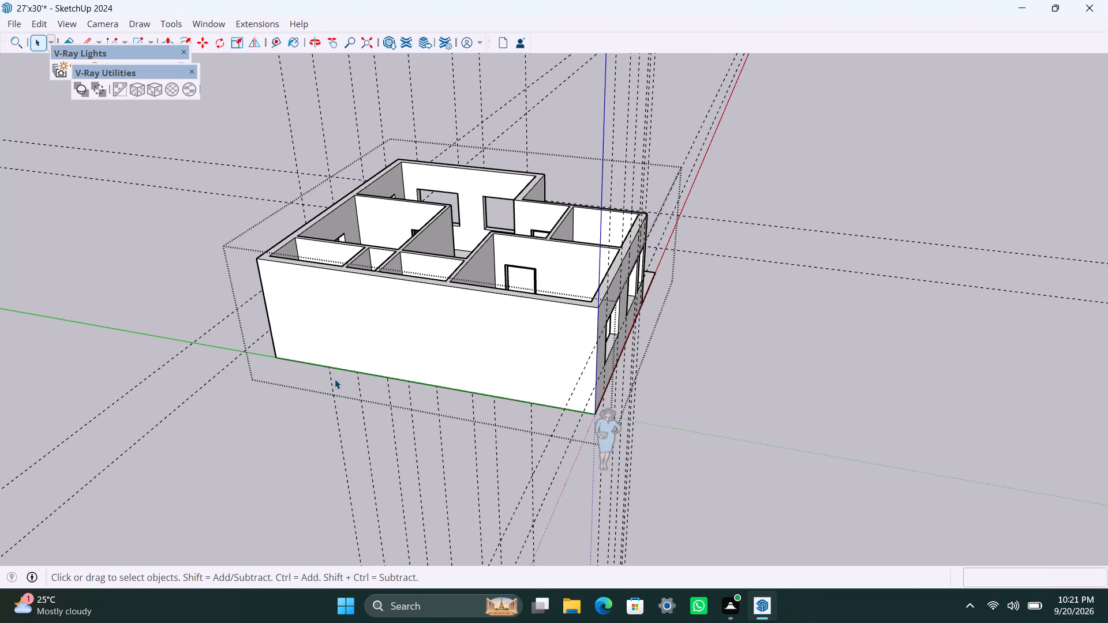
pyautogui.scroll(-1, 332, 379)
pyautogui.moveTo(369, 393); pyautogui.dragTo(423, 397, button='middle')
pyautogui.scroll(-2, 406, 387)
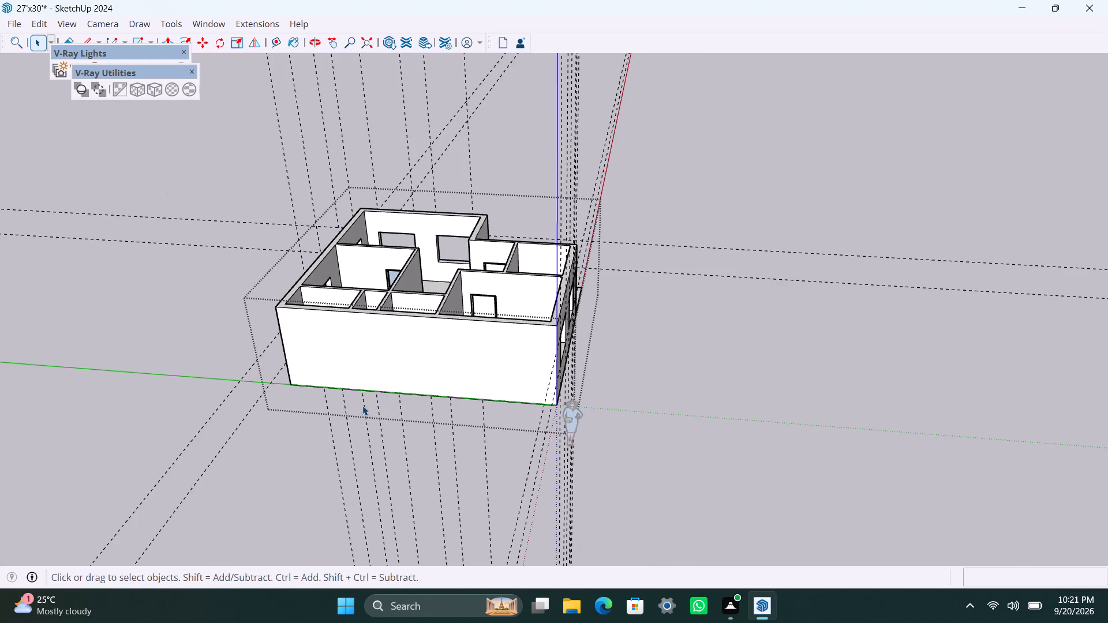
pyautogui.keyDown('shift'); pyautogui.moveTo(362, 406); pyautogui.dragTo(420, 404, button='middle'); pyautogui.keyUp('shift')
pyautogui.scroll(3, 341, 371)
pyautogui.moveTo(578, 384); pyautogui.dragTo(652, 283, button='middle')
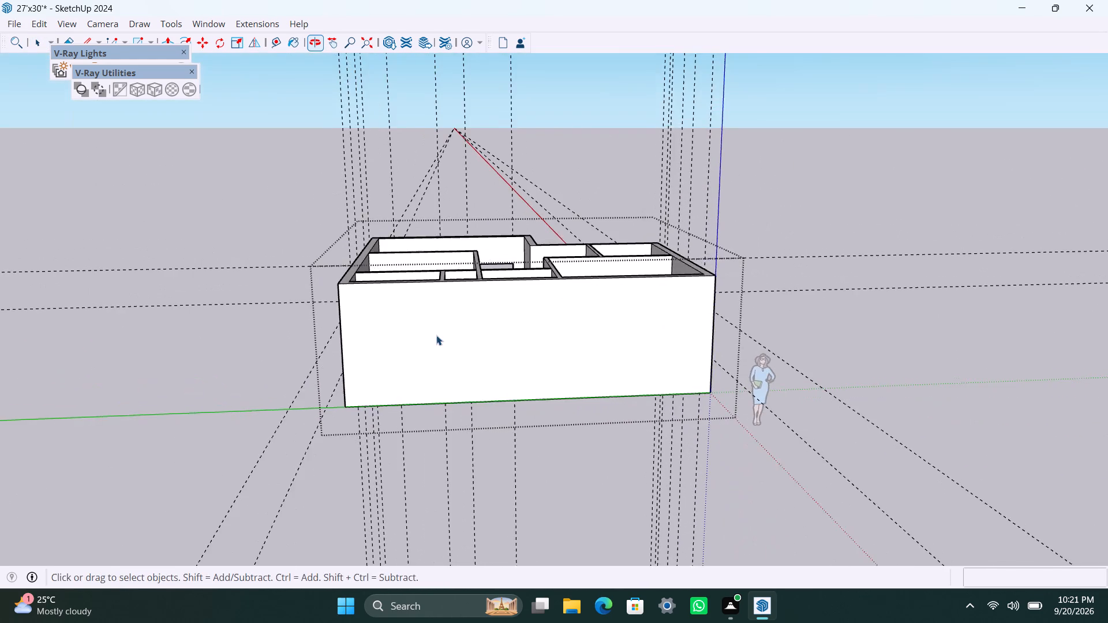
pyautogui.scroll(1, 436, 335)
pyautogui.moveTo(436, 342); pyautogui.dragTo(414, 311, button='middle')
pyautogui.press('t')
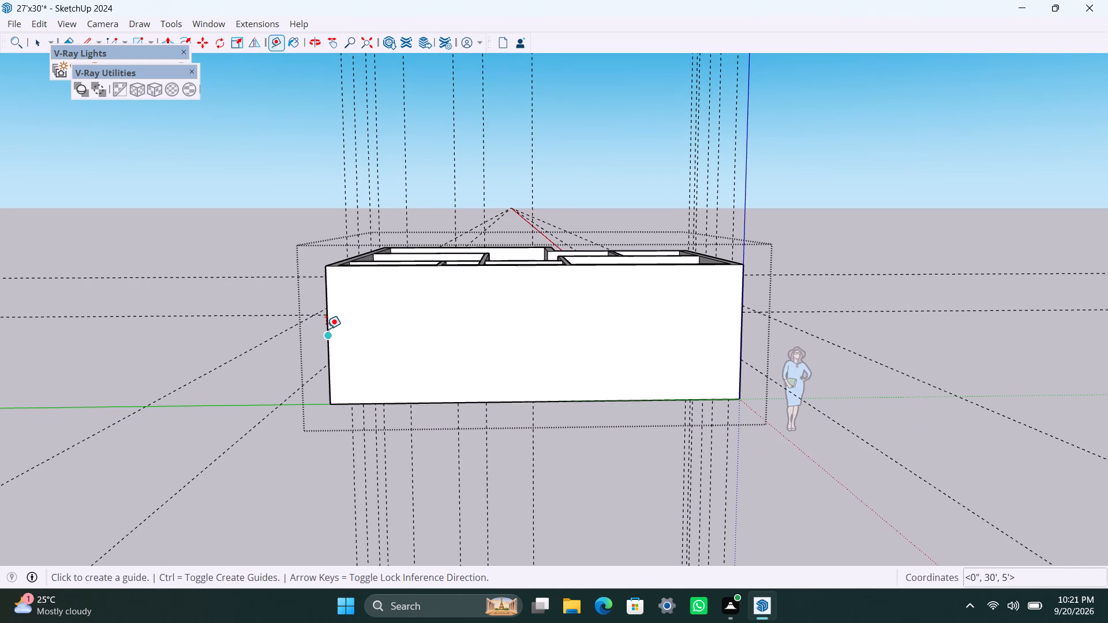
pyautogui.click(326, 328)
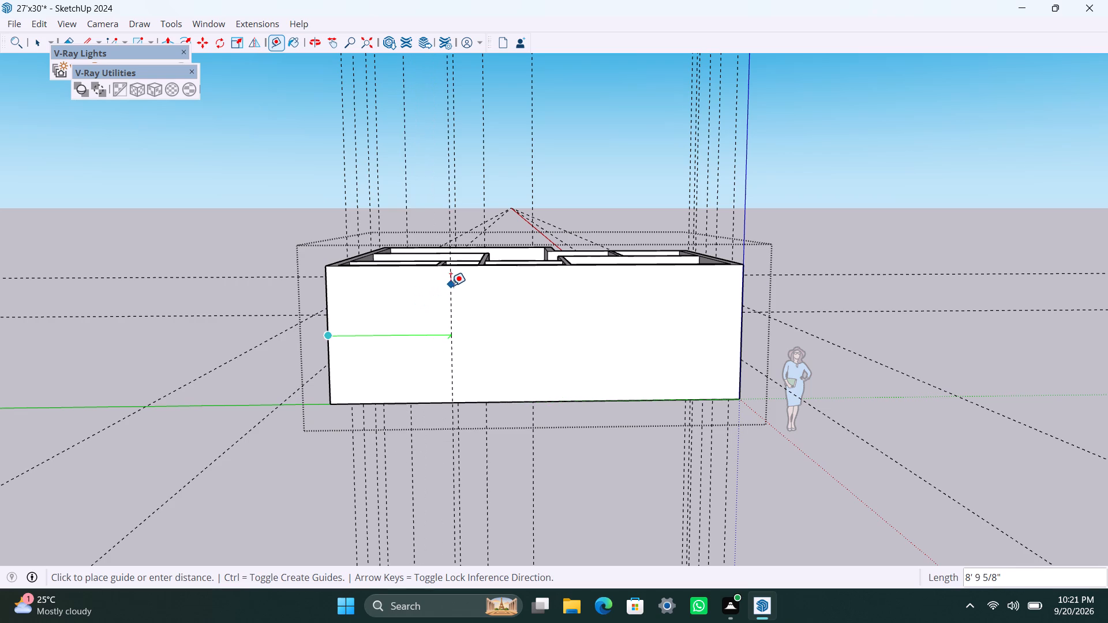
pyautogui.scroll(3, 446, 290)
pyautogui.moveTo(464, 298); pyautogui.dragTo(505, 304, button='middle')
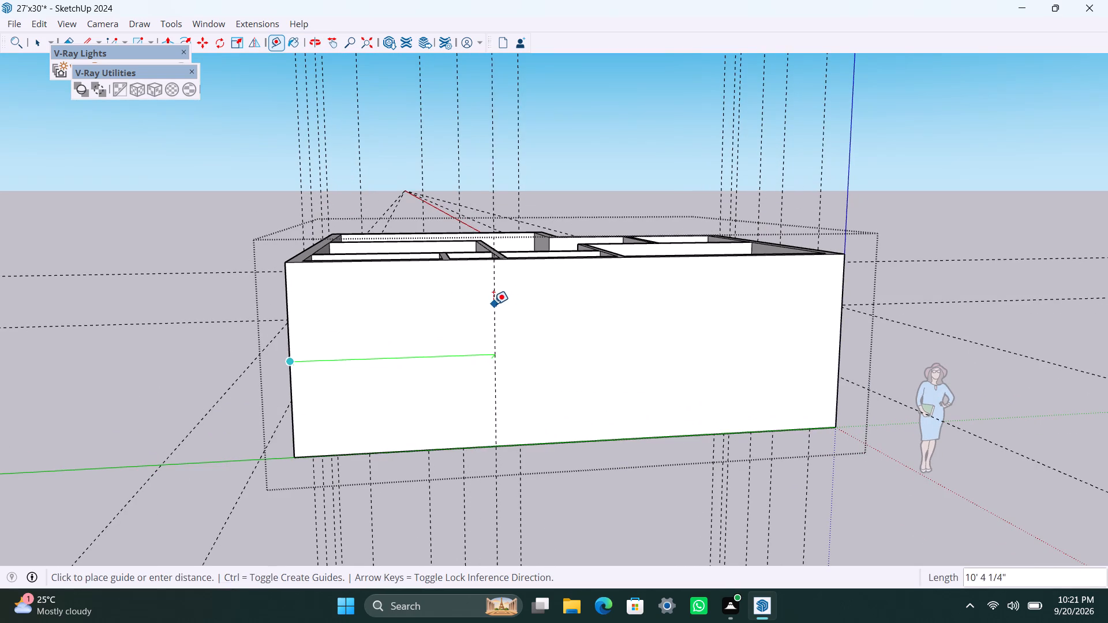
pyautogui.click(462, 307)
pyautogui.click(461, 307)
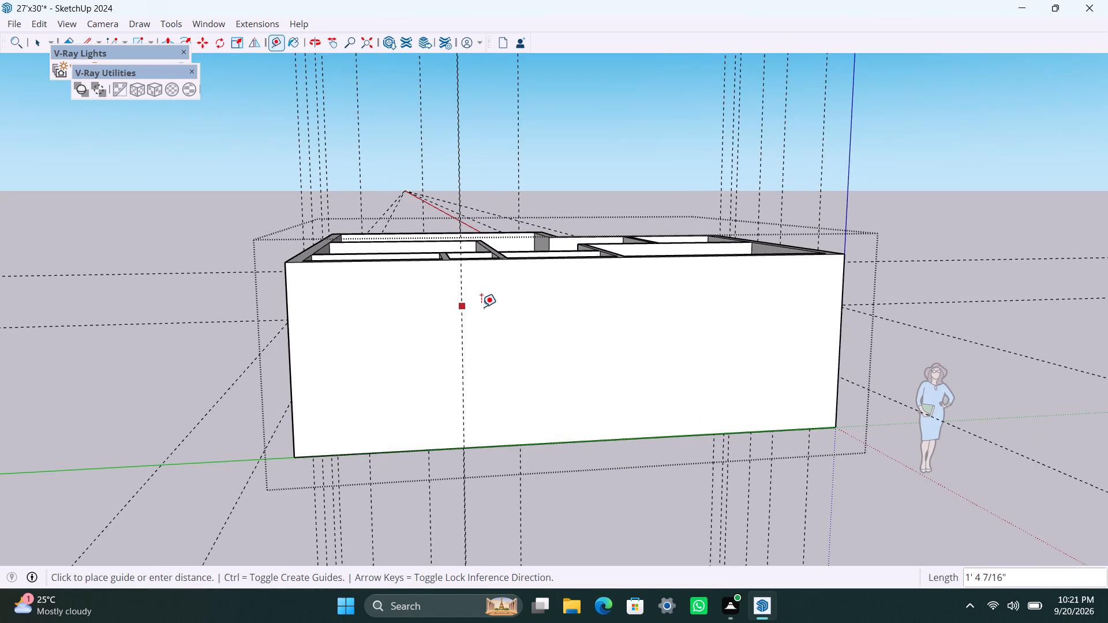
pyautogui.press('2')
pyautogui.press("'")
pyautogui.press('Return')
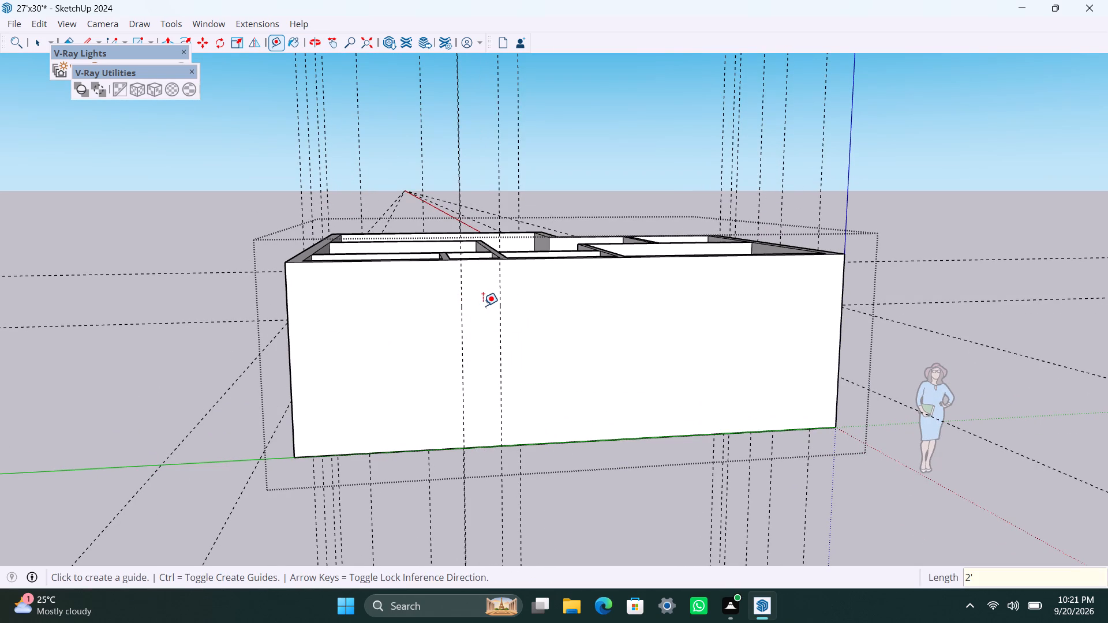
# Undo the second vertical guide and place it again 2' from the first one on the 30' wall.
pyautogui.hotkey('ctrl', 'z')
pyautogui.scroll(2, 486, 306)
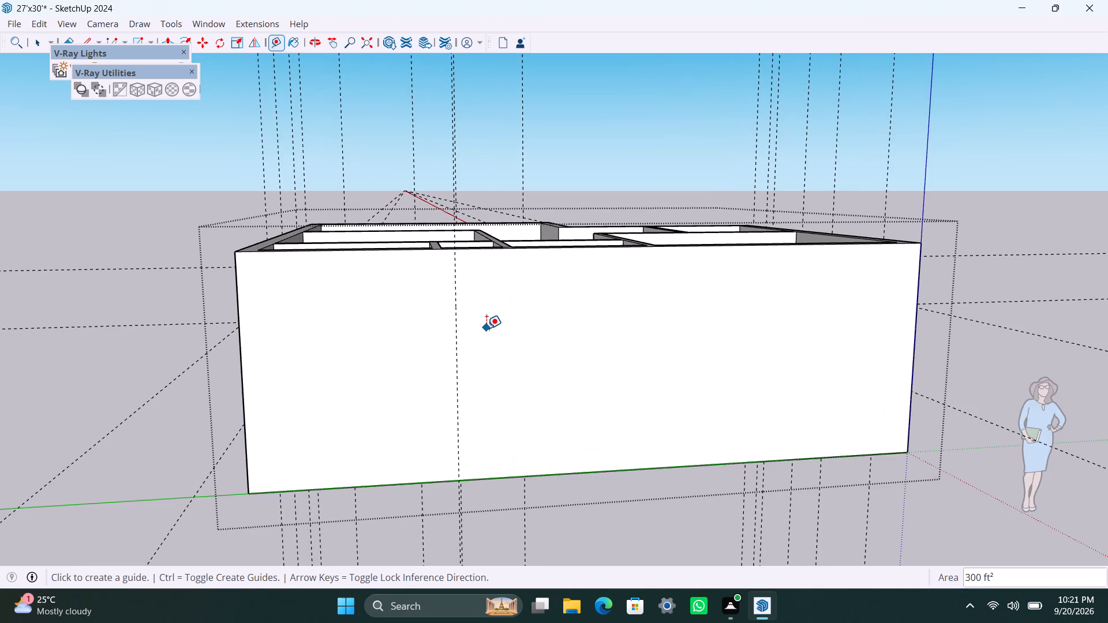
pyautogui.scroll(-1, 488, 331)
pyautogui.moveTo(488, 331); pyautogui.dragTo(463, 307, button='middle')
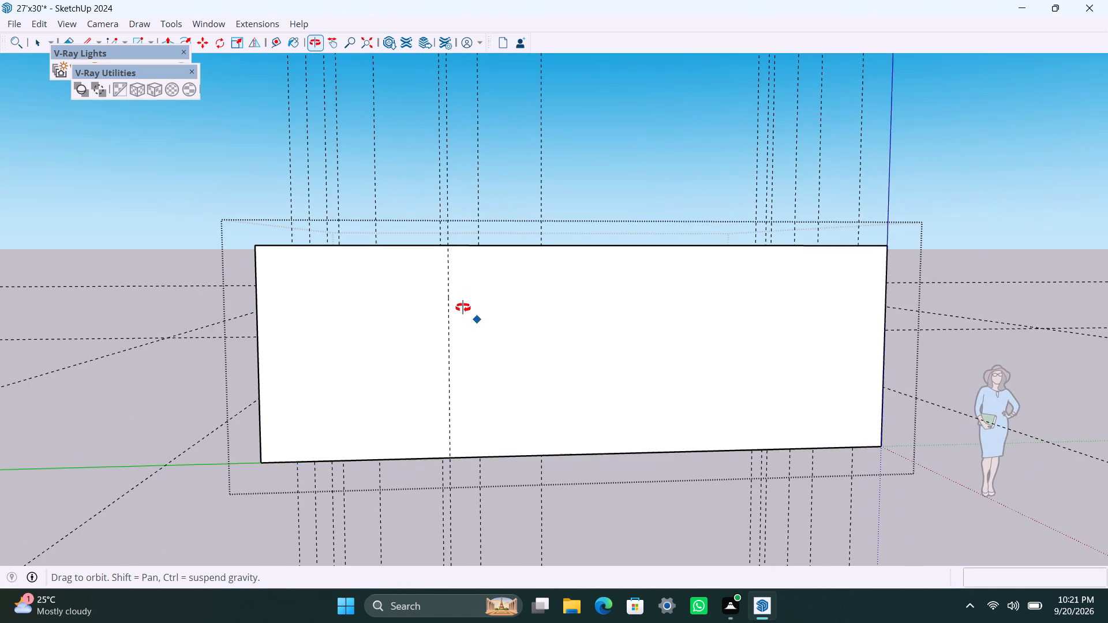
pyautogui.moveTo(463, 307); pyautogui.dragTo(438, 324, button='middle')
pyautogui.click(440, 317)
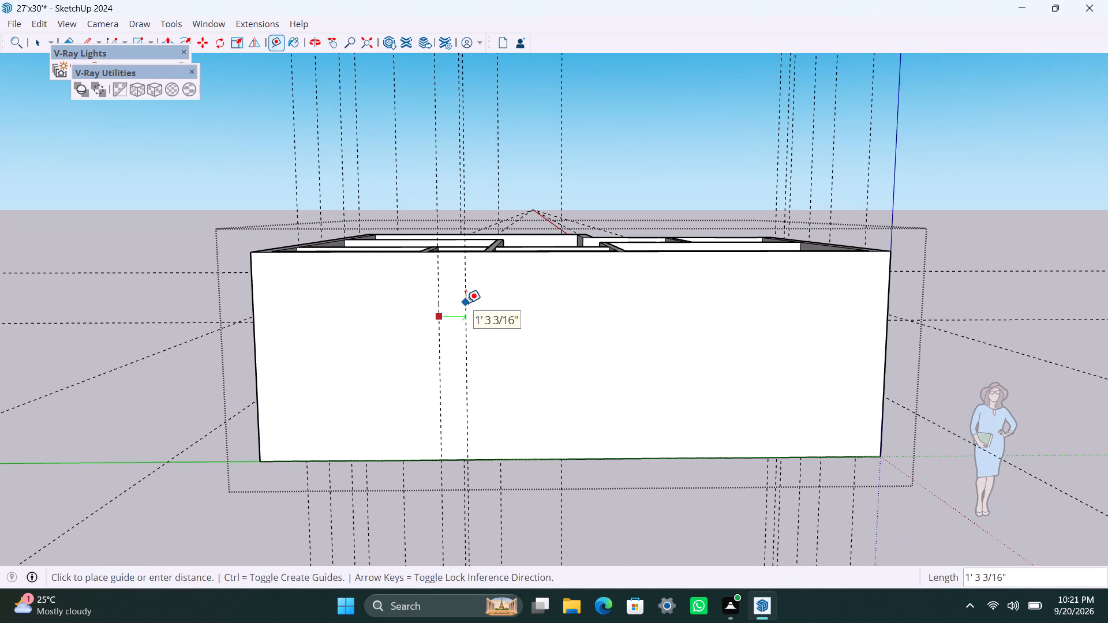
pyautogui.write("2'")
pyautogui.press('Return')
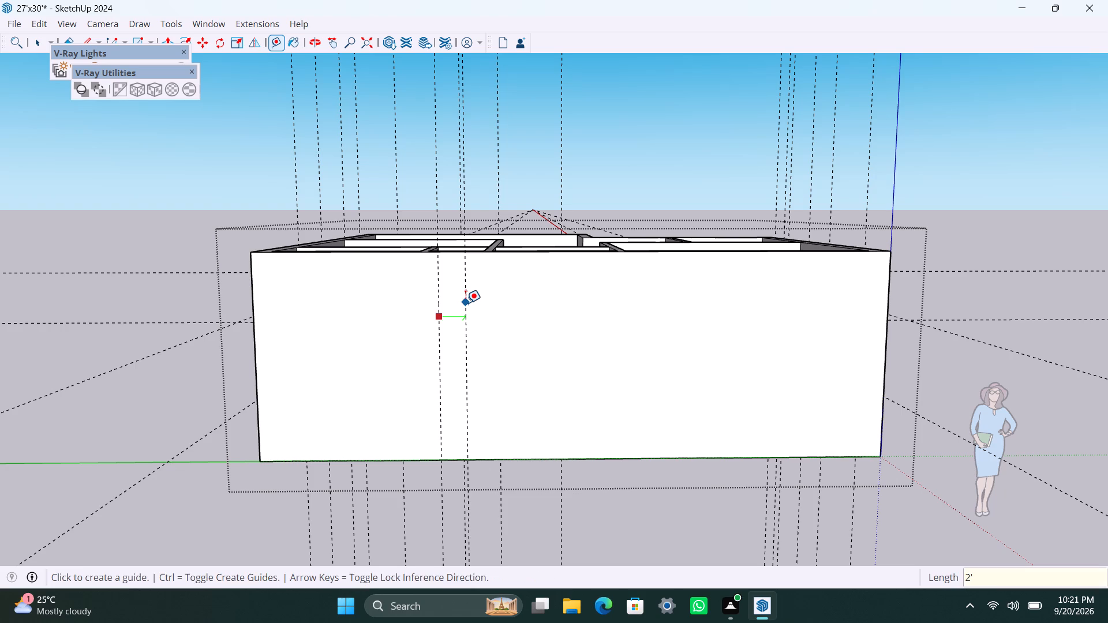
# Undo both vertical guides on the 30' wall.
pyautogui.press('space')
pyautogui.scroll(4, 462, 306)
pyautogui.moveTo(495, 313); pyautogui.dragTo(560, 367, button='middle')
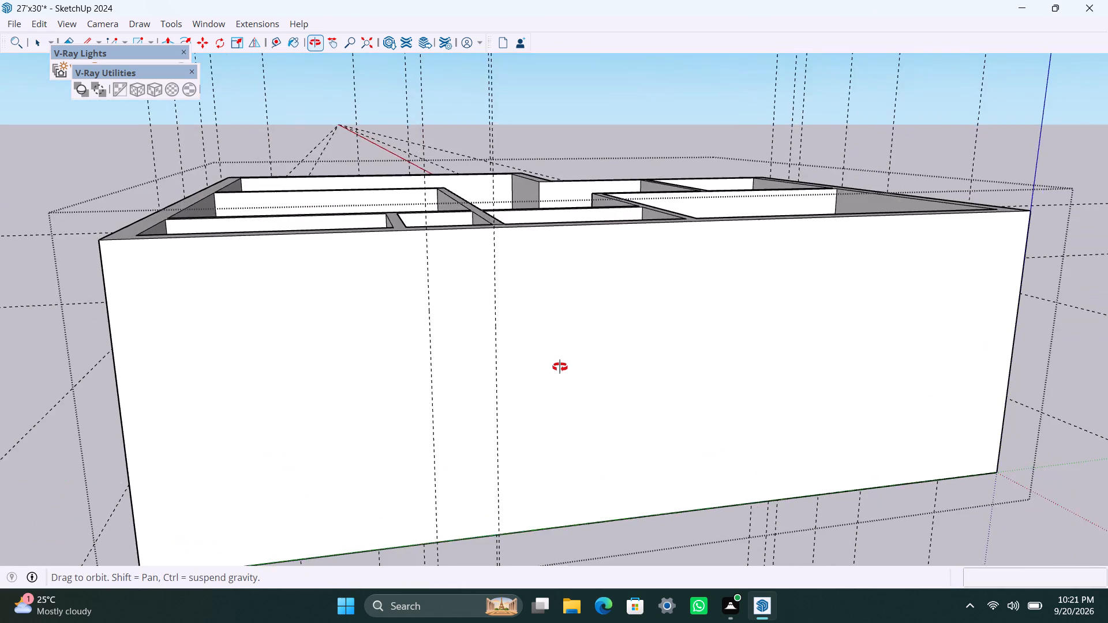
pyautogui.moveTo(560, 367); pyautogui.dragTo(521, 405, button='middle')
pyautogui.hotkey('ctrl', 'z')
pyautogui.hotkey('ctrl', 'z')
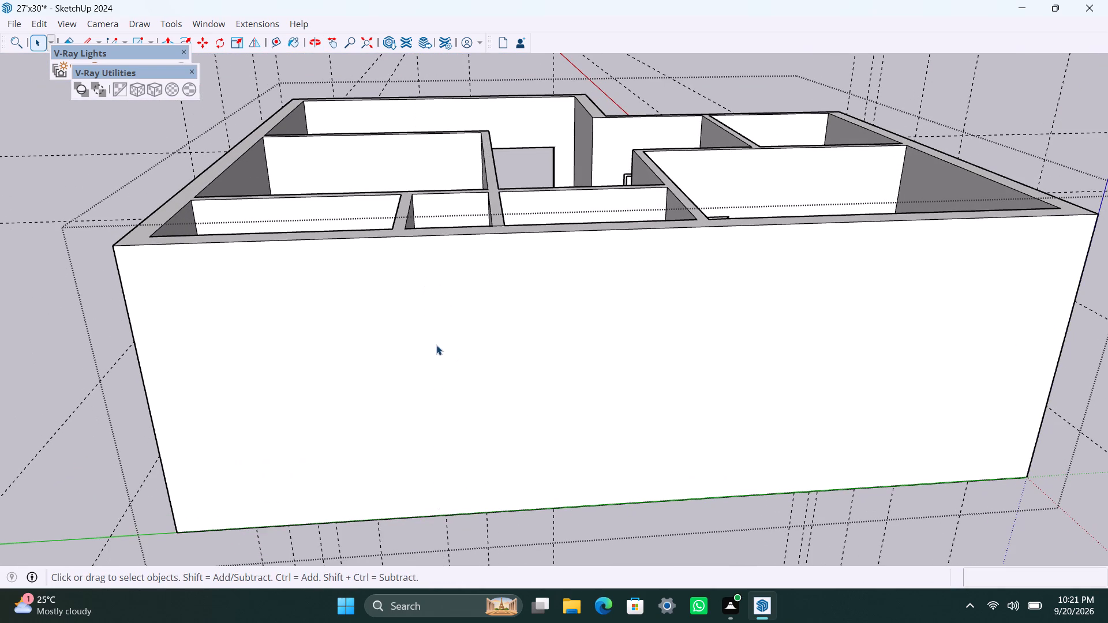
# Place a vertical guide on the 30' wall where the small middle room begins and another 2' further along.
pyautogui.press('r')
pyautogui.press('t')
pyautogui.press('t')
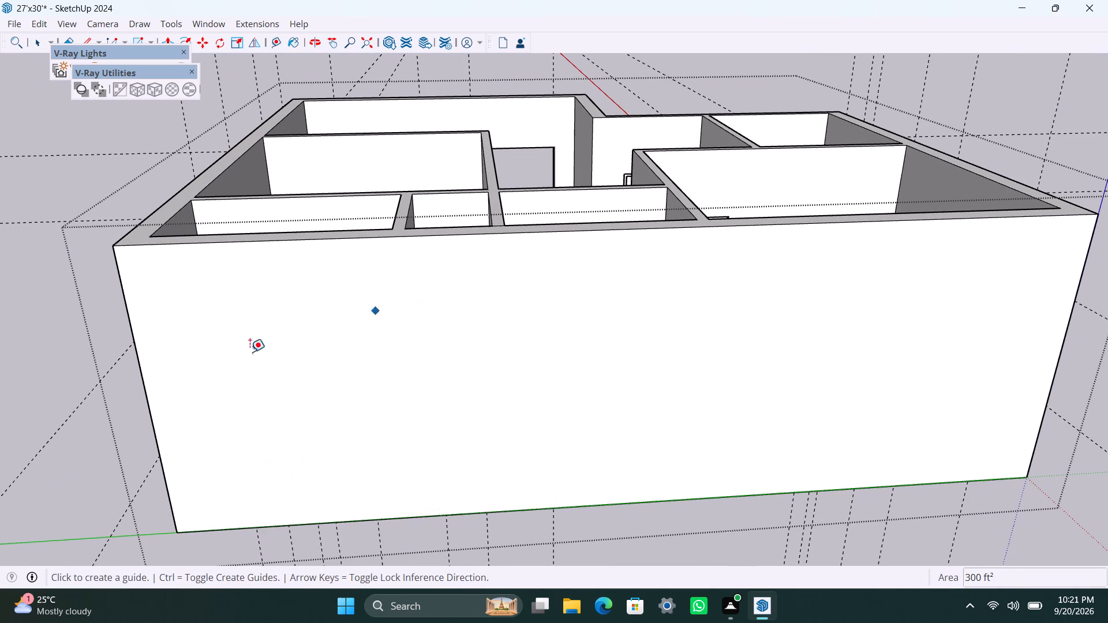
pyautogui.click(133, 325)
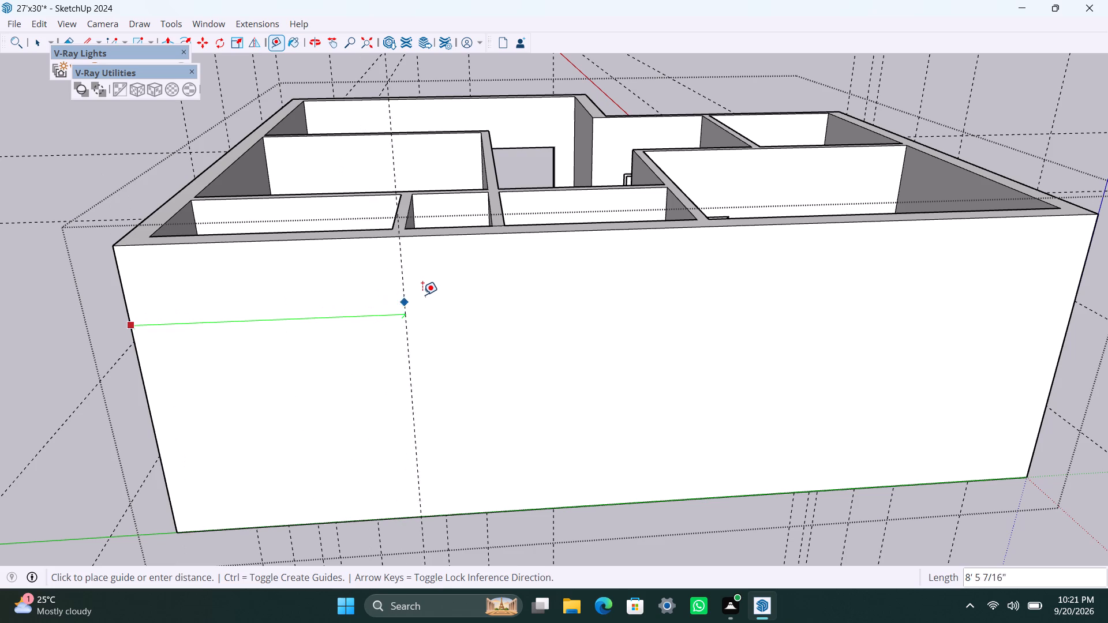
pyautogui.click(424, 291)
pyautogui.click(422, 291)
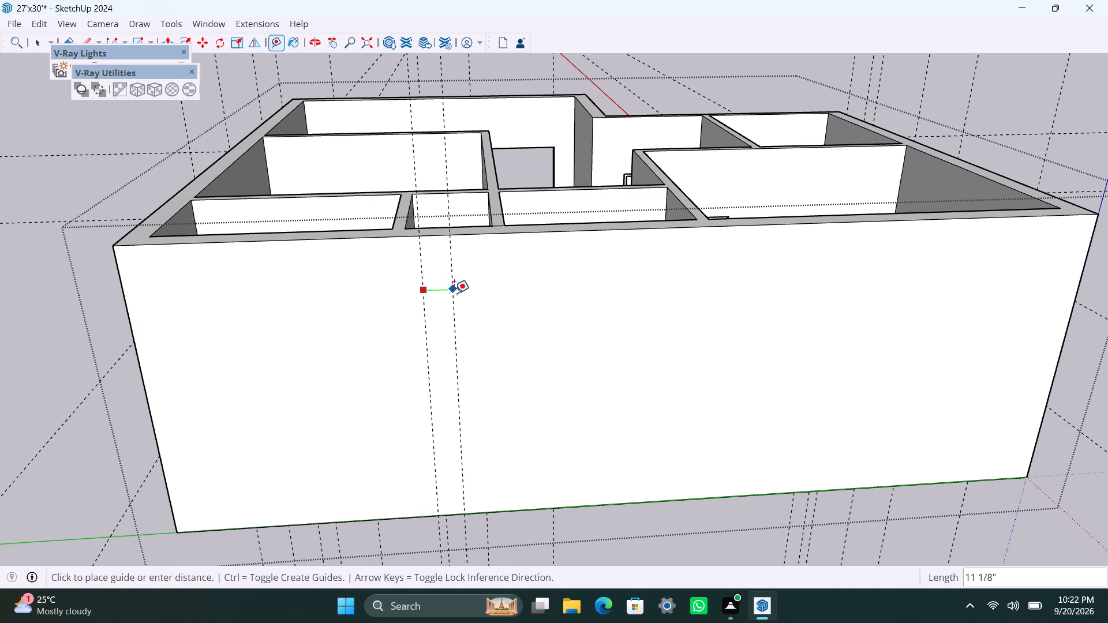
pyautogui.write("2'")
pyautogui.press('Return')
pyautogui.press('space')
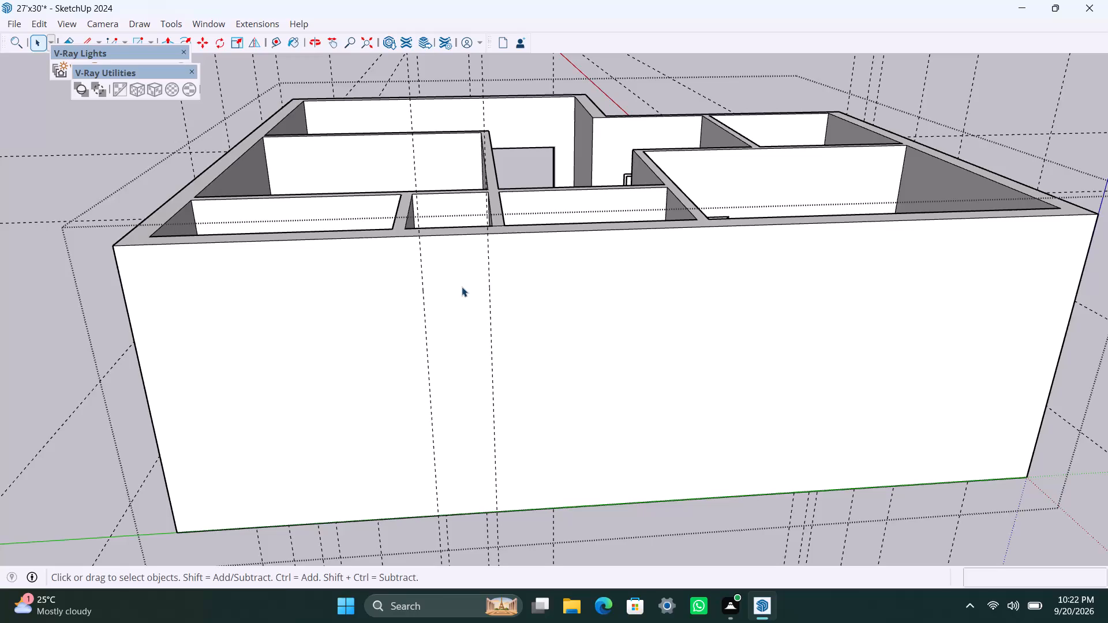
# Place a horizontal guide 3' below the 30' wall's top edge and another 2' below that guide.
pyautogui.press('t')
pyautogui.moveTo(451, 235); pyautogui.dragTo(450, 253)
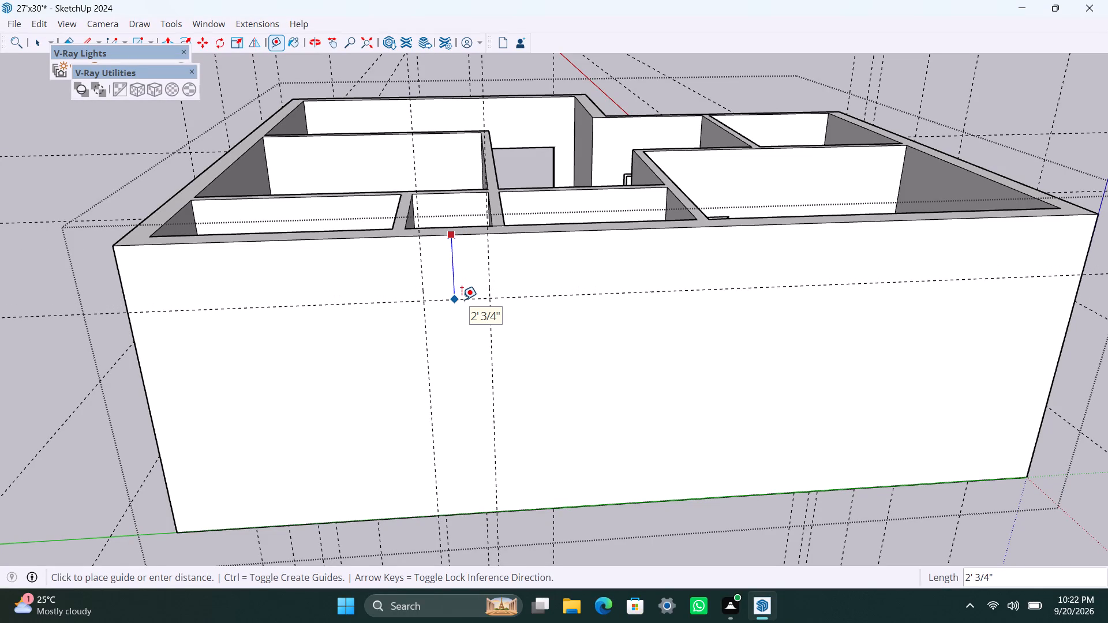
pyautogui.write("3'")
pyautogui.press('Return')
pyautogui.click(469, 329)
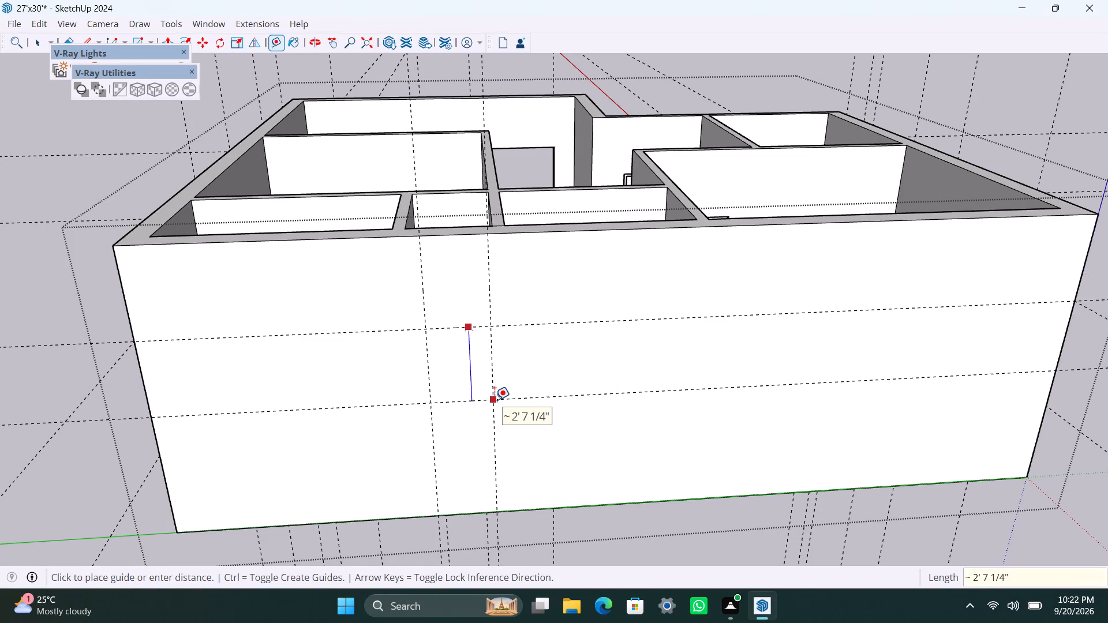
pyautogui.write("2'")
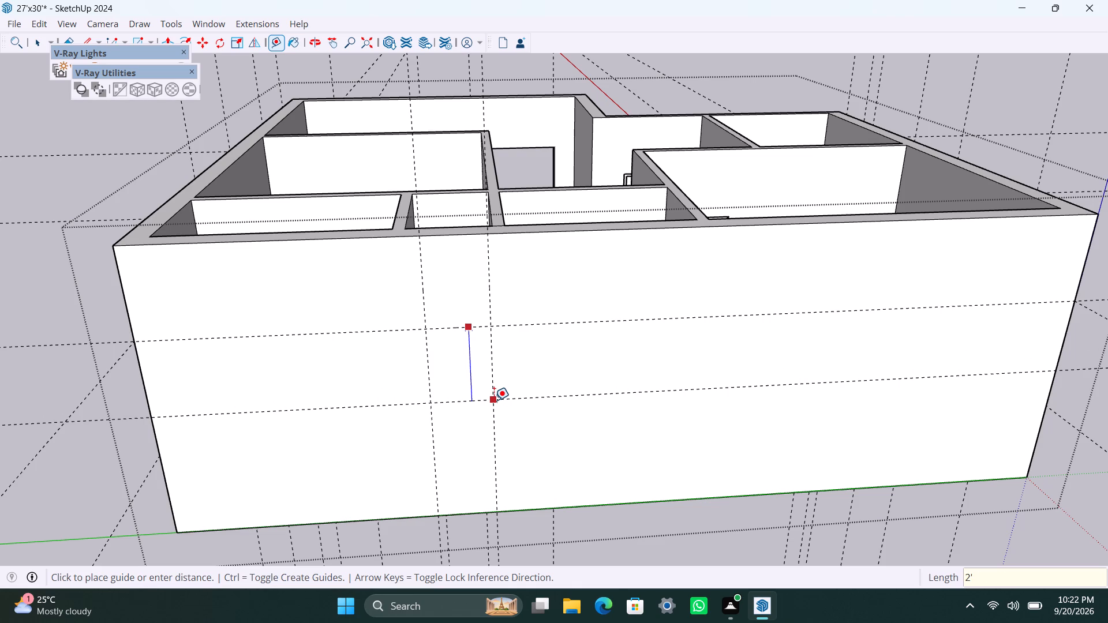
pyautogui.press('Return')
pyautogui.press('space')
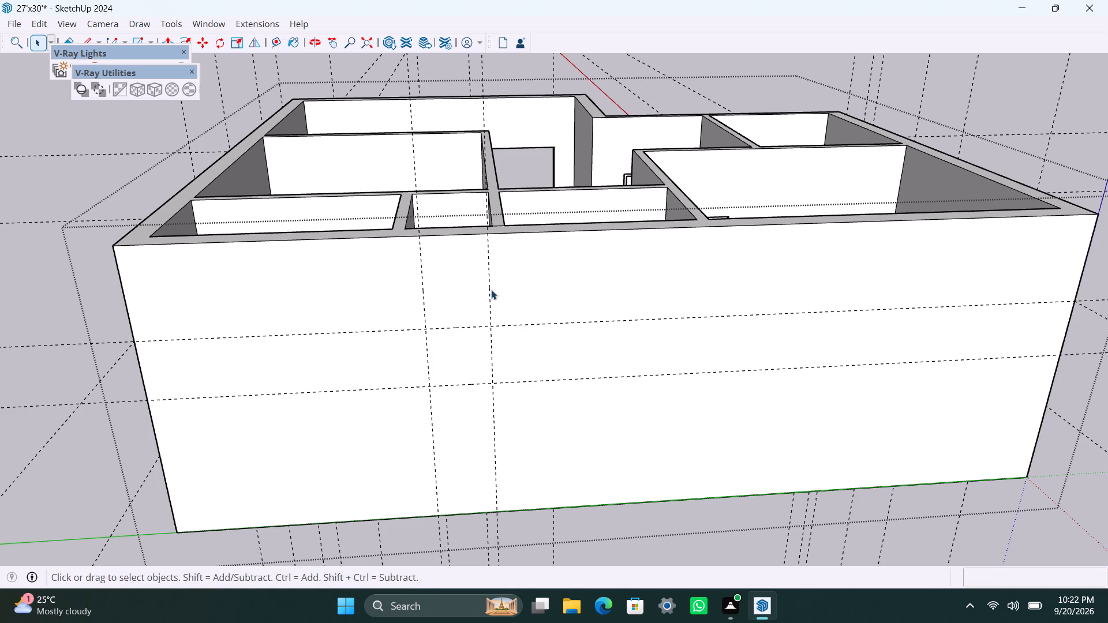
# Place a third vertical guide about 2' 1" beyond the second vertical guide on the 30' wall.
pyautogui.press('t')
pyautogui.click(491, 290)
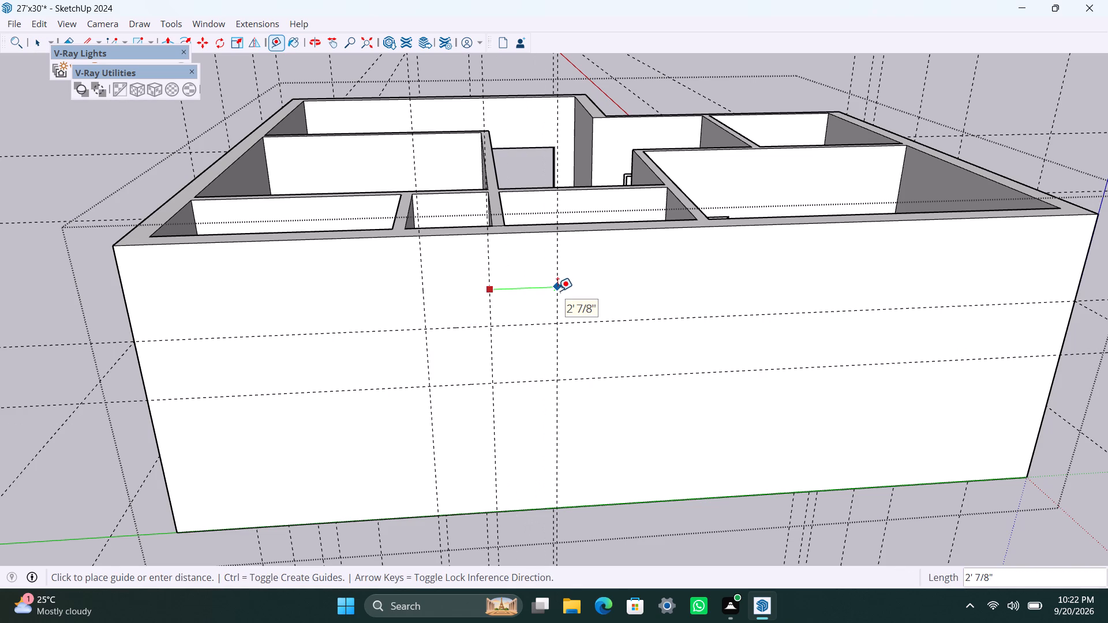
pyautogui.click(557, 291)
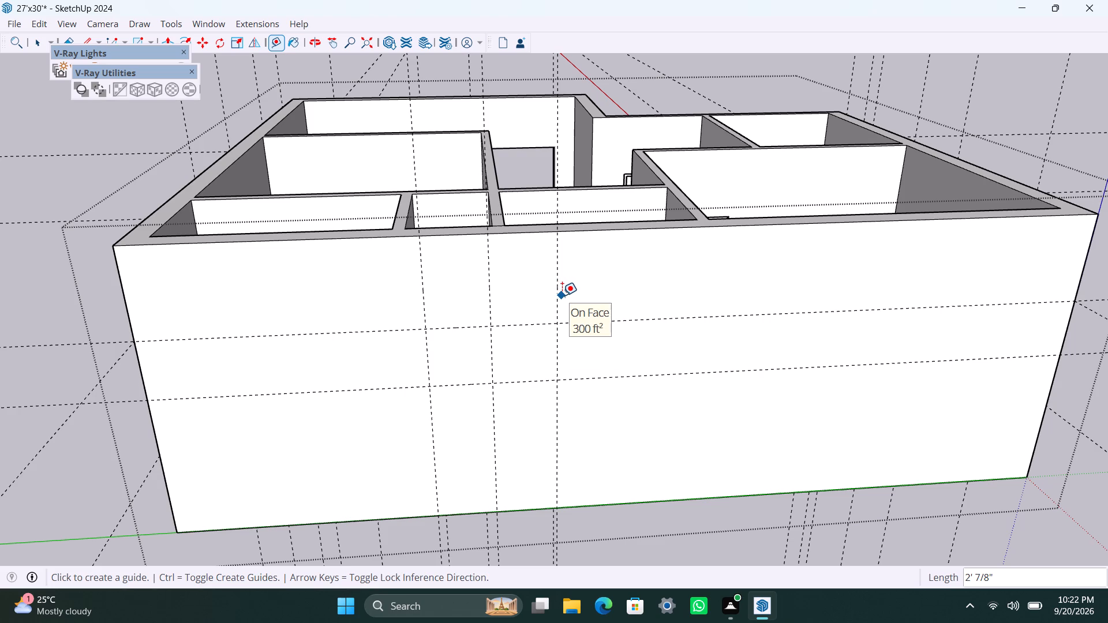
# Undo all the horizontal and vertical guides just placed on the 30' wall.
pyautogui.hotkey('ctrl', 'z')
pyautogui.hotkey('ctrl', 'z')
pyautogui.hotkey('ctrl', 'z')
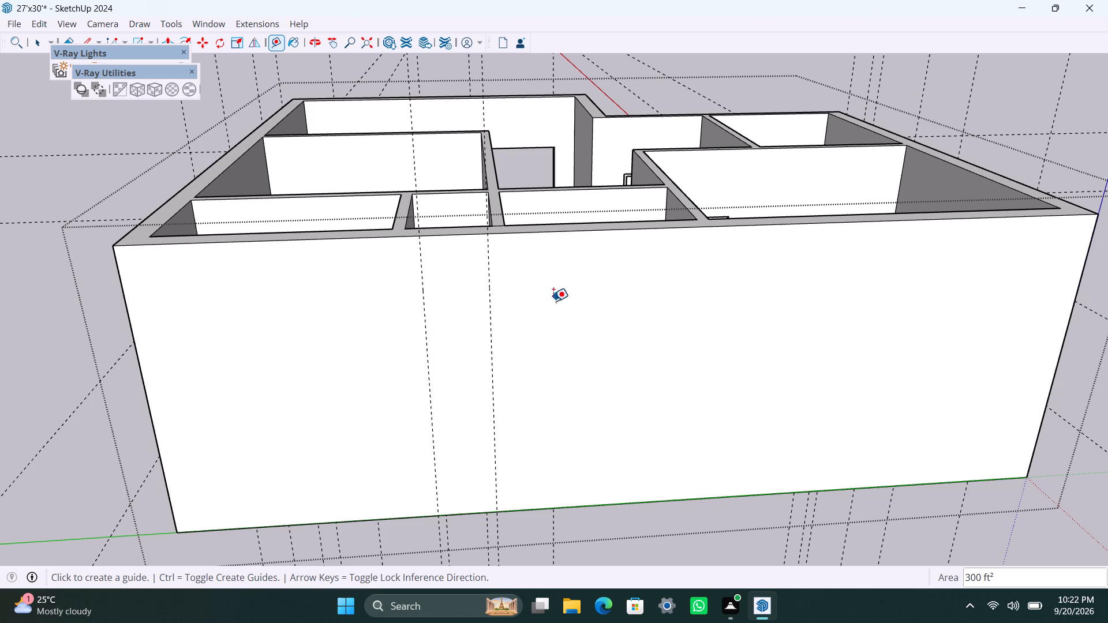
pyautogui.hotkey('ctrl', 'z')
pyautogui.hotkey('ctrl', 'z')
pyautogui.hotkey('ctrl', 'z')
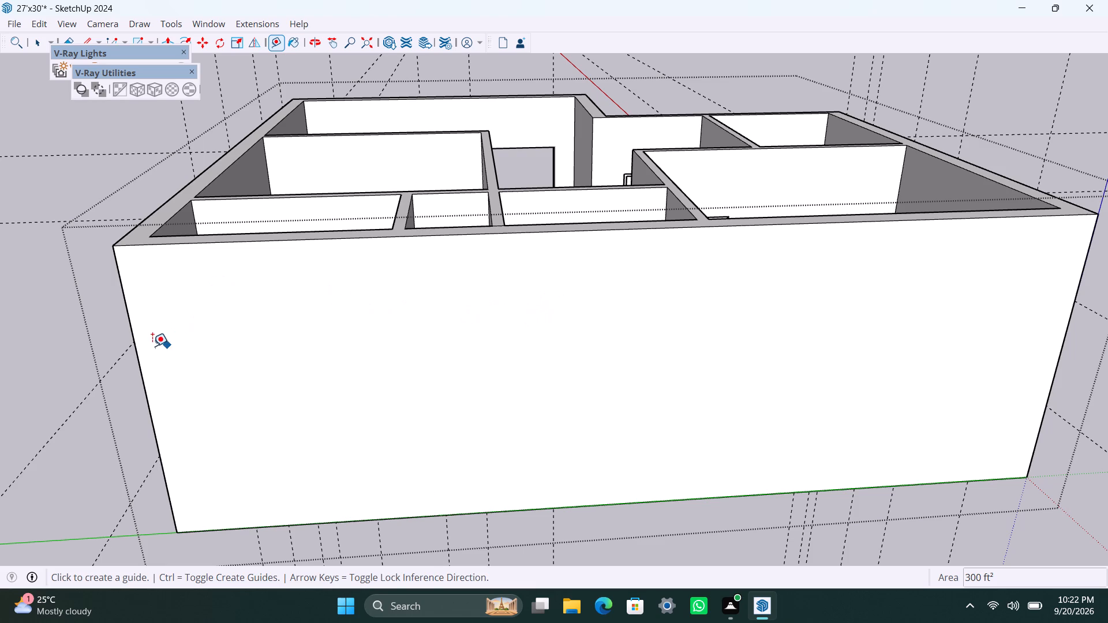
# Place a vertical guide about 3' 8" from the 30' wall's corner farthest from the origin and another 2' further along.
pyautogui.click(131, 326)
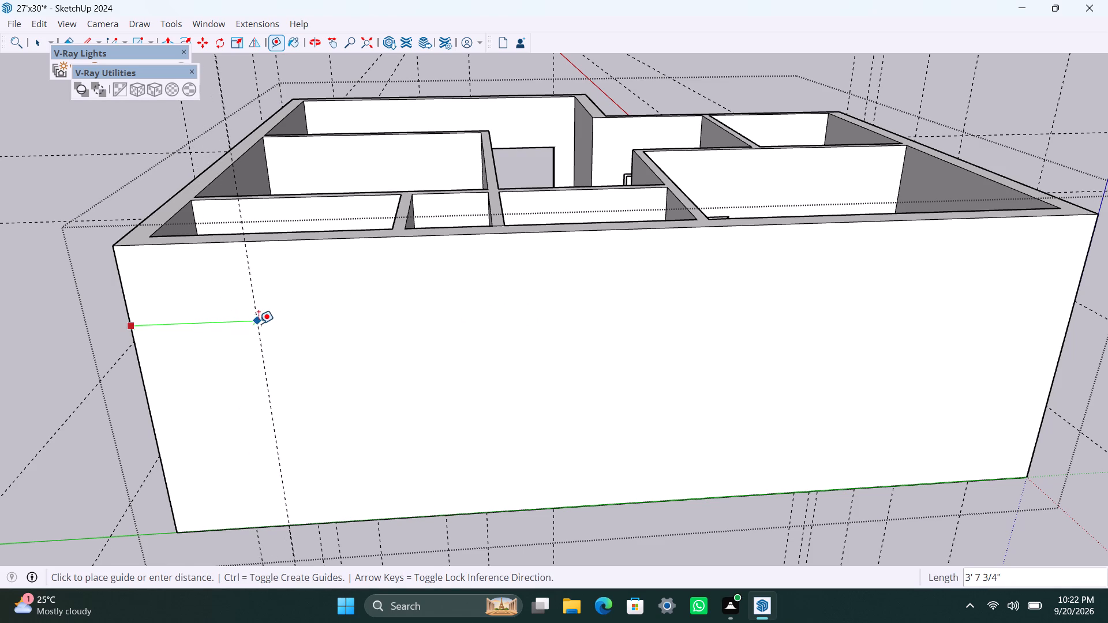
pyautogui.click(259, 323)
pyautogui.click(259, 320)
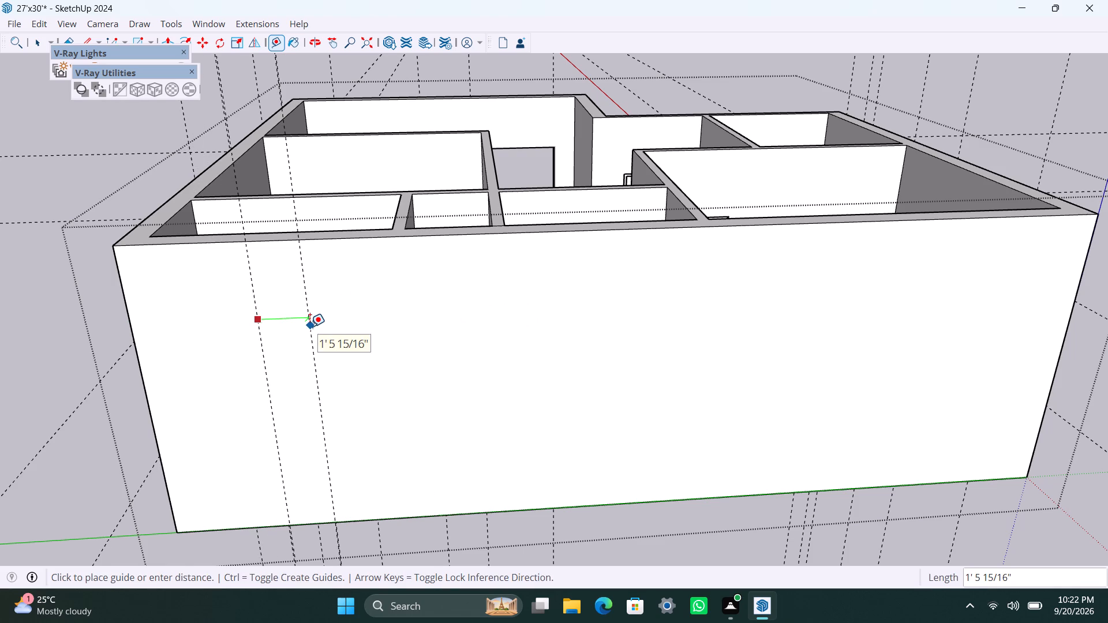
pyautogui.write("2'")
pyautogui.press('Return')
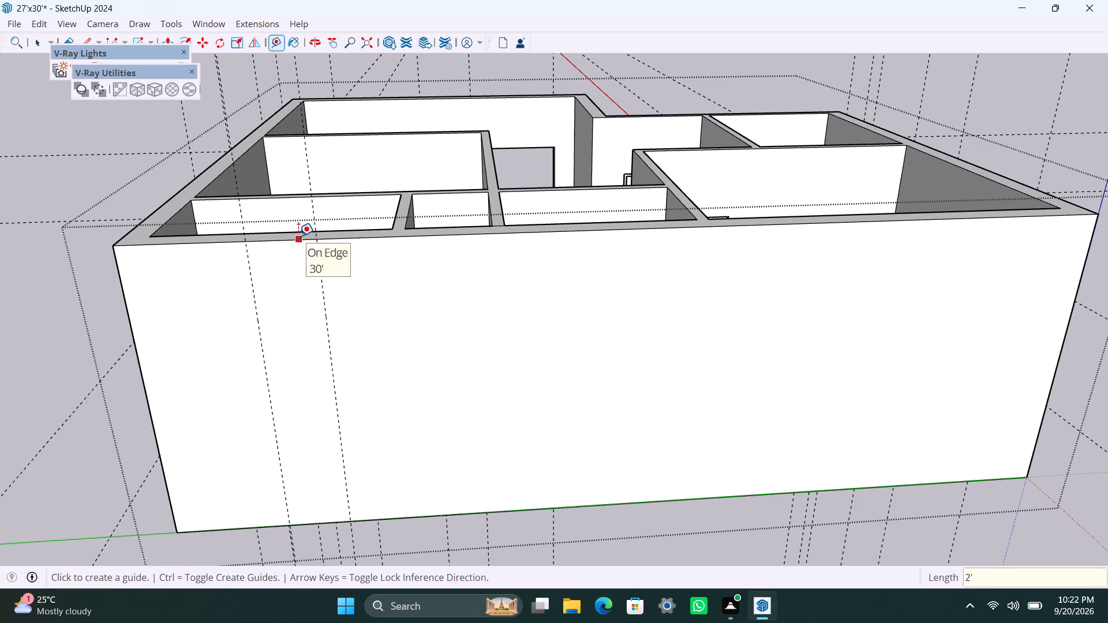
# Place a horizontal guide 3' below the 30' wall's top edge and another 2' below that guide.
pyautogui.moveTo(298, 238); pyautogui.dragTo(298, 253)
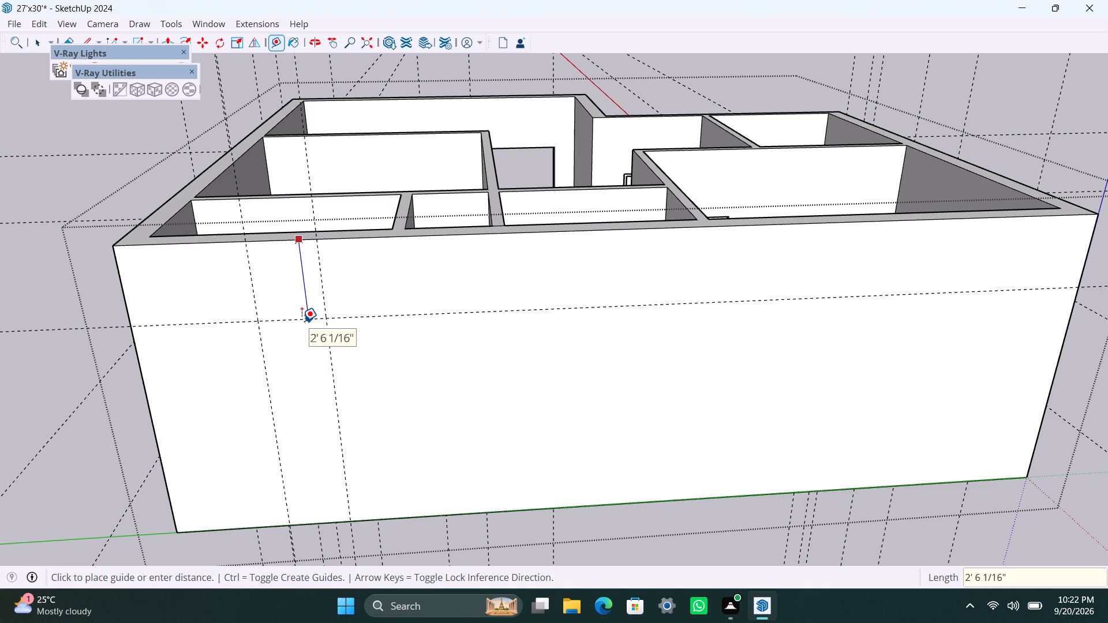
pyautogui.write("3'")
pyautogui.press('Return')
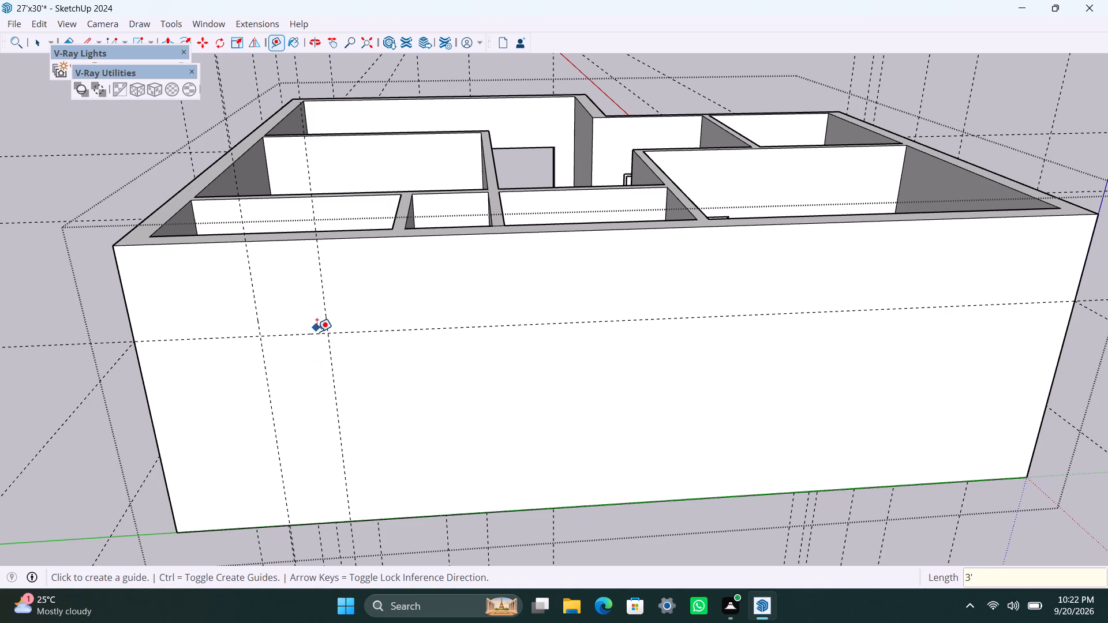
pyautogui.moveTo(317, 336); pyautogui.dragTo(317, 355)
pyautogui.write("2'")
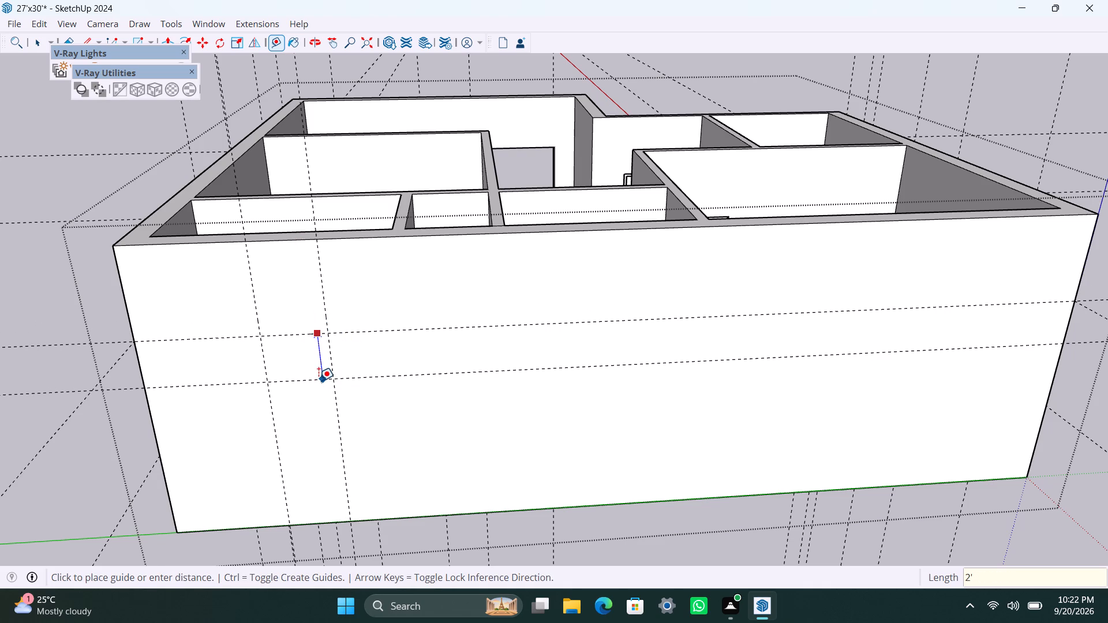
pyautogui.press('Return')
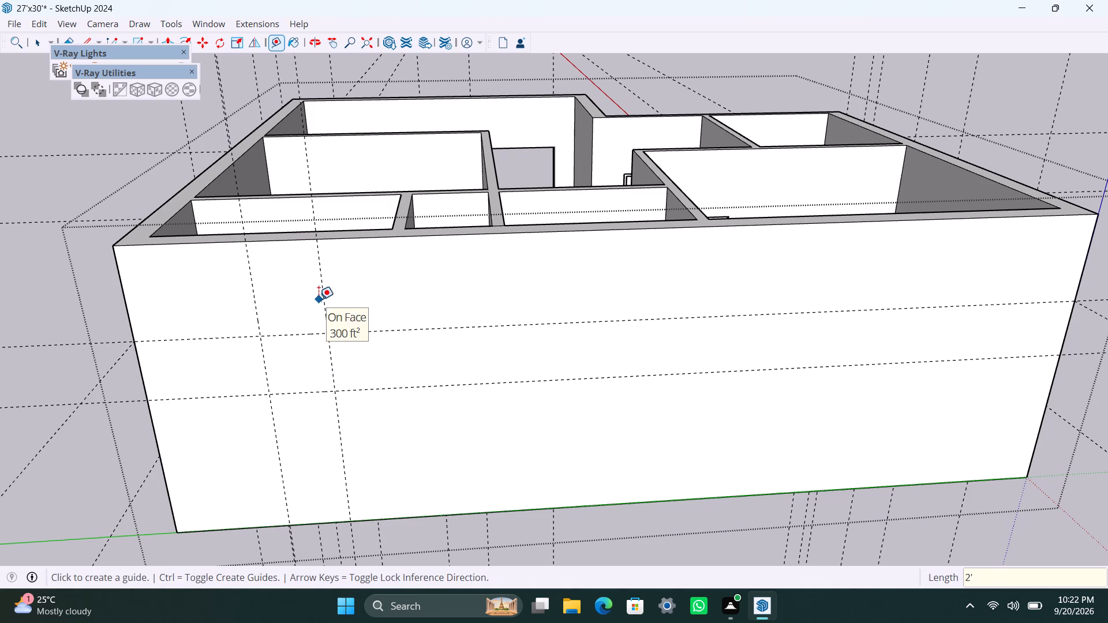
# Place a vertical guide about 6' 11" beyond the second vertical guide on the 30' wall and another 2' further along.
pyautogui.click(323, 294)
pyautogui.click(554, 310)
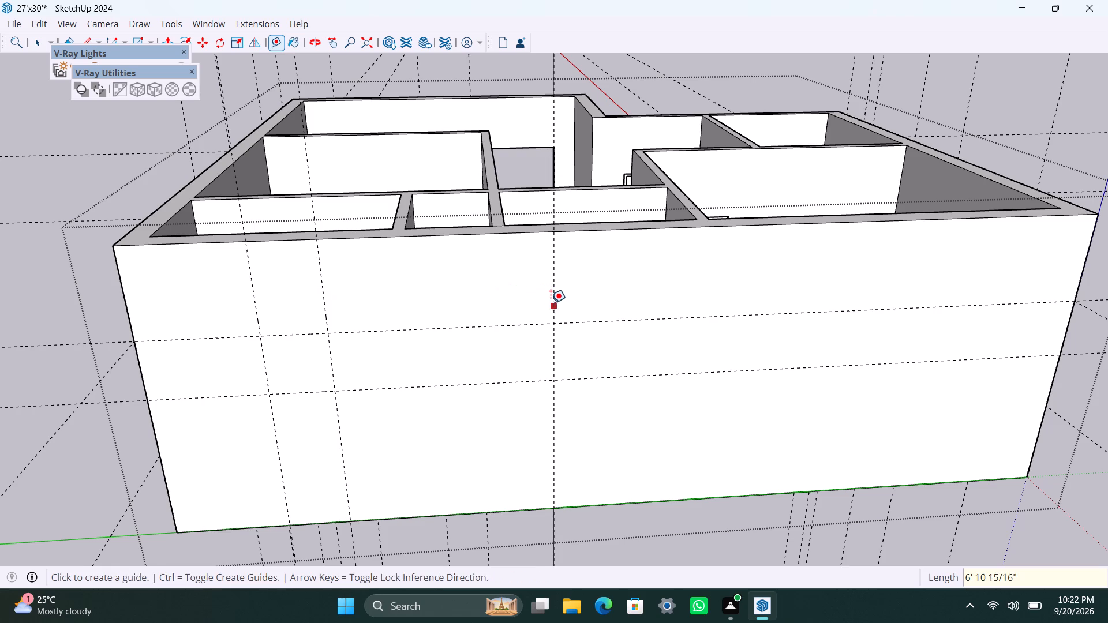
pyautogui.click(551, 303)
pyautogui.write("2'")
pyautogui.press('Return')
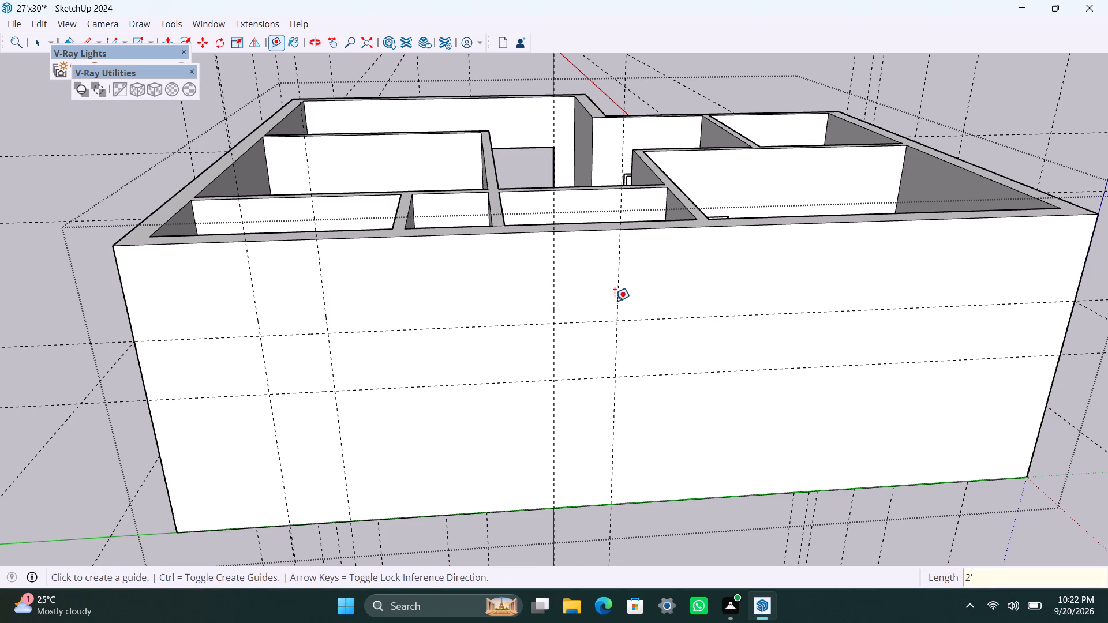
pyautogui.press('space')
# Draw a 2' by 2' rectangle between the first pair of vertical guides and push it 9" through the 30' wall.
pyautogui.press('r')
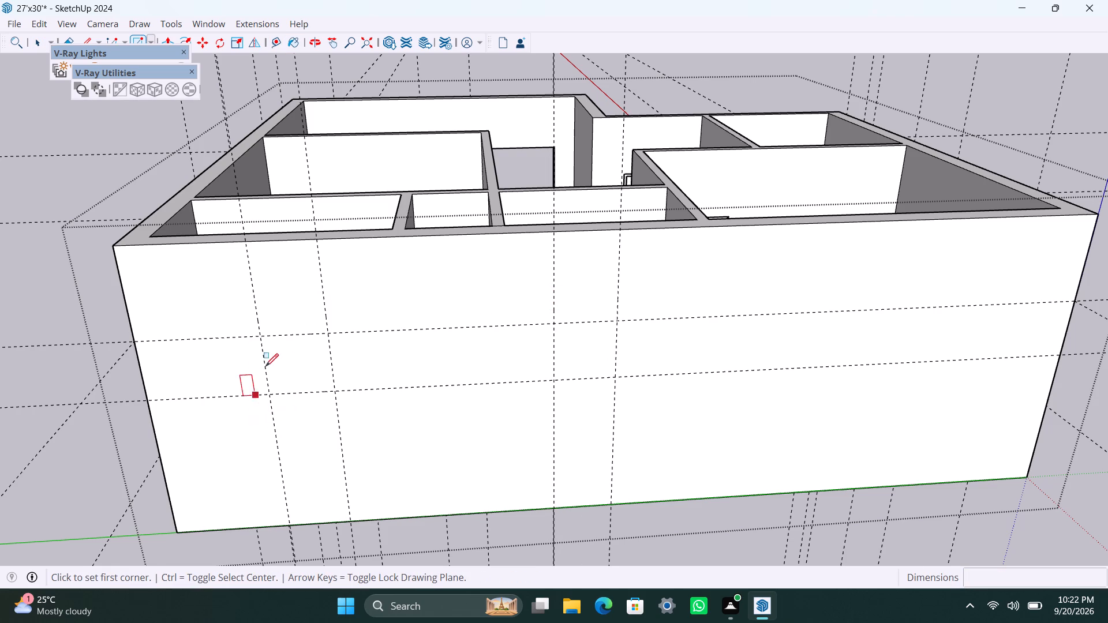
pyautogui.moveTo(263, 335); pyautogui.dragTo(263, 342)
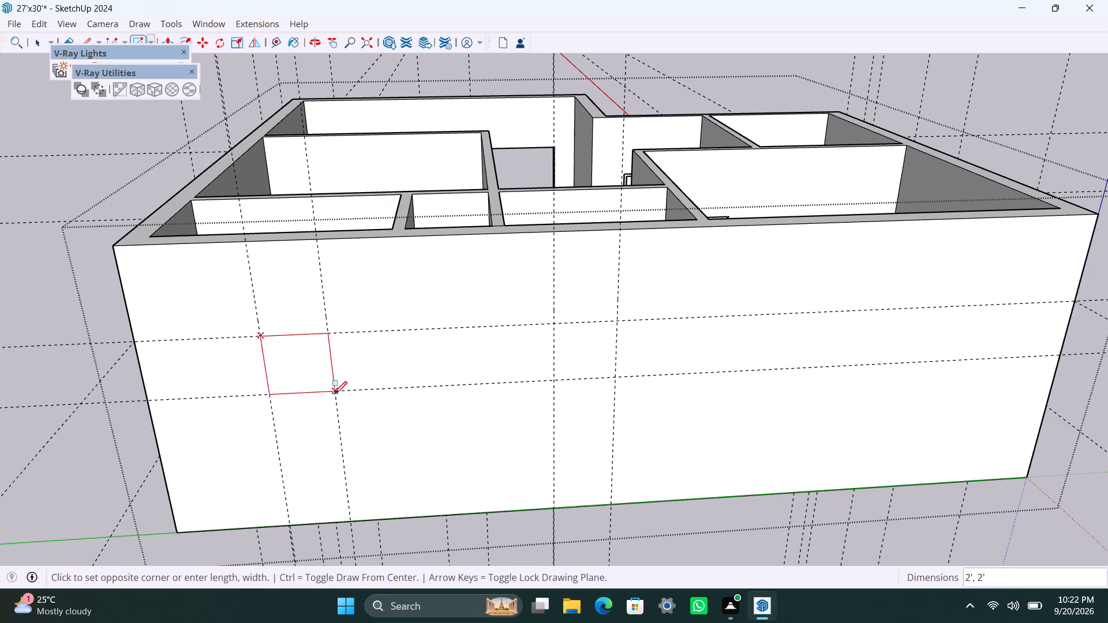
pyautogui.click(334, 394)
pyautogui.press('space')
pyautogui.click(313, 380)
pyautogui.press('p')
pyautogui.click(312, 378)
pyautogui.click(304, 364)
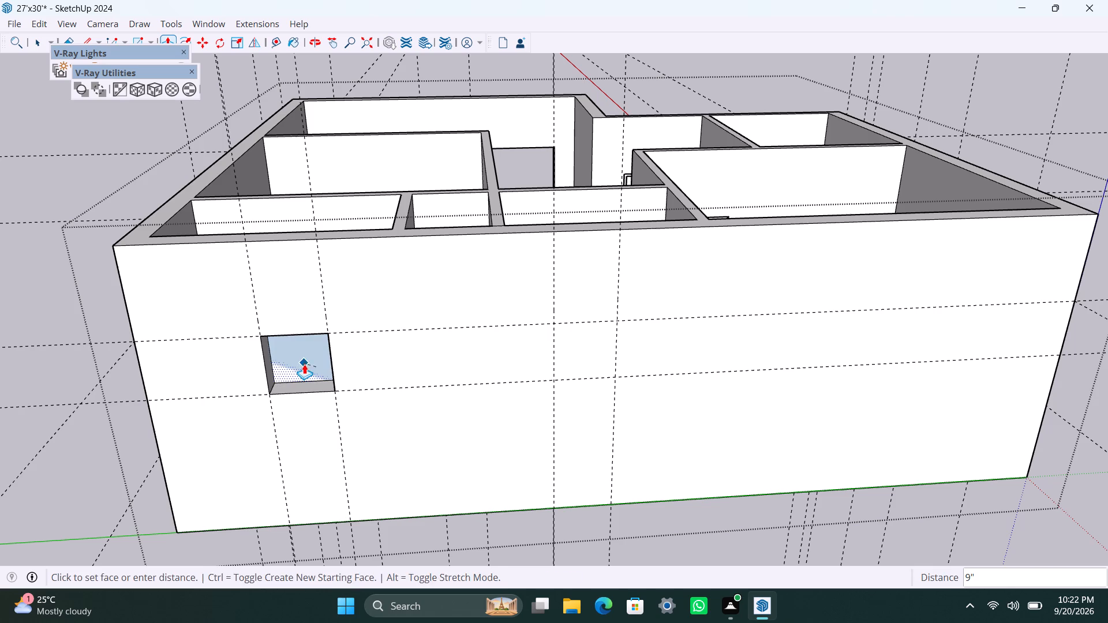
pyautogui.press('space')
# Draw a 2' by 2' rectangle between the second pair of vertical guides and push it 9" through the 30' wall.
pyautogui.press('r')
pyautogui.click(554, 321)
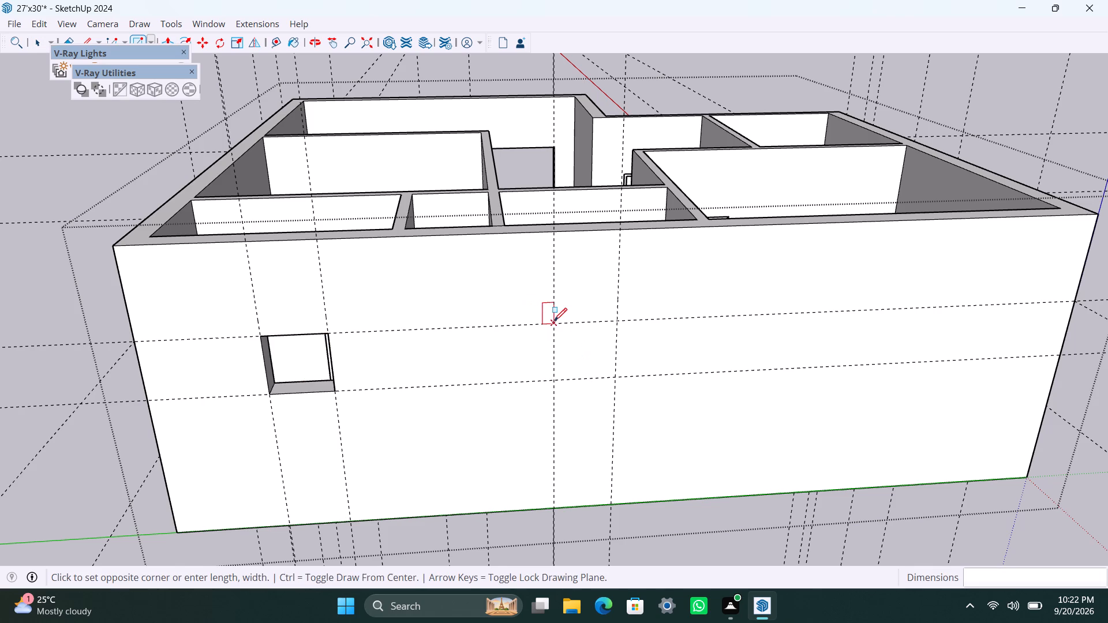
pyautogui.click(615, 379)
pyautogui.press('space')
pyautogui.click(582, 362)
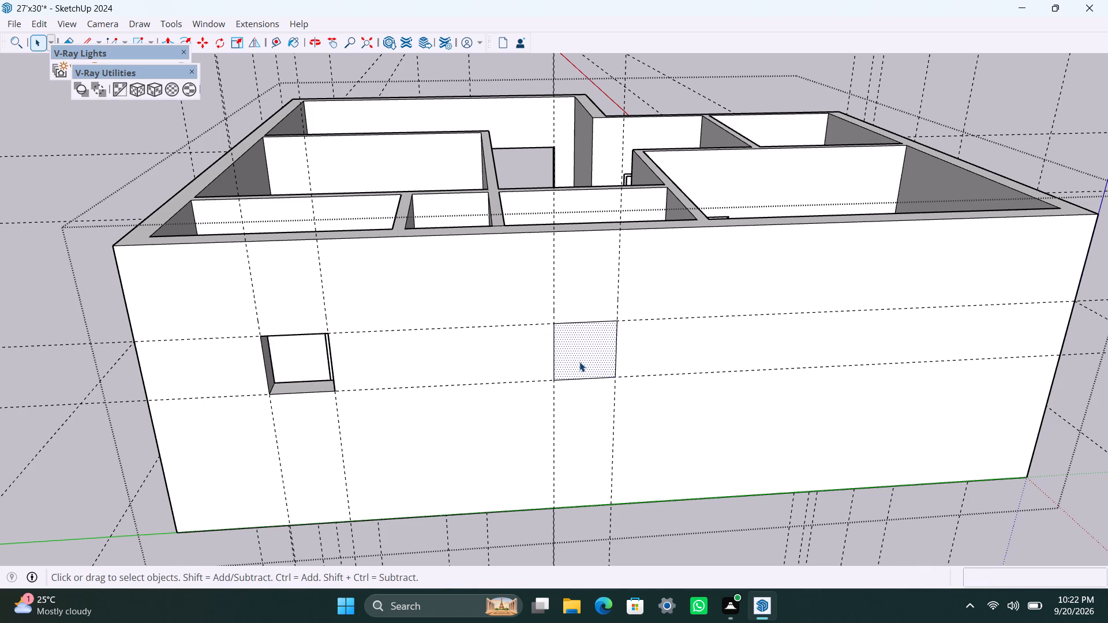
pyautogui.press('p')
pyautogui.moveTo(579, 361); pyautogui.dragTo(577, 355)
pyautogui.hotkey('ctrl', 'z')
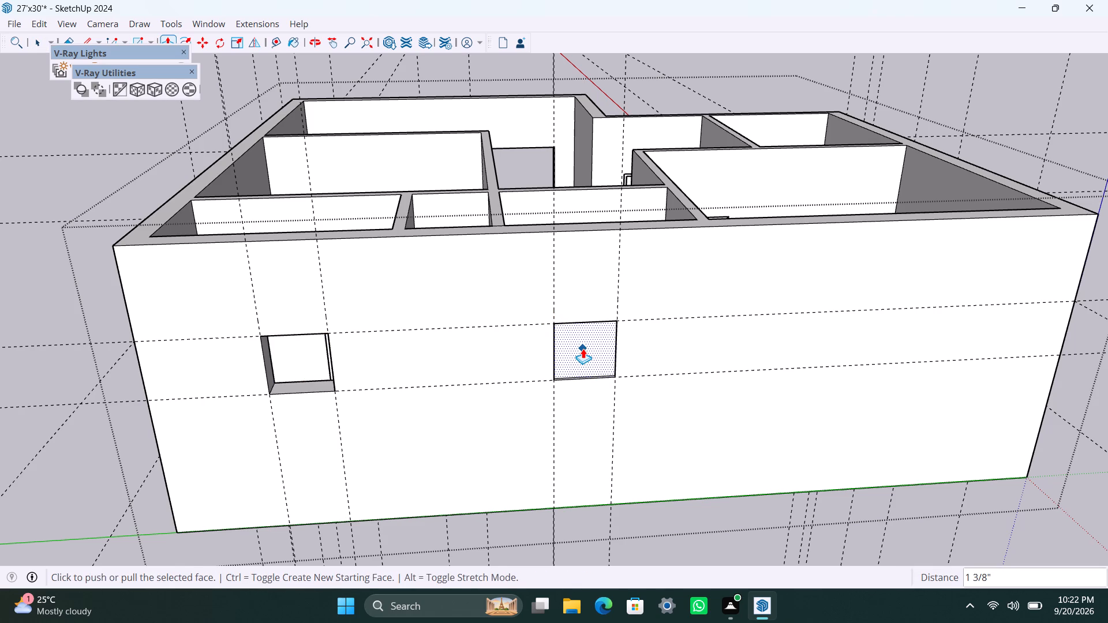
pyautogui.click(583, 348)
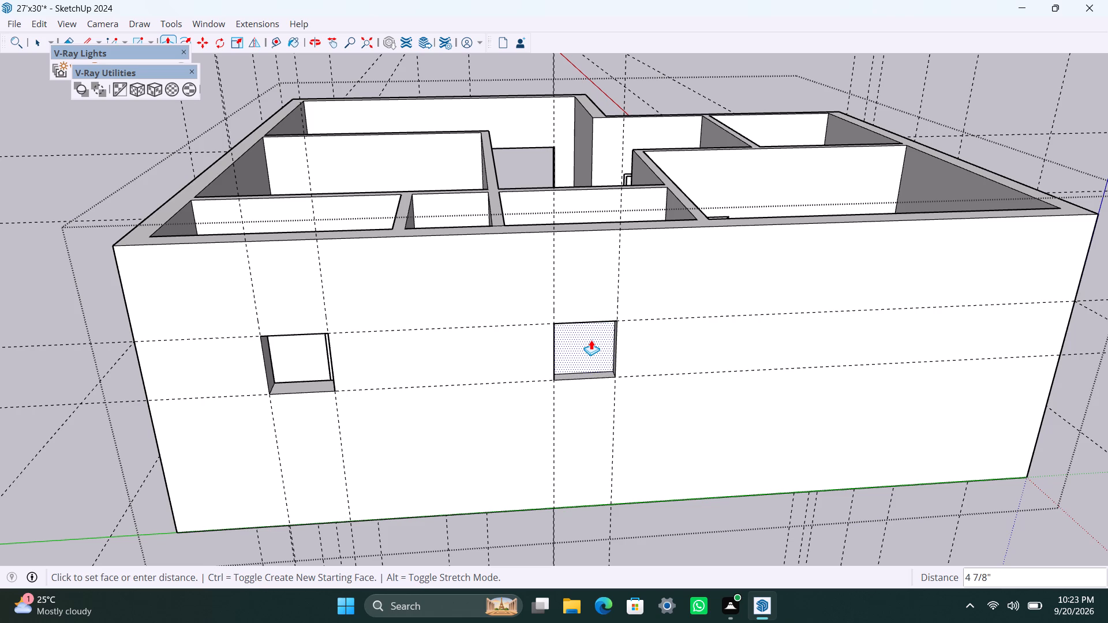
pyautogui.write('9"')
pyautogui.press('Return')
pyautogui.press('space')
# Save the model.
pyautogui.hotkey('ctrl', 's')
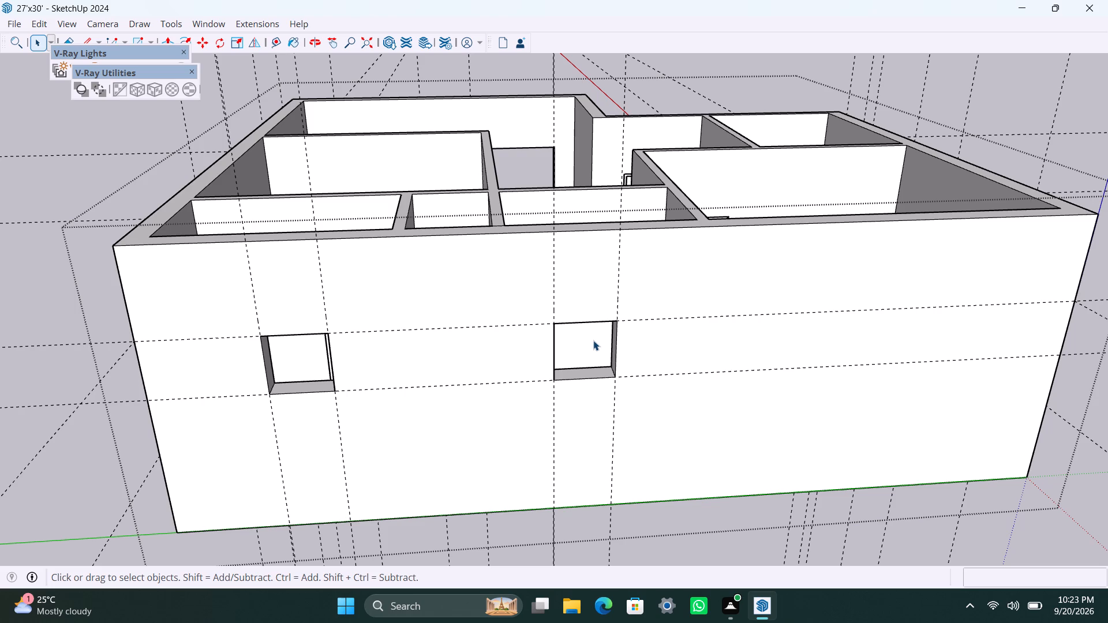
# Delete all the guides in the model.
pyautogui.scroll(-7, 654, 344)
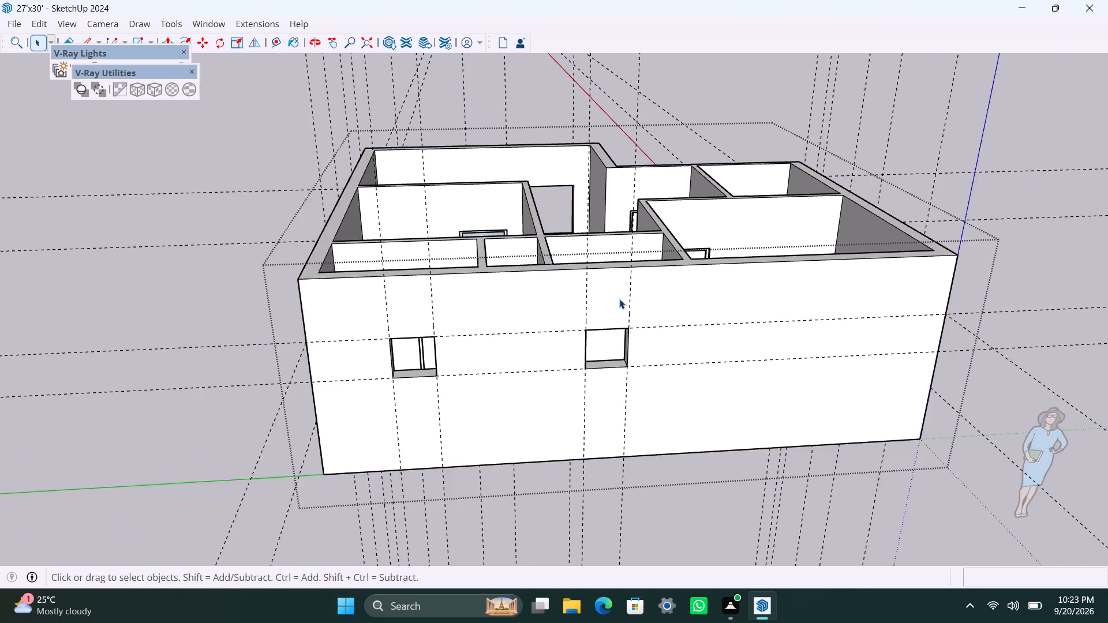
pyautogui.scroll(-1, 619, 299)
pyautogui.moveTo(765, 356); pyautogui.dragTo(690, 356, button='middle')
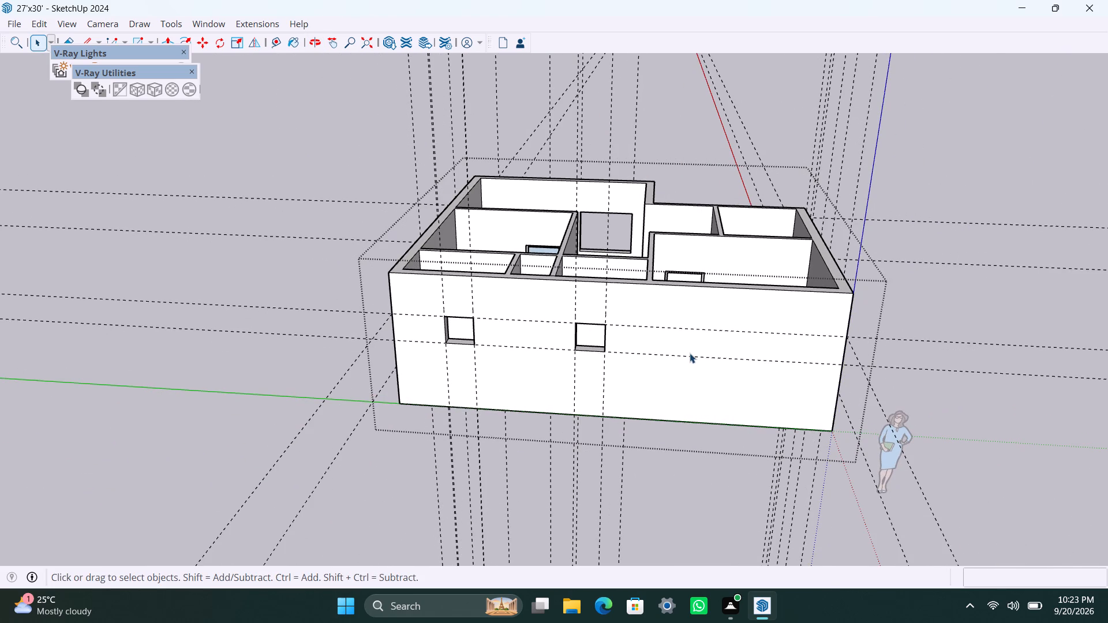
pyautogui.scroll(-4, 720, 326)
pyautogui.moveTo(763, 343); pyautogui.dragTo(446, 379, button='middle')
pyautogui.click(36, 20)
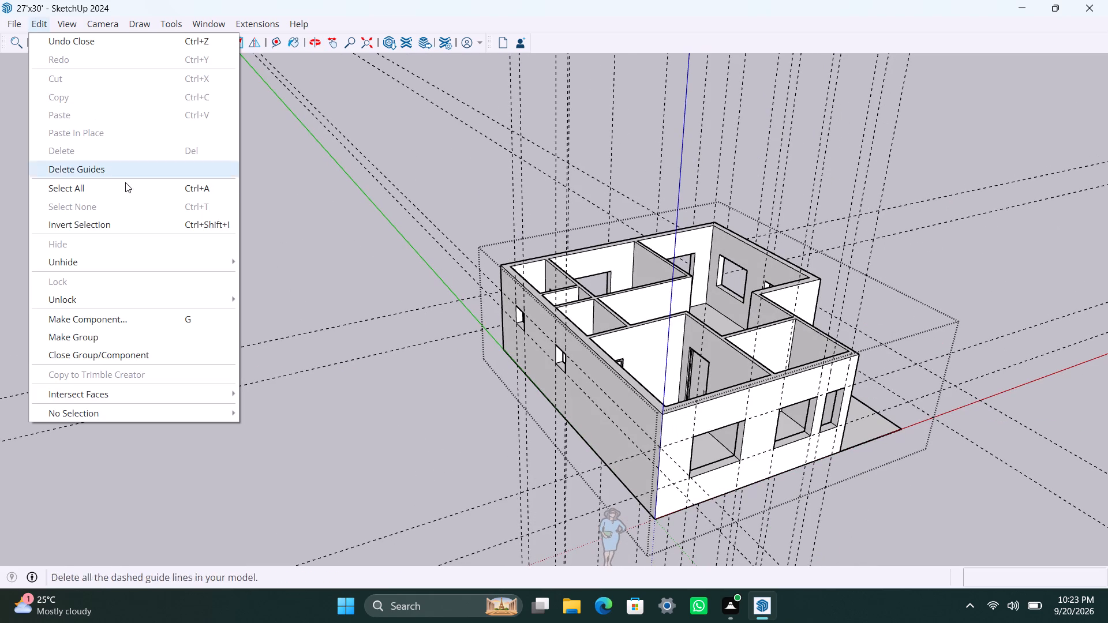
pyautogui.click(123, 171)
# Close the house group and save the model.
pyautogui.scroll(-3, 444, 314)
pyautogui.moveTo(801, 365); pyautogui.dragTo(631, 373, button='middle')
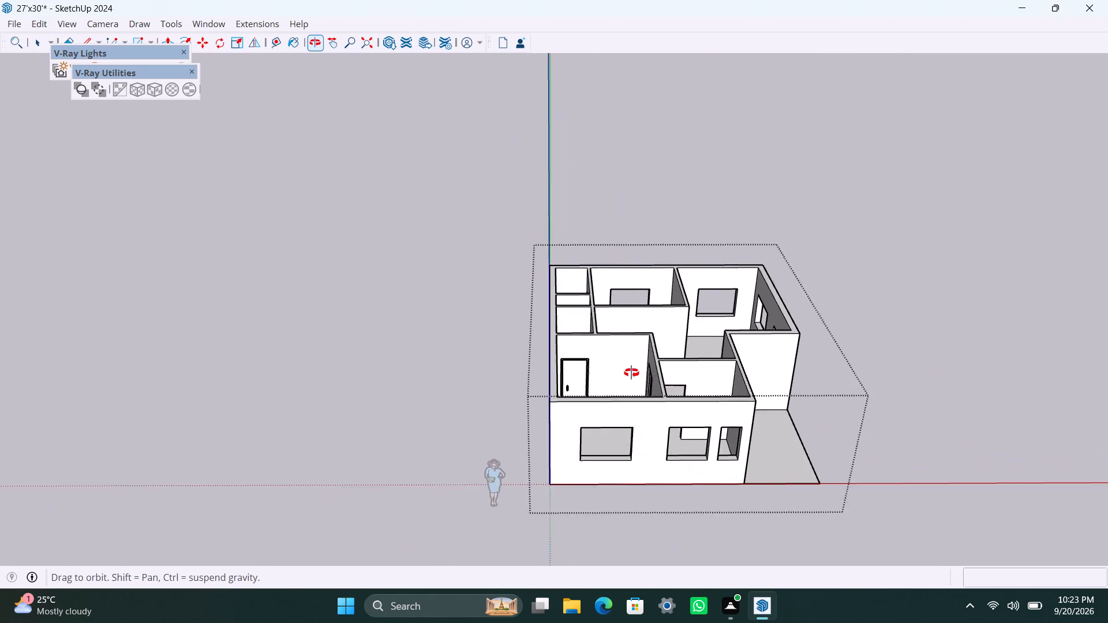
pyautogui.moveTo(631, 373); pyautogui.dragTo(622, 372, button='middle')
pyautogui.click(989, 232)
pyautogui.scroll(2, 790, 321)
pyautogui.moveTo(705, 366); pyautogui.dragTo(703, 347, button='middle')
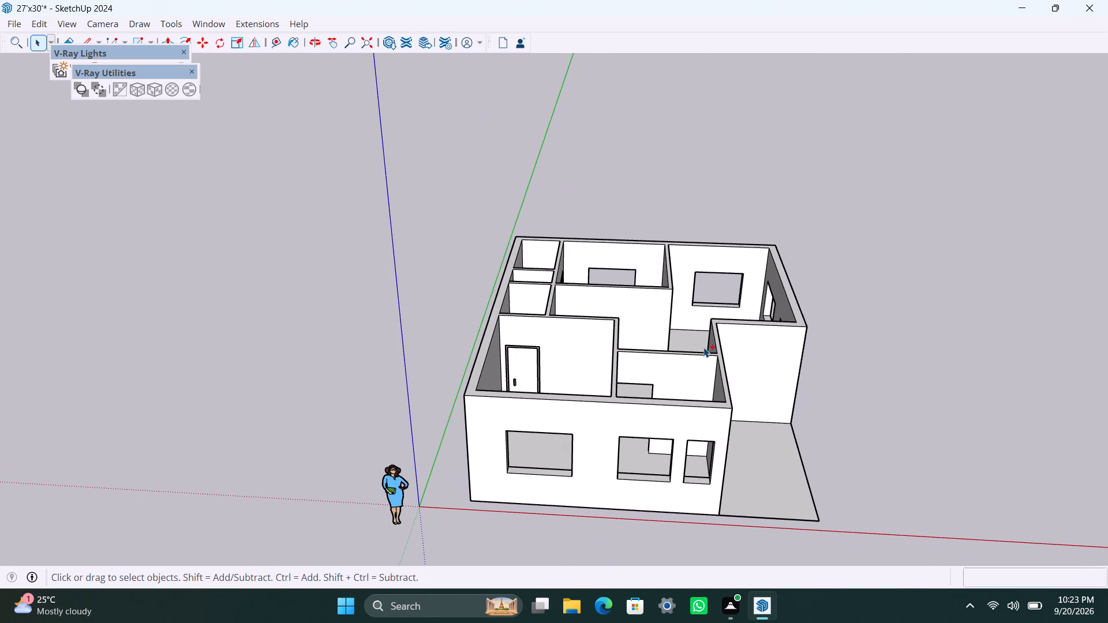
pyautogui.hotkey('ctrl', 's')
# Reopen the house group, draw a rectangle filling the wide window opening nearest the origin, and make it a group.
pyautogui.scroll(2, 634, 456)
pyautogui.moveTo(580, 491); pyautogui.dragTo(583, 422, button='middle')
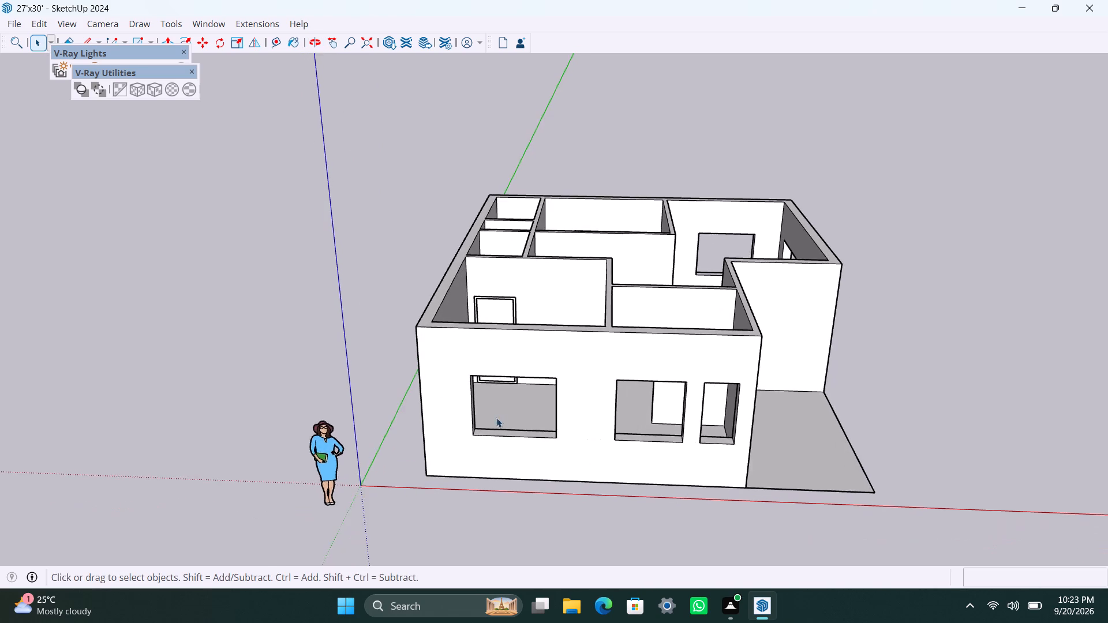
pyautogui.scroll(2, 495, 410)
pyautogui.click(491, 355)
pyautogui.click(491, 355)
pyautogui.scroll(3, 449, 377)
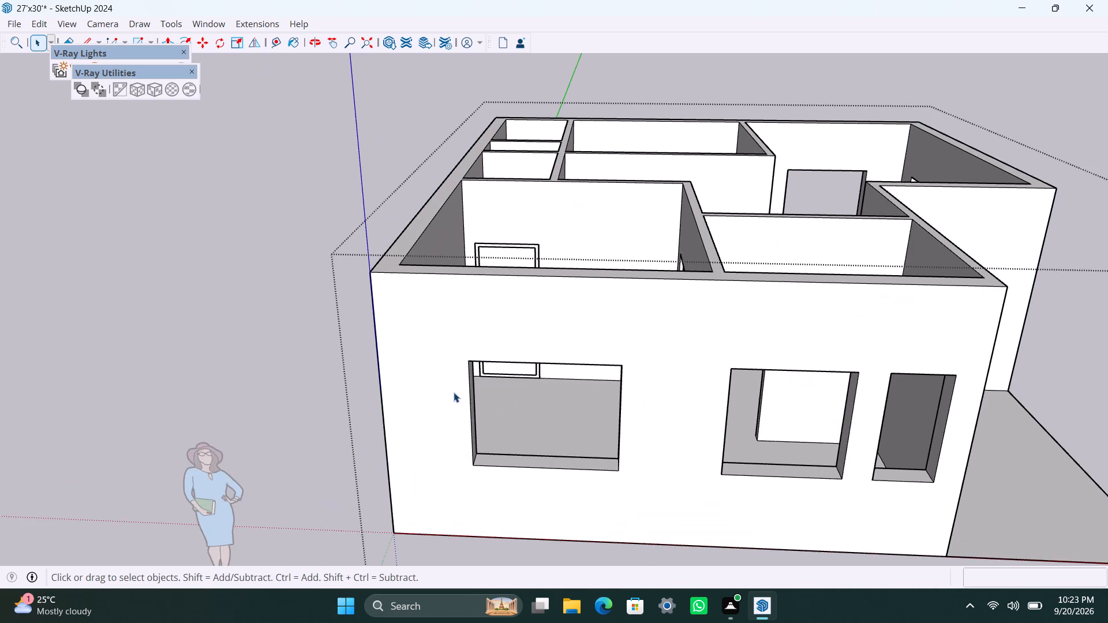
pyautogui.moveTo(456, 393); pyautogui.dragTo(458, 376, button='middle')
pyautogui.press('r')
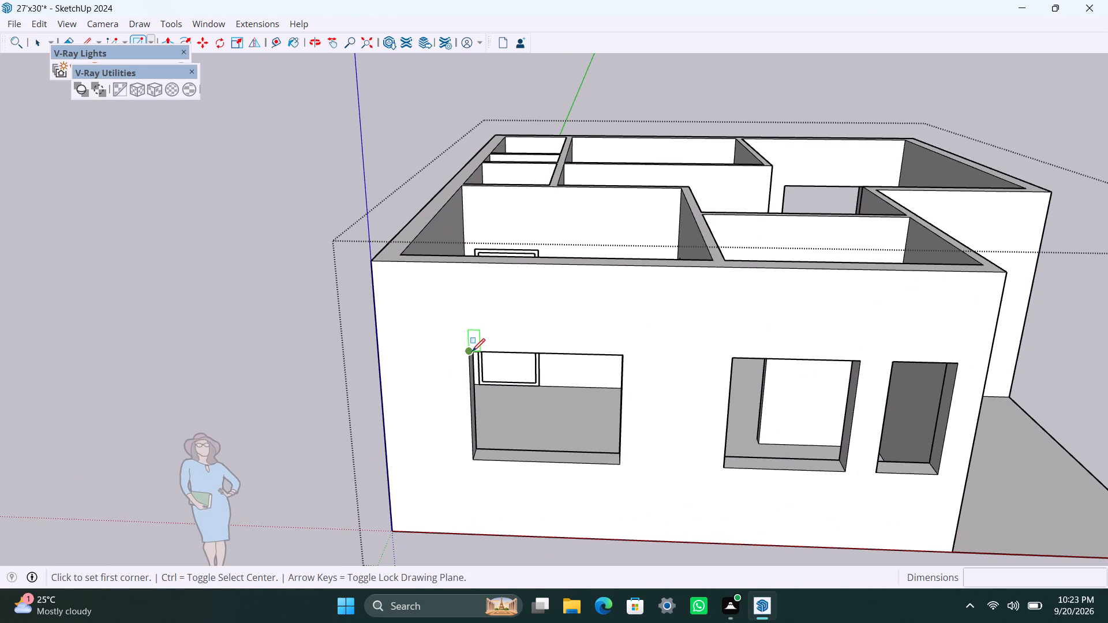
pyautogui.click(472, 351)
pyautogui.click(616, 463)
pyautogui.press('space')
pyautogui.doubleClick(574, 442)
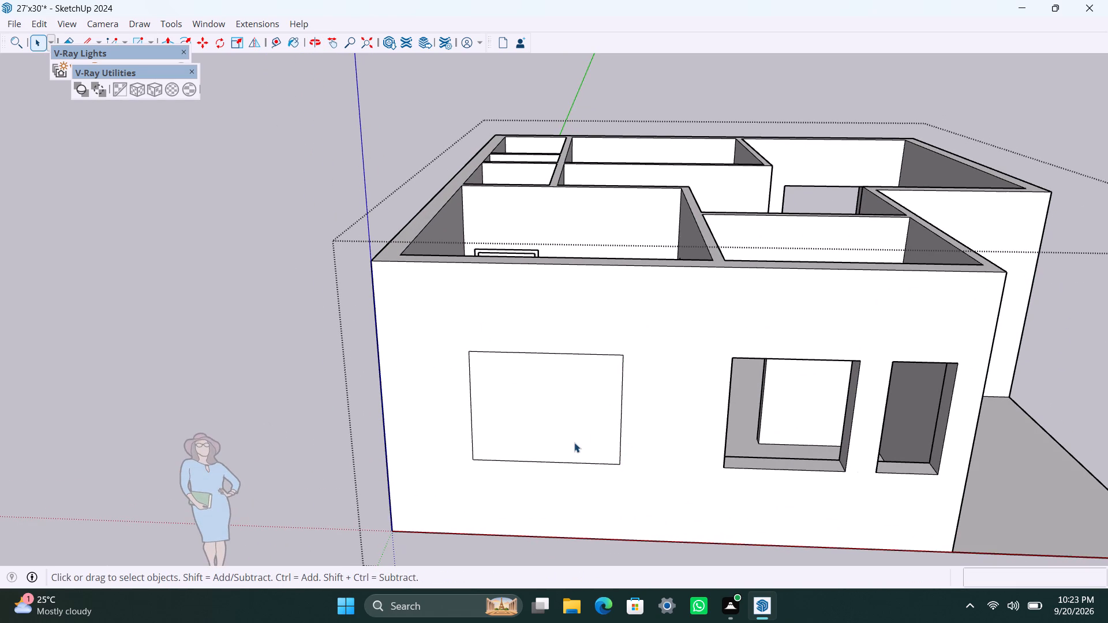
pyautogui.rightClick(574, 442)
pyautogui.click(676, 231)
# Offset the grouped window rectangle's outline 2" inward and delete the inner face to leave a frame.
pyautogui.tripleClick(548, 386)
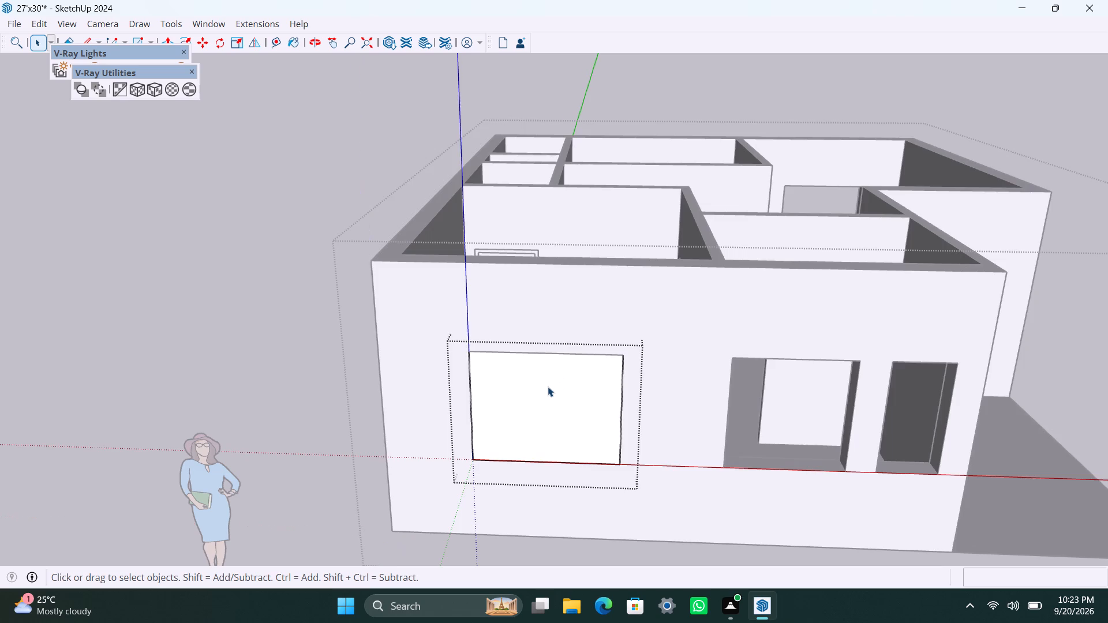
pyautogui.press('f')
pyautogui.click(496, 397)
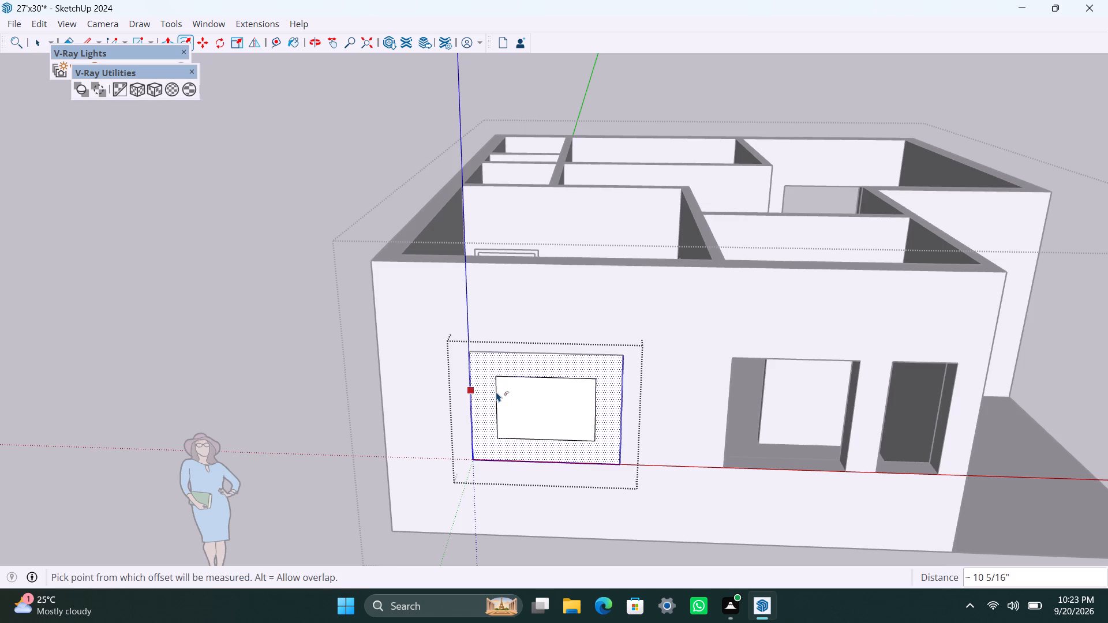
pyautogui.press('2')
pyautogui.hotkey('shift', '"')
pyautogui.press('Return')
pyautogui.press('space')
pyautogui.click(515, 393)
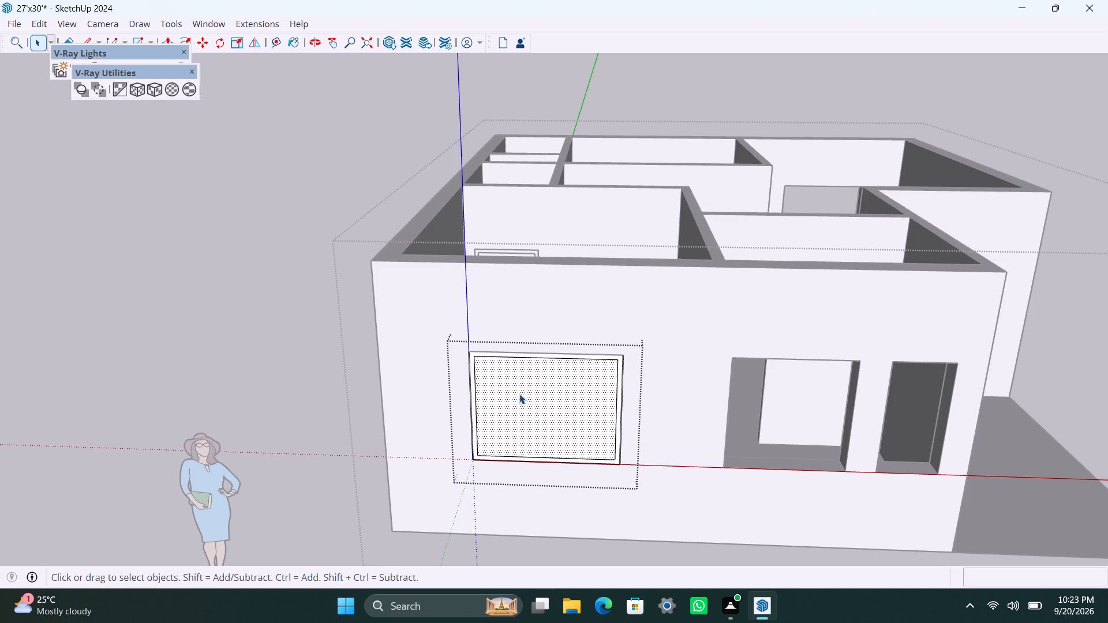
pyautogui.press('Delete')
# Extrude the window frame's face by 1.5" and again by another 1.5".
pyautogui.scroll(7, 503, 449)
pyautogui.click(463, 429)
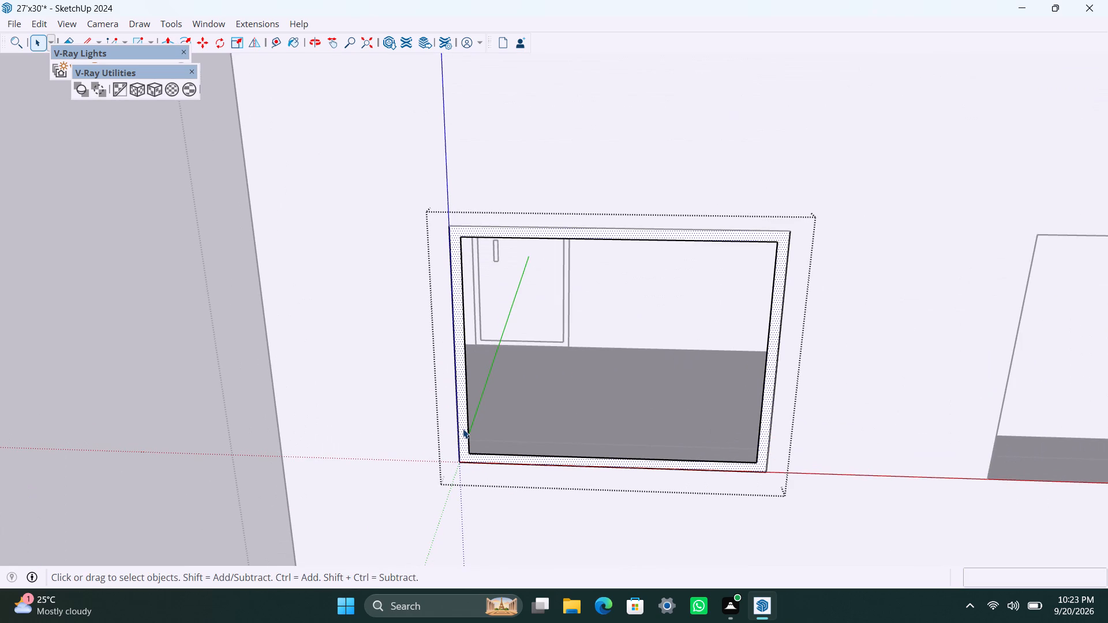
pyautogui.press('p')
pyautogui.click(463, 429)
pyautogui.write('1.5"')
pyautogui.press('Return')
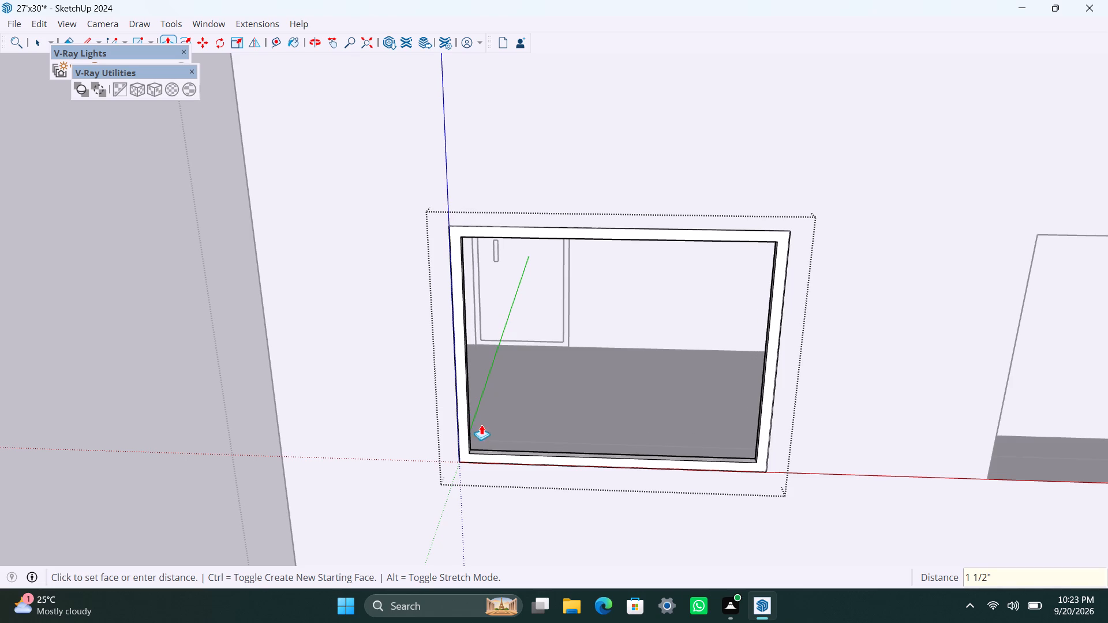
pyautogui.click(466, 446)
pyautogui.write('1.5"')
pyautogui.press('Return')
pyautogui.press('space')
# Draw a pane rectangle over the half of the frame opening nearest the origin and delete the face filling the other half.
pyautogui.press('r')
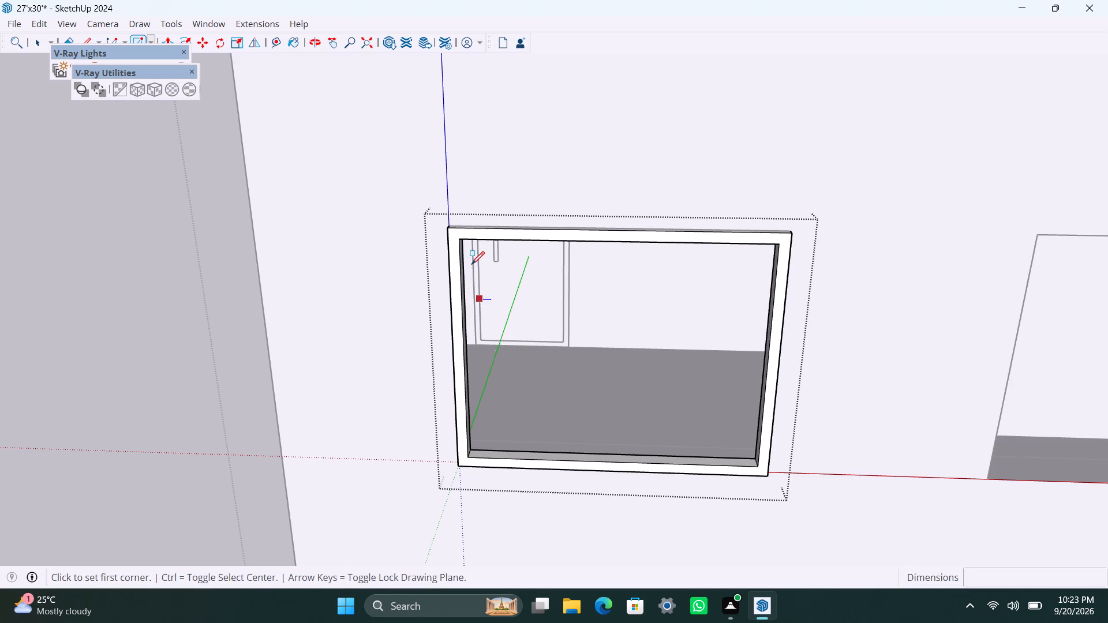
pyautogui.click(465, 239)
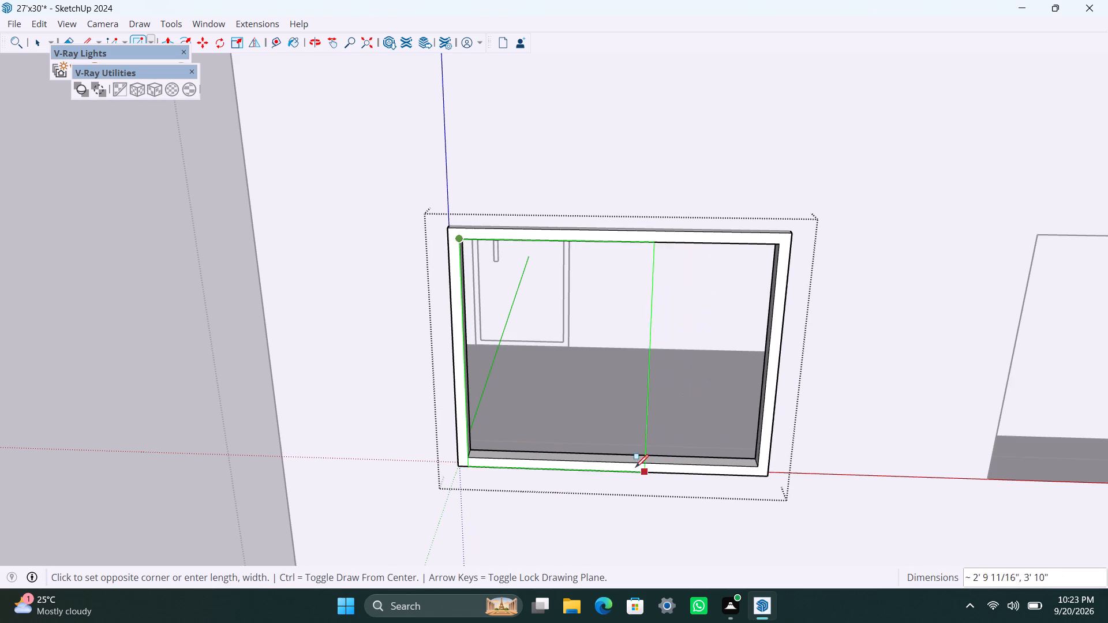
pyautogui.click(617, 460)
pyautogui.press('space')
pyautogui.click(630, 444)
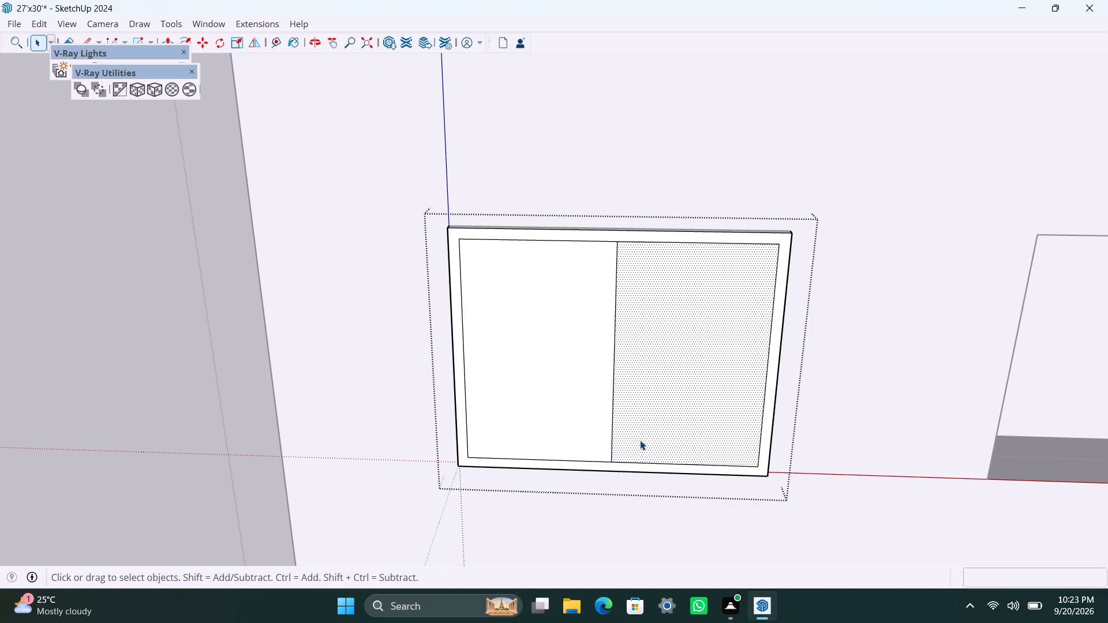
pyautogui.press('Delete')
# Make the half-width pane face and its edges a group.
pyautogui.doubleClick(586, 422)
pyautogui.rightClick(588, 421)
pyautogui.click(653, 209)
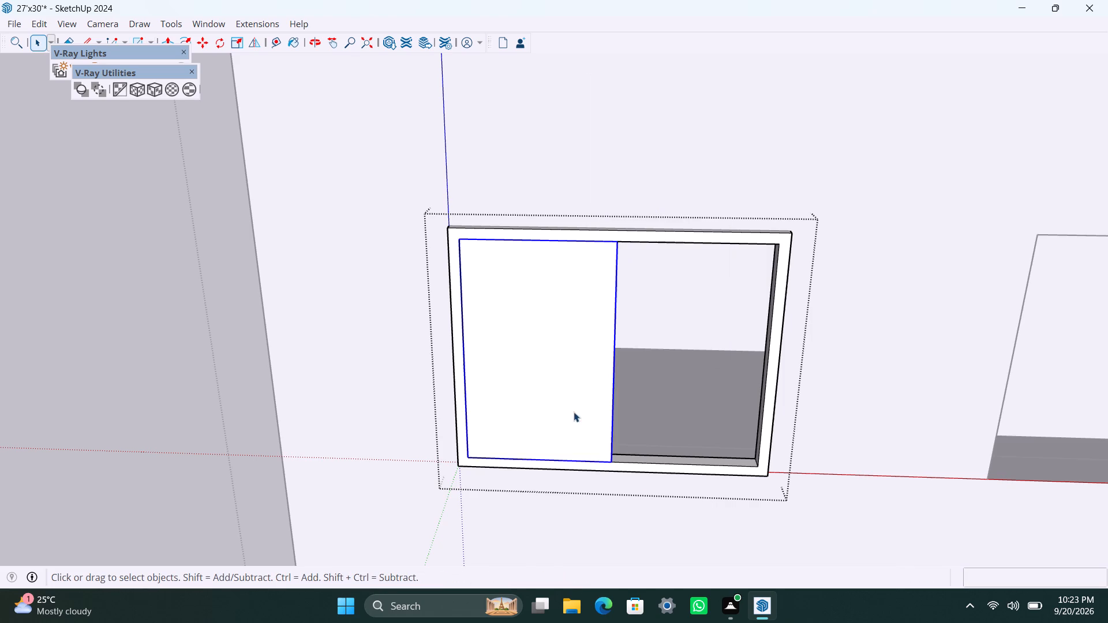
# Extrude the grouped pane to a thickness of 8mm and close its group.
pyautogui.scroll(-3, 557, 482)
pyautogui.moveTo(586, 447); pyautogui.dragTo(468, 455, button='middle')
pyautogui.scroll(1, 562, 441)
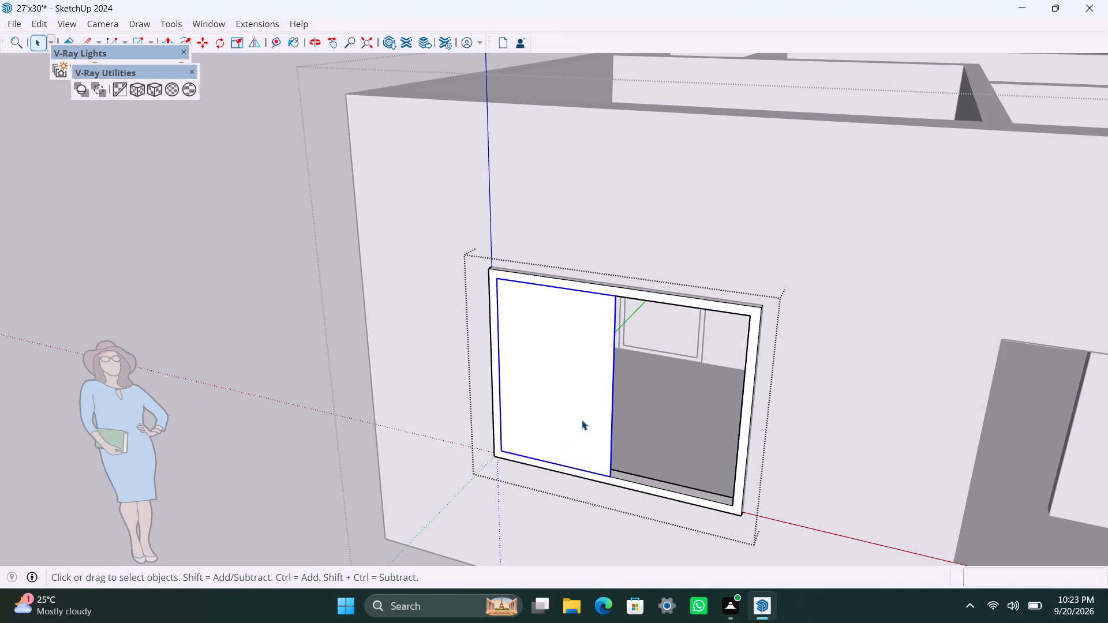
pyautogui.tripleClick(582, 420)
pyautogui.press('p')
pyautogui.click(582, 419)
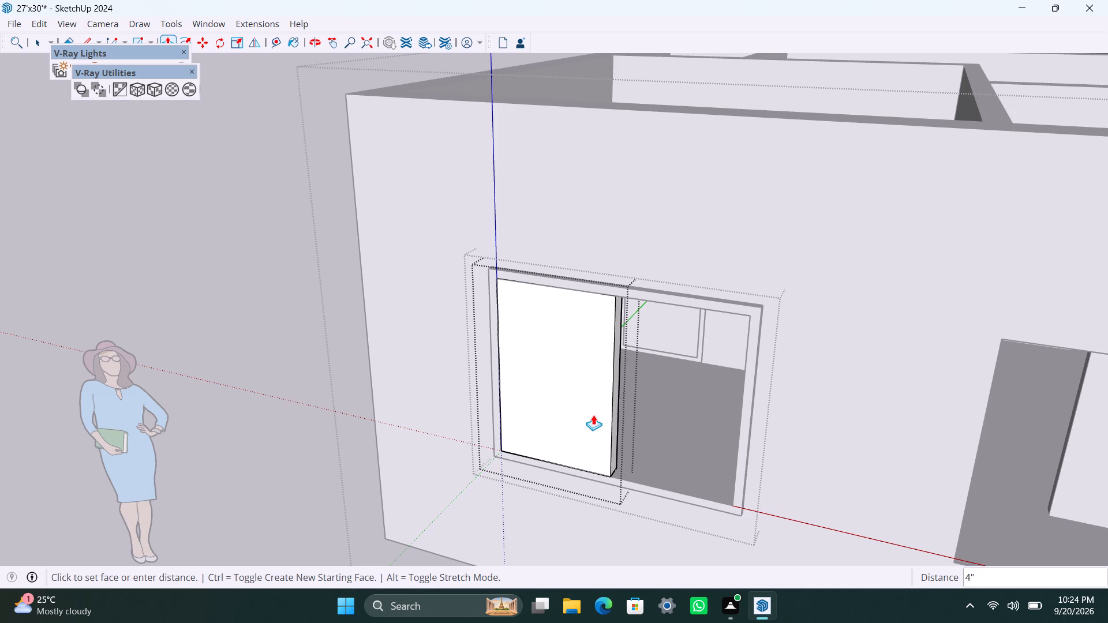
pyautogui.write('8mm')
pyautogui.press('Return')
pyautogui.press('space')
pyautogui.click(201, 319)
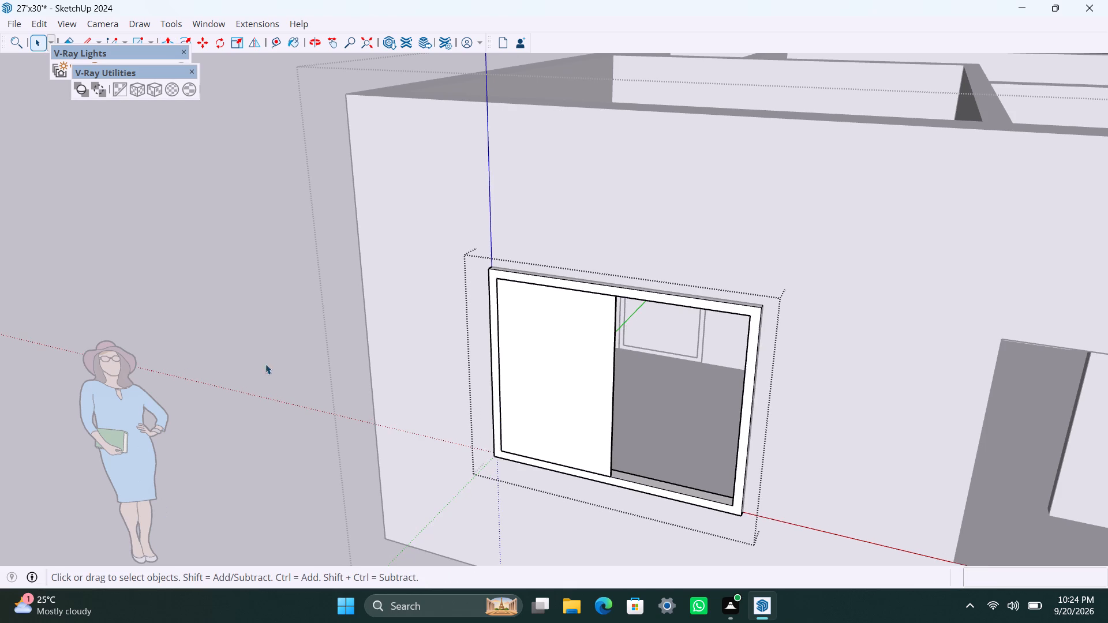
# Move the grouped pane about 1 3/8" inward from the face of the window frame.
pyautogui.scroll(-1, 334, 477)
pyautogui.click(267, 346)
pyautogui.scroll(-3, 350, 433)
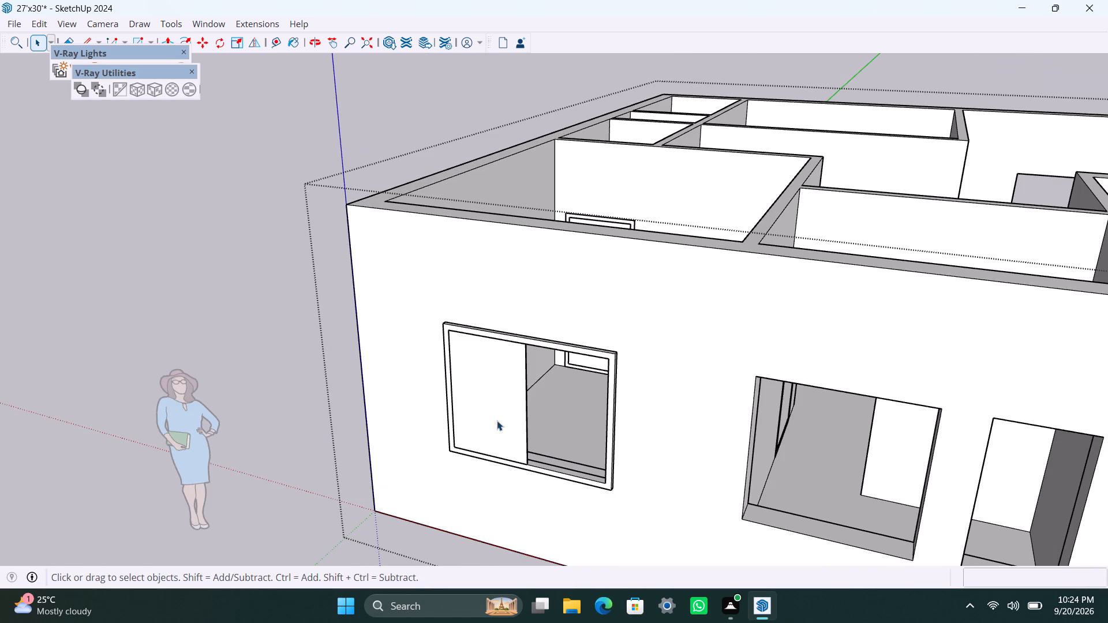
pyautogui.scroll(2, 499, 416)
pyautogui.click(190, 315)
pyautogui.click(514, 436)
pyautogui.scroll(5, 525, 452)
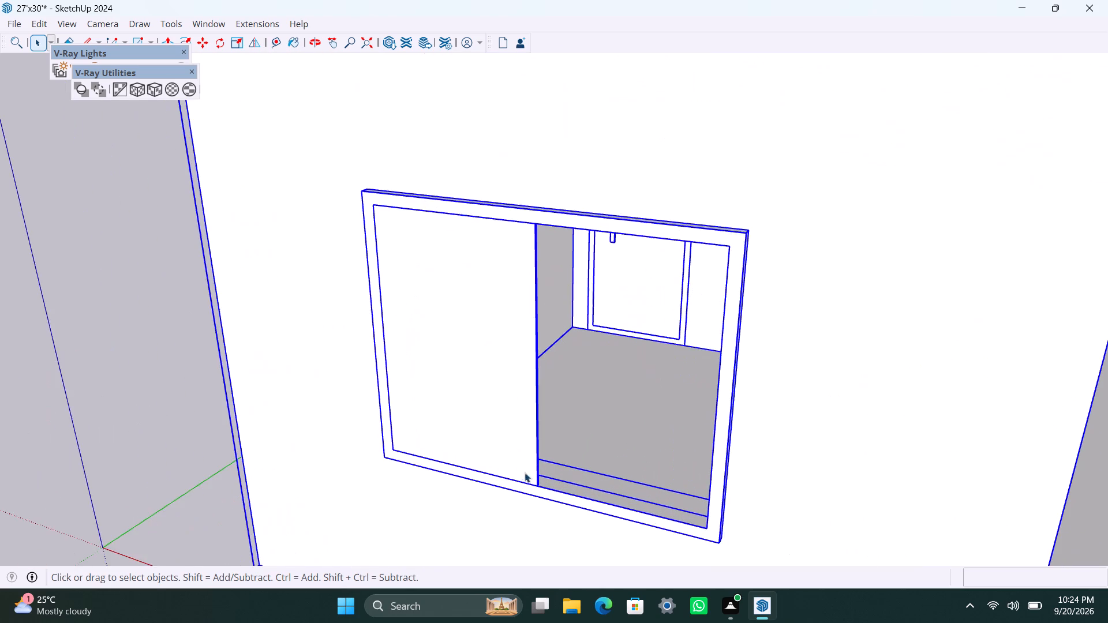
pyautogui.doubleClick(519, 448)
pyautogui.click(519, 448)
pyautogui.scroll(5, 531, 468)
pyautogui.click(530, 463)
pyautogui.scroll(4, 541, 480)
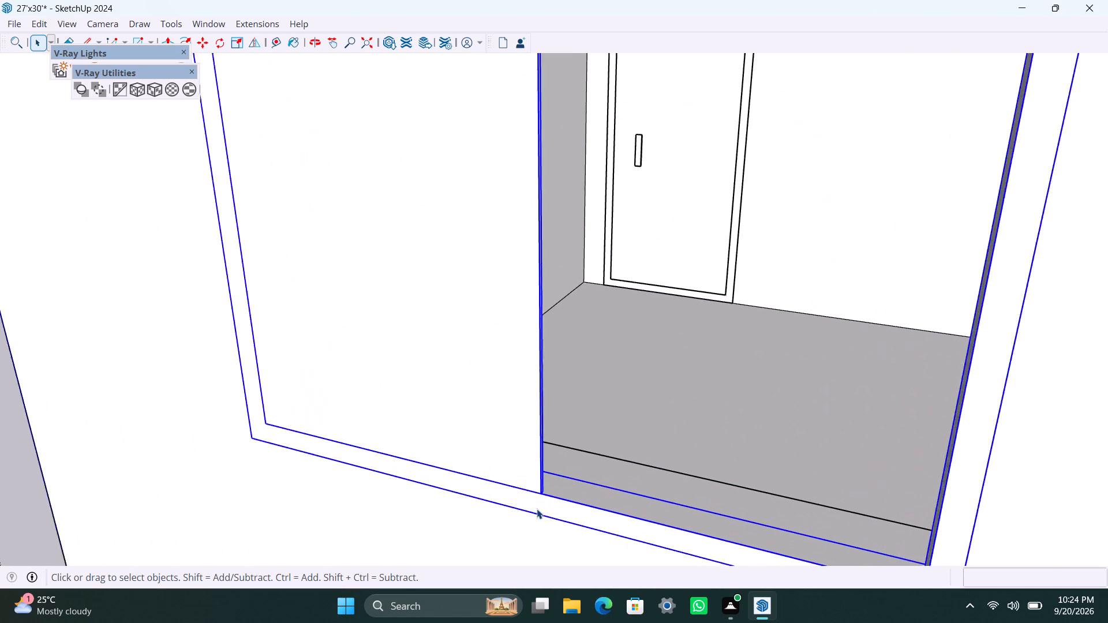
pyautogui.moveTo(534, 512); pyautogui.dragTo(499, 515, button='middle')
pyautogui.doubleClick(500, 474)
pyautogui.click(506, 472)
pyautogui.scroll(1, 517, 482)
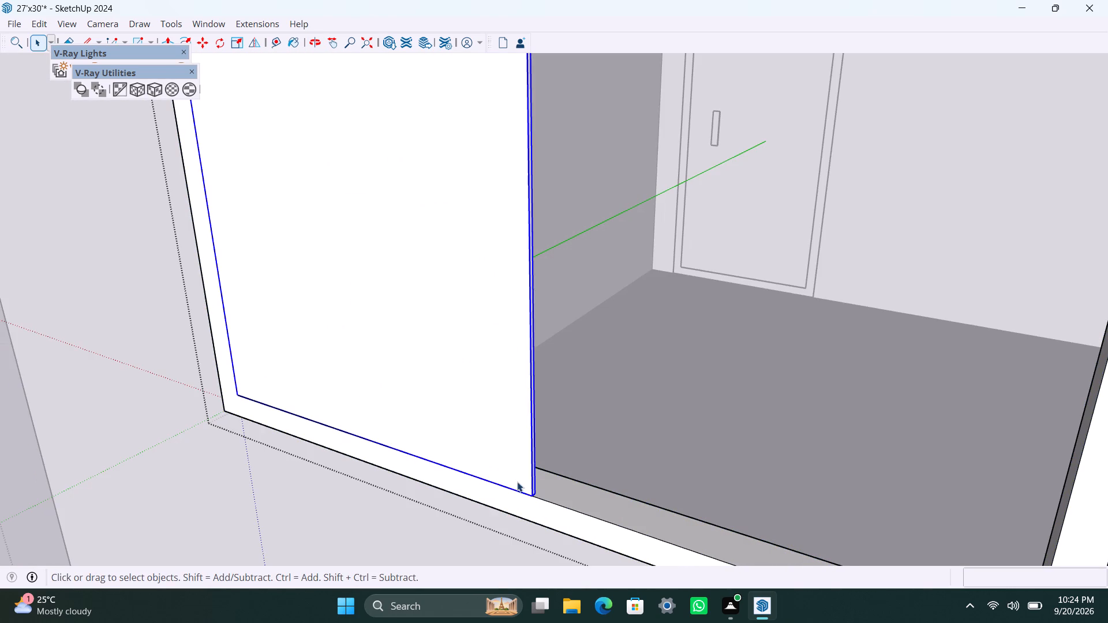
pyautogui.scroll(1, 517, 482)
pyautogui.press('m')
pyautogui.click(535, 493)
pyautogui.click(545, 483)
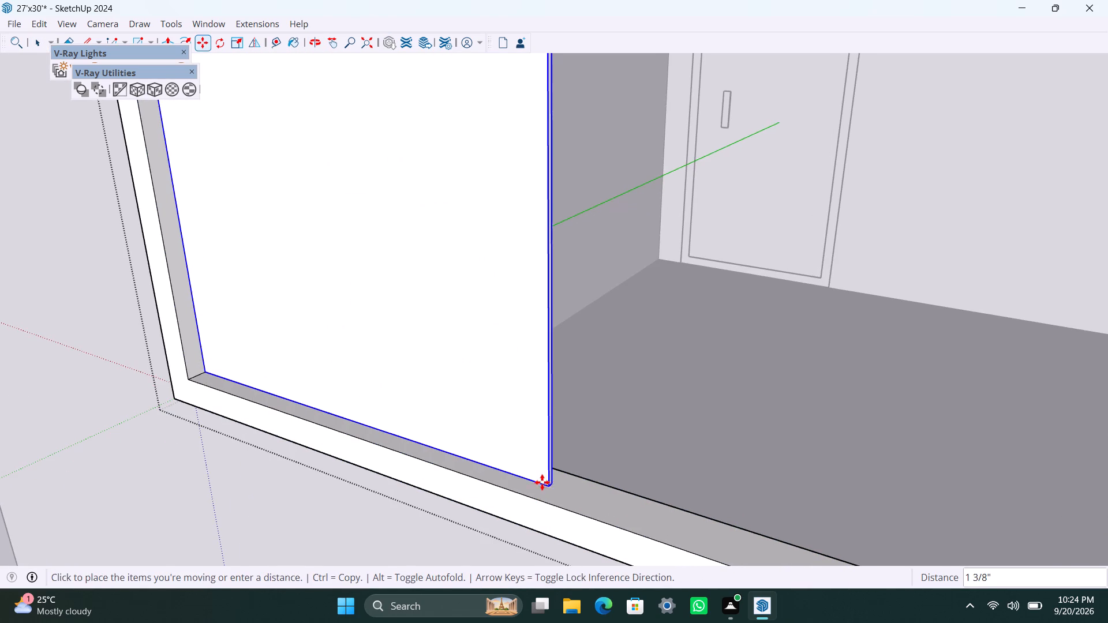
# Copy the pane from its lower corner to the frame's opposite inner corner, filling the open half.
pyautogui.scroll(-20, 516, 479)
pyautogui.scroll(-1, 516, 479)
pyautogui.moveTo(510, 445); pyautogui.dragTo(591, 456, button='middle')
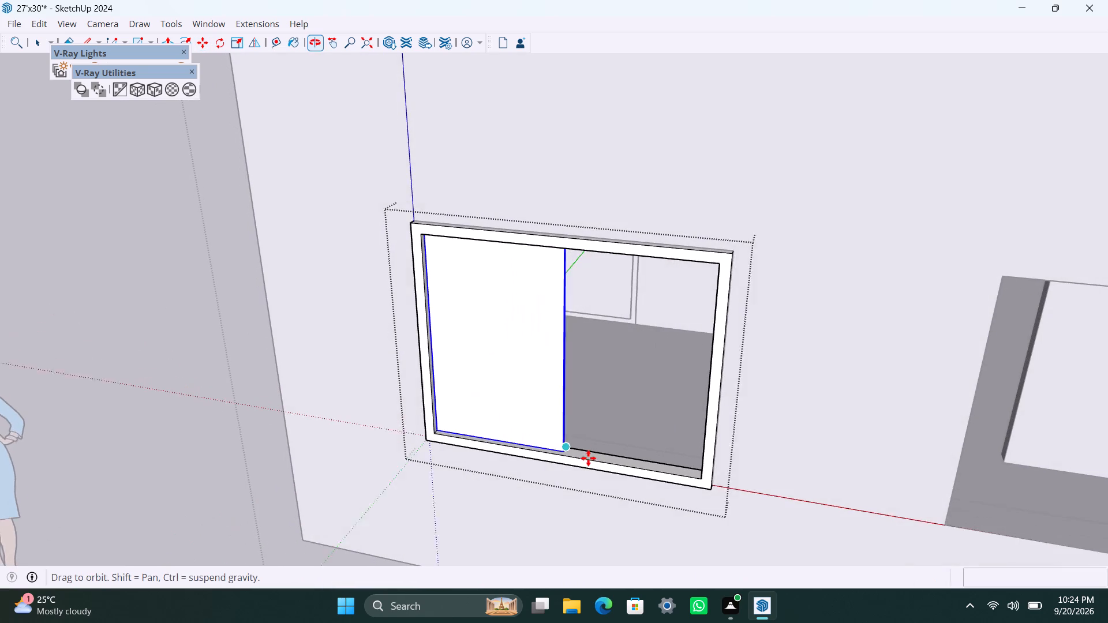
pyautogui.click(567, 448)
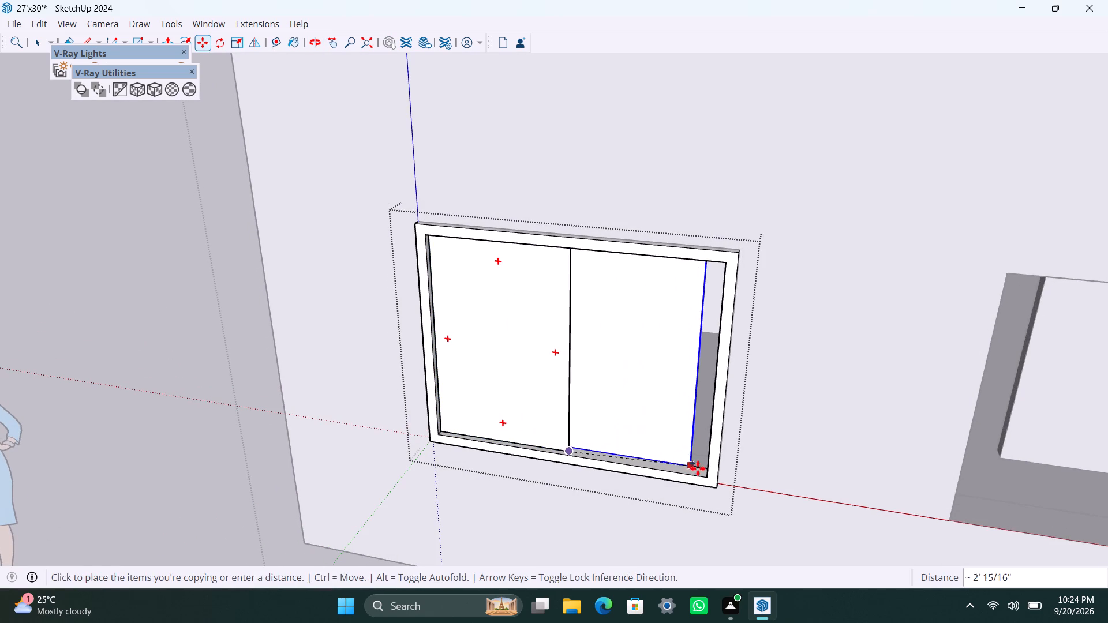
pyautogui.click(705, 475)
# Move the copied pane back into the frame's depth until it meets the first pane, and close the frame group.
pyautogui.scroll(7, 508, 477)
pyautogui.moveTo(566, 459); pyautogui.dragTo(724, 500, button='middle')
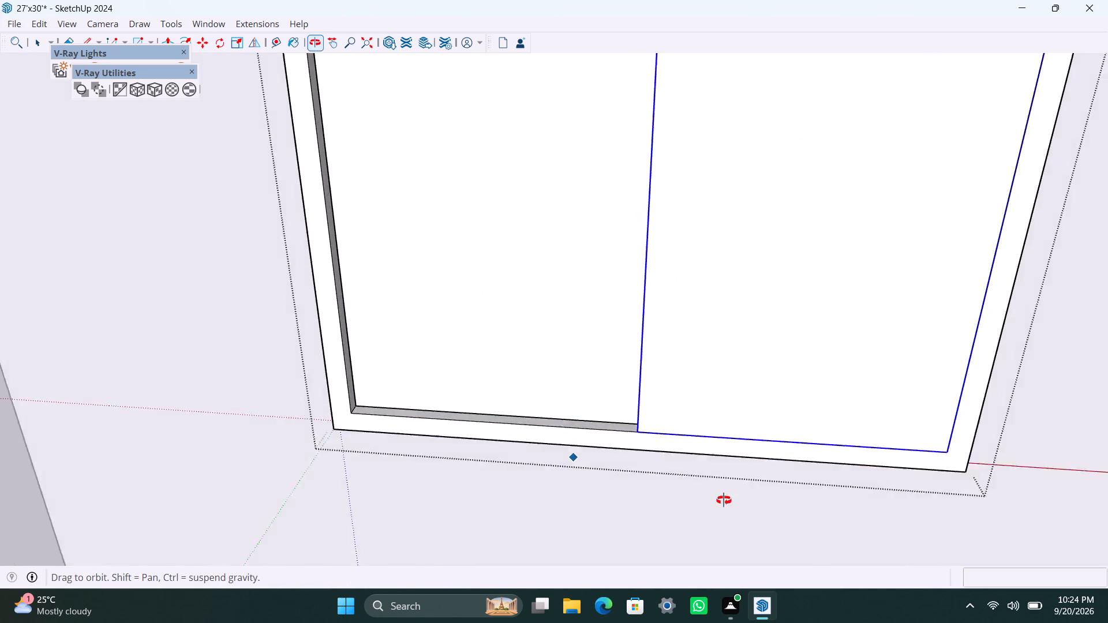
pyautogui.moveTo(724, 500); pyautogui.dragTo(727, 492, button='middle')
pyautogui.scroll(10, 684, 406)
pyautogui.moveTo(653, 416); pyautogui.dragTo(739, 437, button='middle')
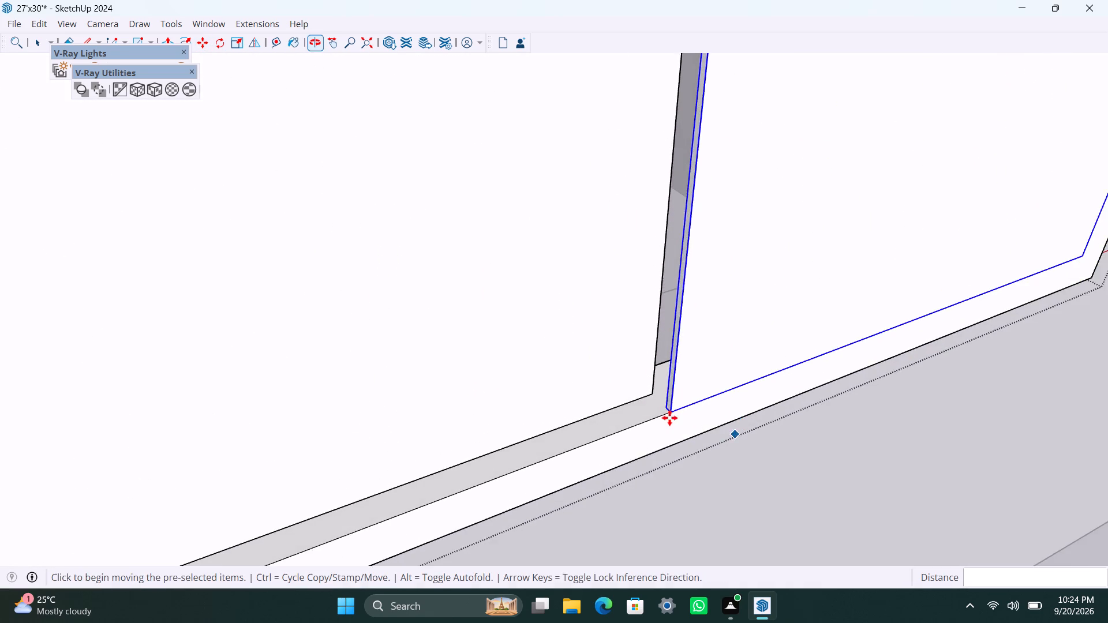
pyautogui.scroll(10, 668, 411)
pyautogui.click(668, 407)
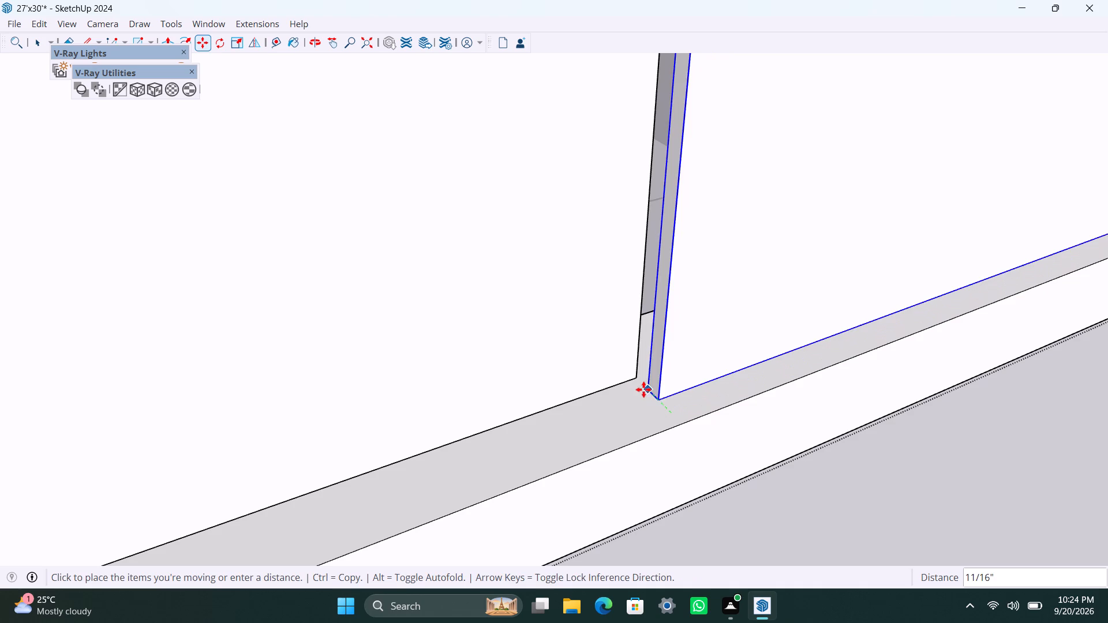
pyautogui.click(634, 373)
pyautogui.scroll(-20, 632, 429)
pyautogui.scroll(-3, 632, 429)
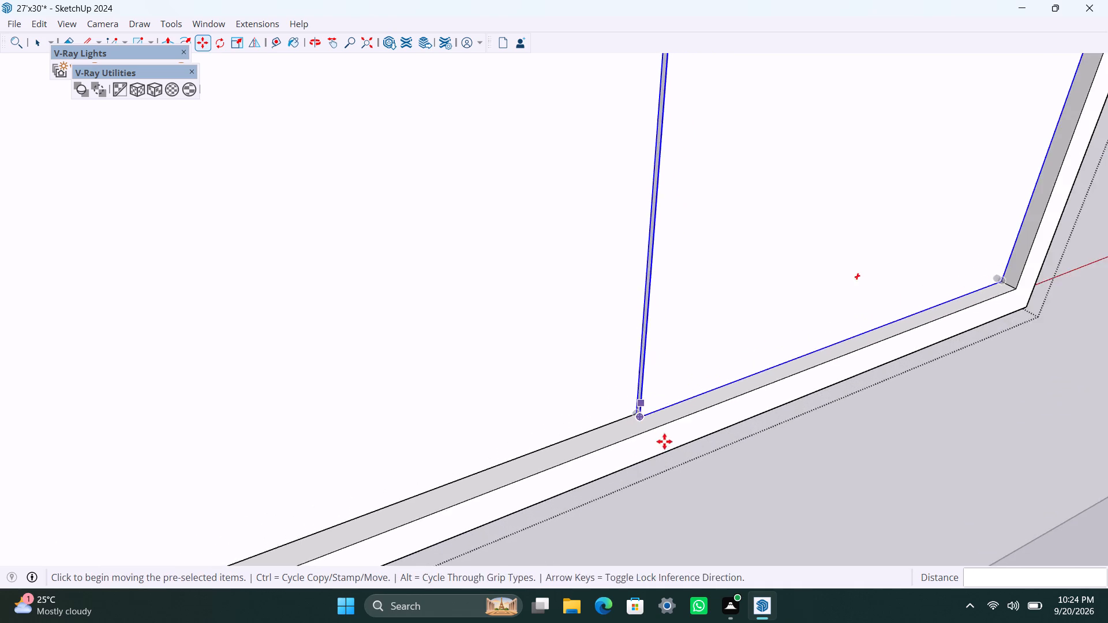
pyautogui.scroll(-16, 664, 441)
pyautogui.scroll(-6, 721, 343)
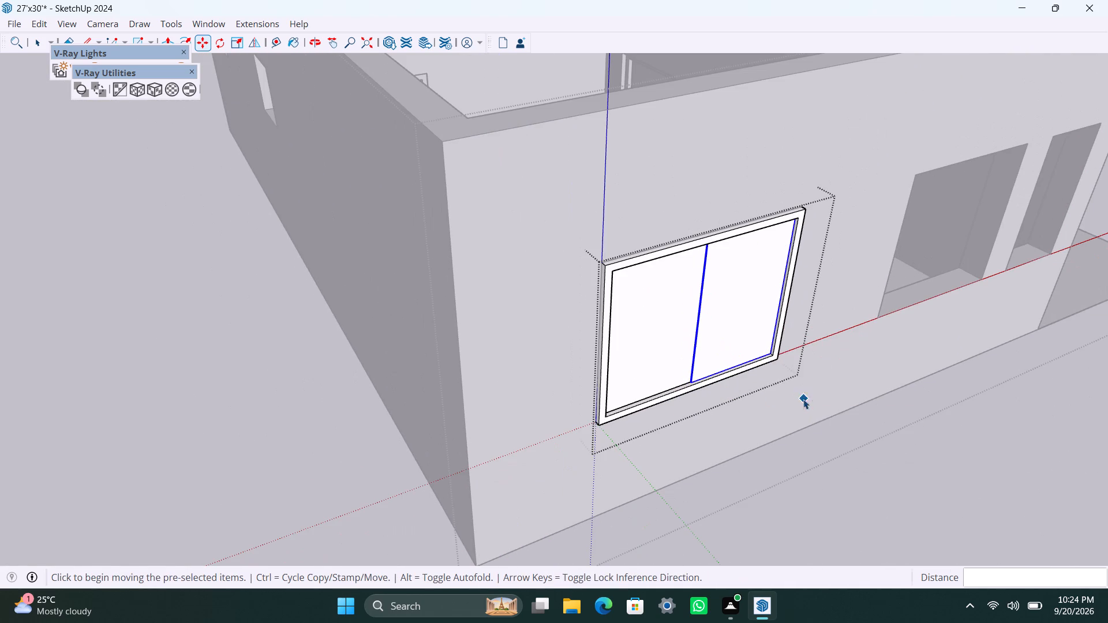
pyautogui.press('space')
pyautogui.click(851, 489)
# Draw a rectangle over the front wall's middle window opening and make its face and edges a group.
pyautogui.scroll(-4, 856, 431)
pyautogui.moveTo(856, 441); pyautogui.dragTo(711, 414, button='middle')
pyautogui.scroll(-2, 726, 410)
pyautogui.keyDown('shift'); pyautogui.moveTo(737, 411); pyautogui.dragTo(729, 411, button='middle'); pyautogui.keyUp('shift')
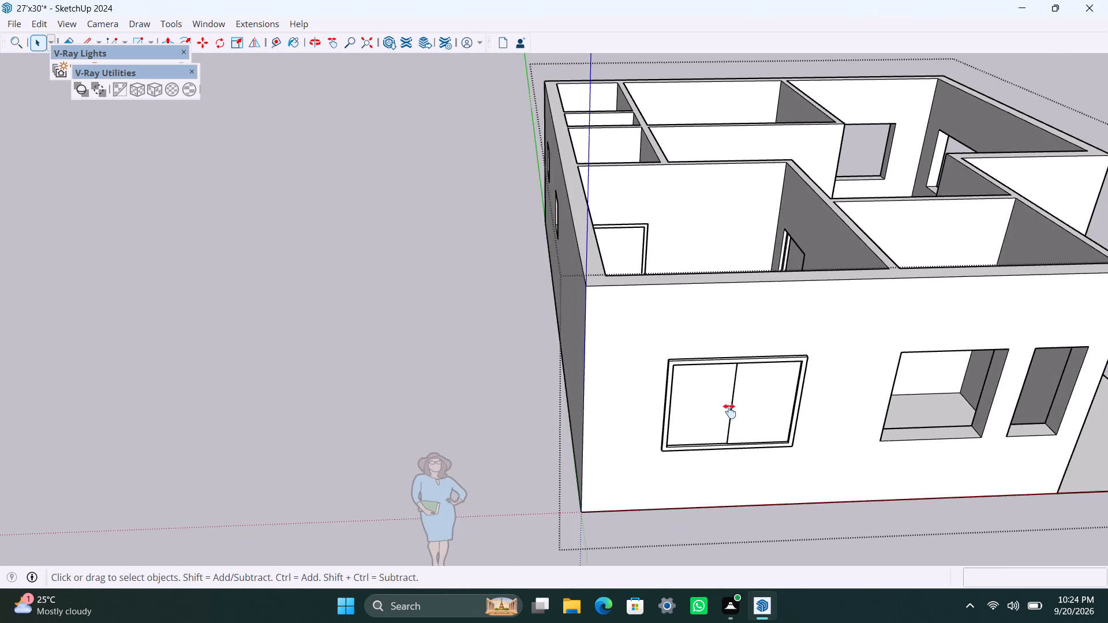
pyautogui.keyDown('shift'); pyautogui.moveTo(729, 411); pyautogui.dragTo(440, 423, button='middle'); pyautogui.keyUp('shift')
pyautogui.scroll(1, 534, 425)
pyautogui.press('r')
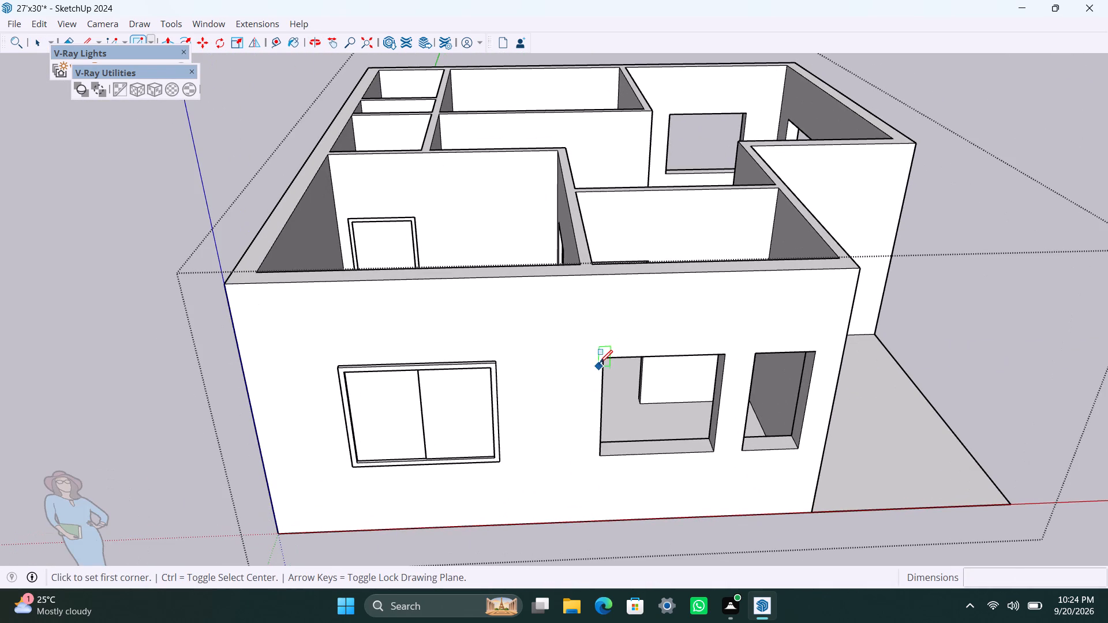
pyautogui.click(600, 360)
pyautogui.click(714, 452)
pyautogui.press('space')
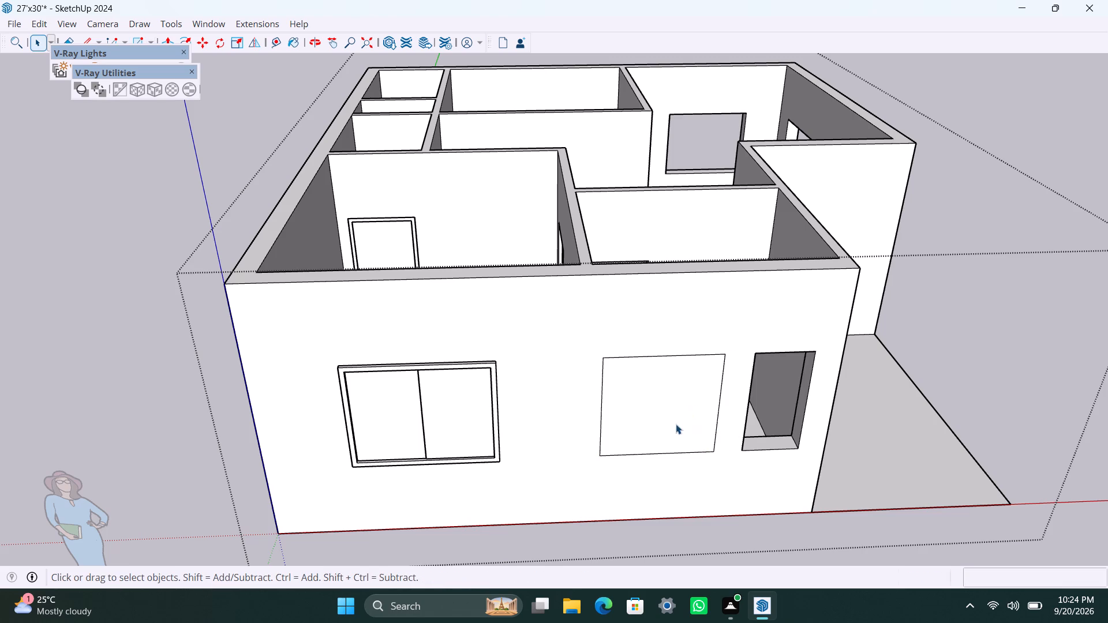
pyautogui.doubleClick(676, 423)
pyautogui.rightClick(676, 421)
pyautogui.click(742, 212)
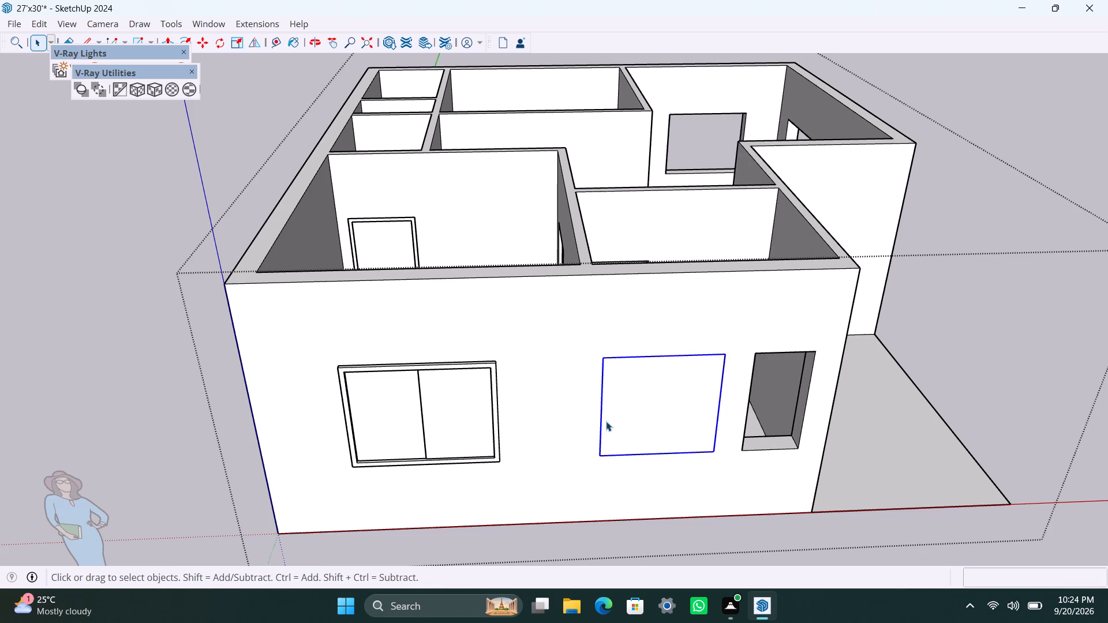
# Offset the grouped rectangle's outline 2" inward and delete the inner face to leave a window frame.
pyautogui.tripleClick(627, 389)
pyautogui.scroll(2, 627, 389)
pyautogui.press('f')
pyautogui.click(627, 388)
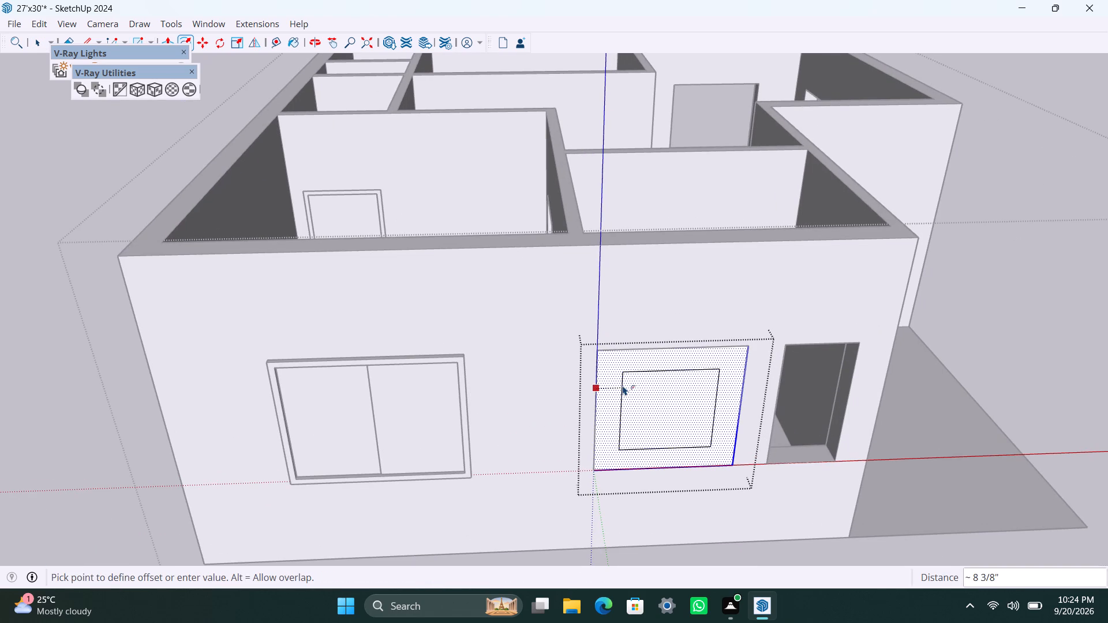
pyautogui.press('2')
pyautogui.hotkey('shift', '"')
pyautogui.press('Return')
pyautogui.press('space')
pyautogui.click(658, 391)
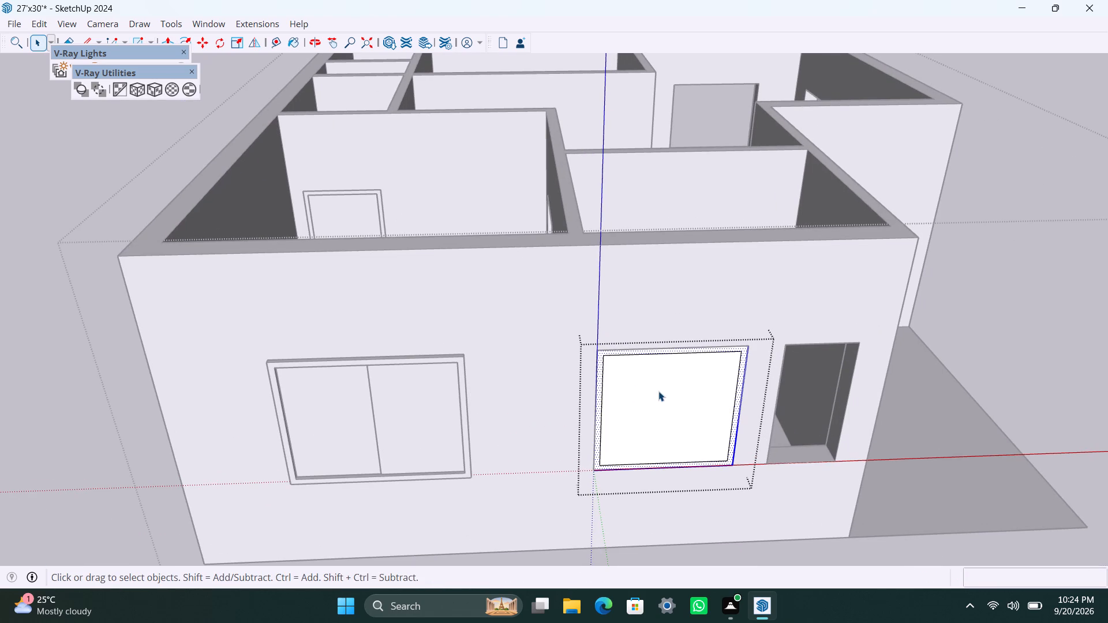
pyautogui.press('Delete')
# Extrude the new window frame's face by 1.5".
pyautogui.scroll(6, 617, 444)
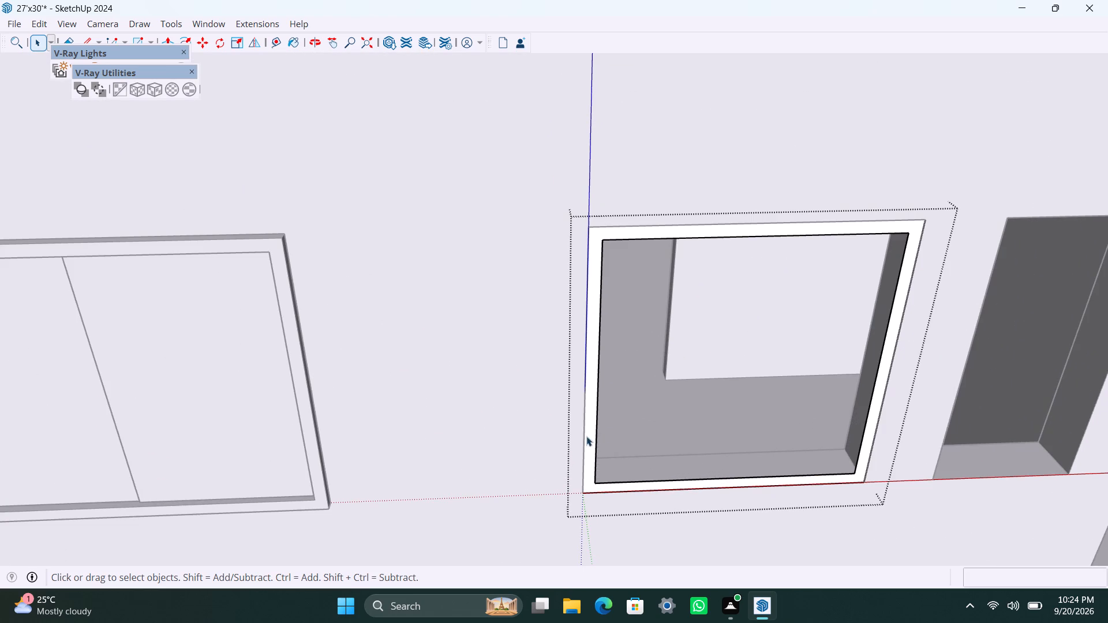
pyautogui.click(590, 433)
pyautogui.press('p')
pyautogui.click(590, 433)
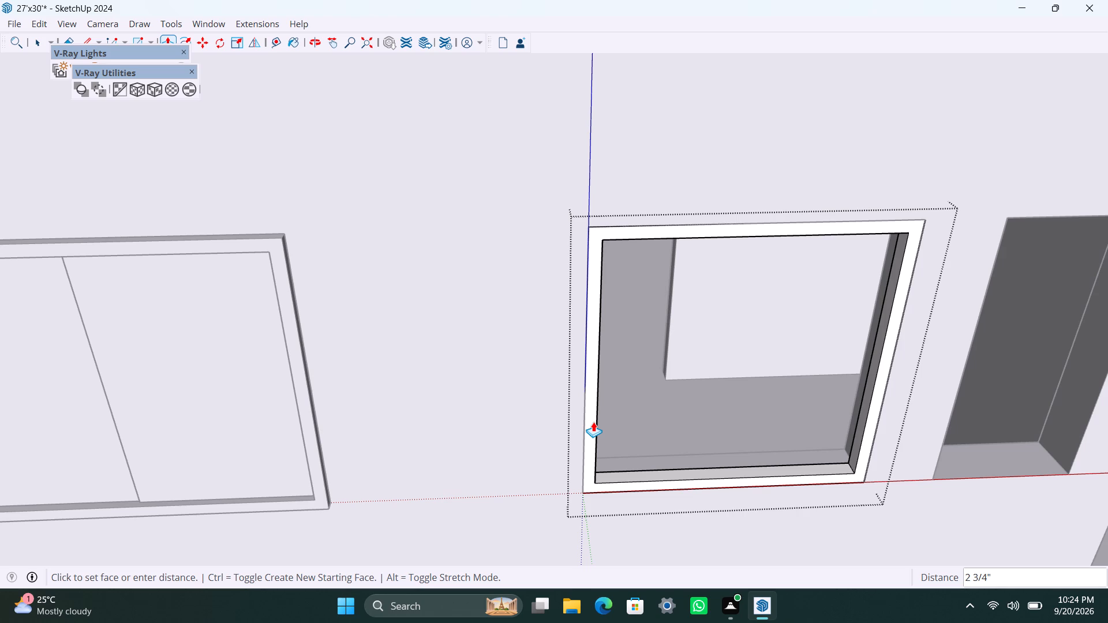
pyautogui.write('2.')
pyautogui.press('BackSpace')
pyautogui.write('1.5')
pyautogui.press('BackSpace')
pyautogui.press('BackSpace')
pyautogui.press('BackSpace')
pyautogui.press('BackSpace')
pyautogui.write('1.5"')
pyautogui.press('Return')
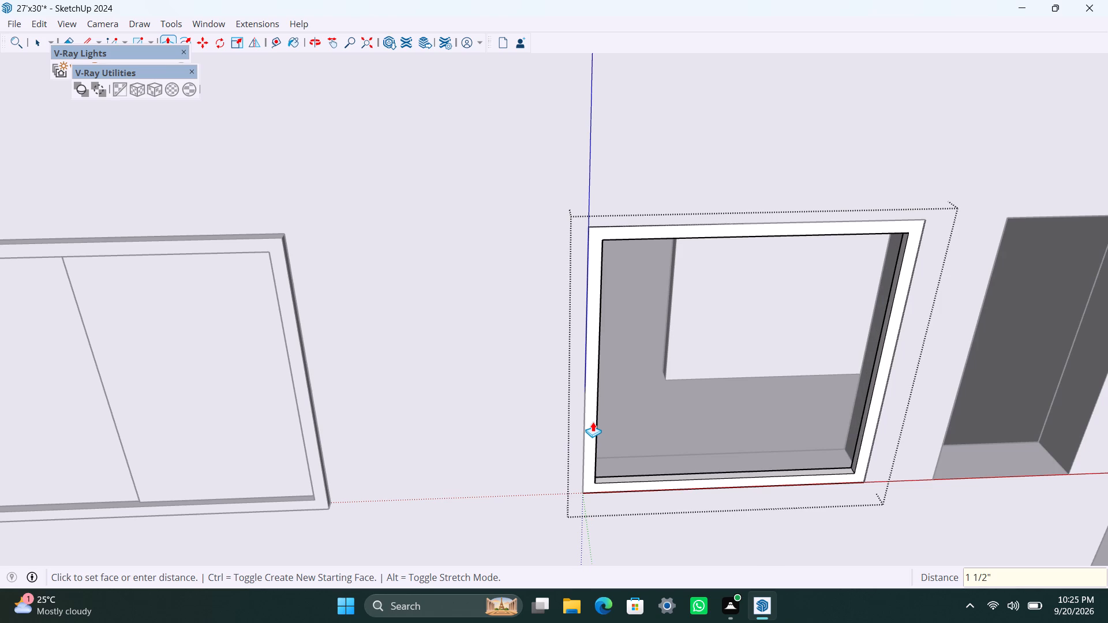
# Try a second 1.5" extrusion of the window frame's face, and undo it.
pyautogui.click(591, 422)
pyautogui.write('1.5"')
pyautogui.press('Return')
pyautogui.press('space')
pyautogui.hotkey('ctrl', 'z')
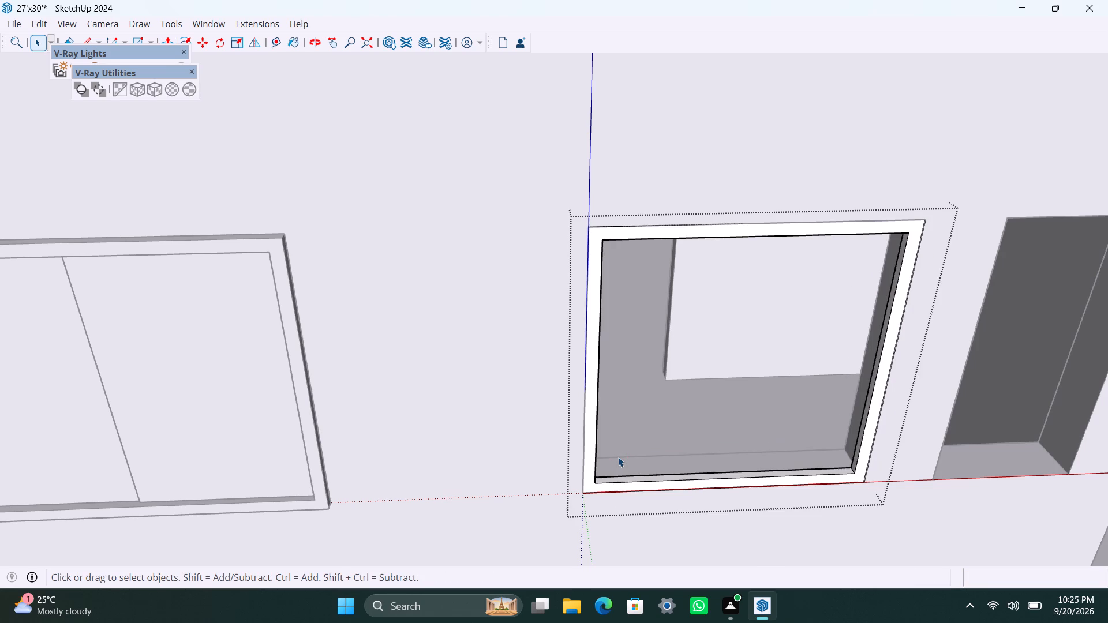
# Select the window frame's front face and extrude it by another 1.5".
pyautogui.click(595, 479)
pyautogui.click(589, 486)
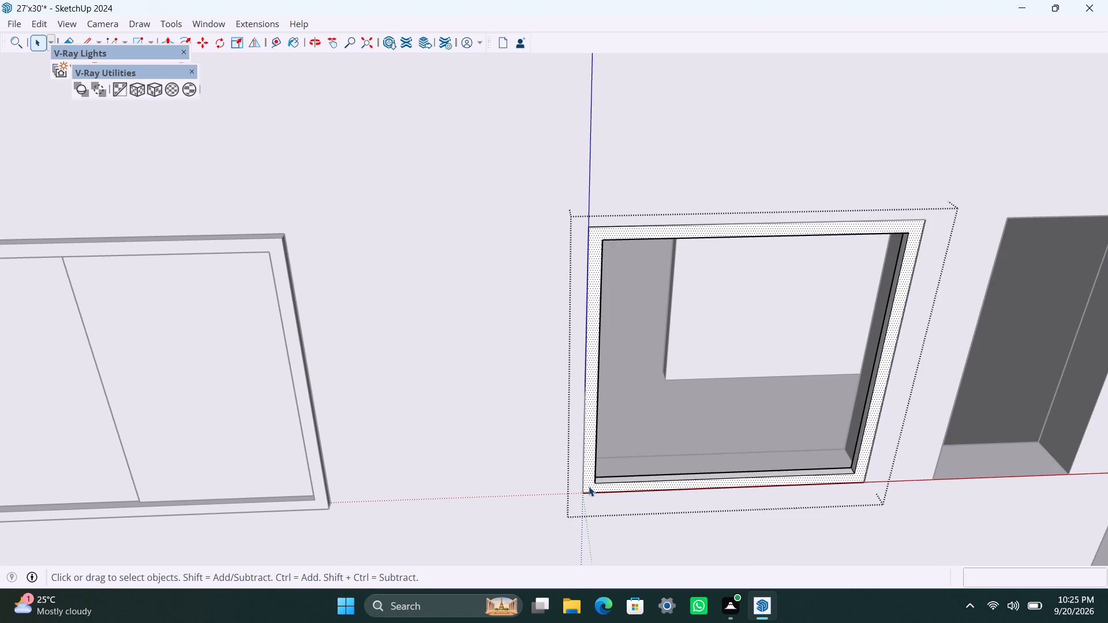
pyautogui.press('p')
pyautogui.click(589, 486)
pyautogui.press('space')
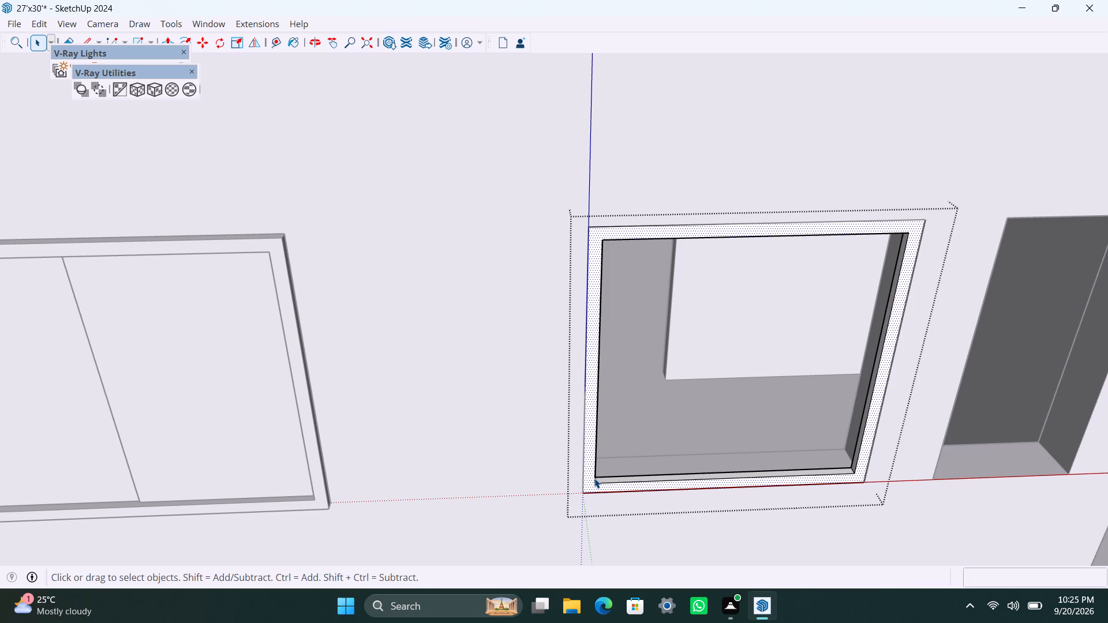
pyautogui.press('p')
pyautogui.click(589, 472)
pyautogui.write('1.5"')
pyautogui.press('Return')
pyautogui.press('space')
# Draw a pane rectangle over the half of the frame opening nearest the first window, and delete the face filling the other half.
pyautogui.scroll(-5, 591, 506)
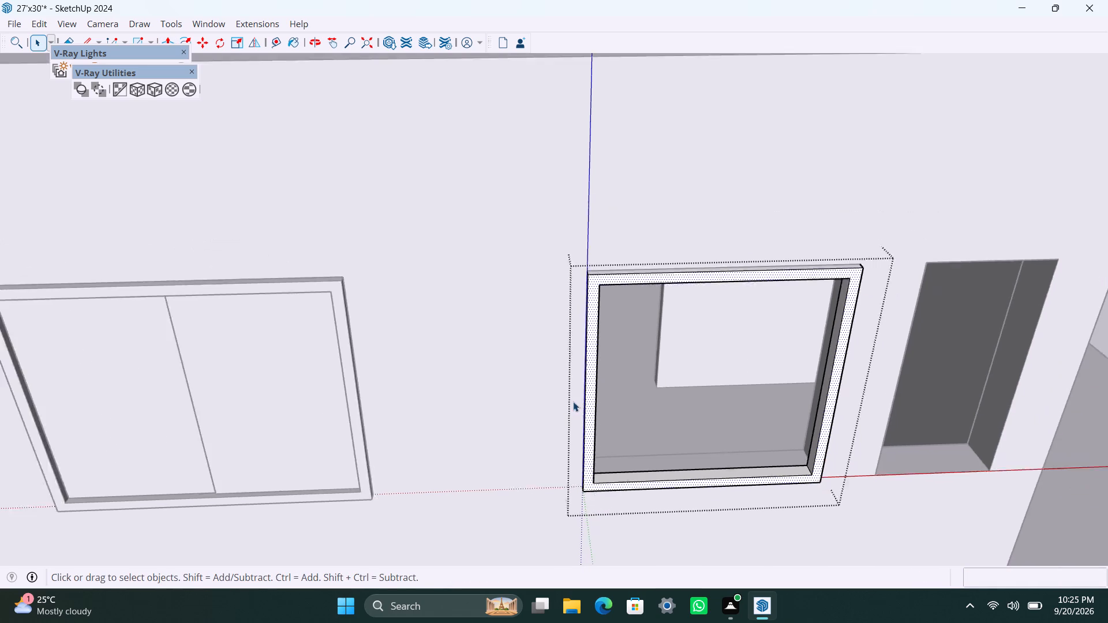
pyautogui.moveTo(518, 351); pyautogui.dragTo(506, 312, button='middle')
pyautogui.scroll(-2, 529, 313)
pyautogui.keyDown('shift'); pyautogui.moveTo(530, 314); pyautogui.dragTo(484, 314, button='middle'); pyautogui.keyUp('shift')
pyautogui.scroll(2, 545, 331)
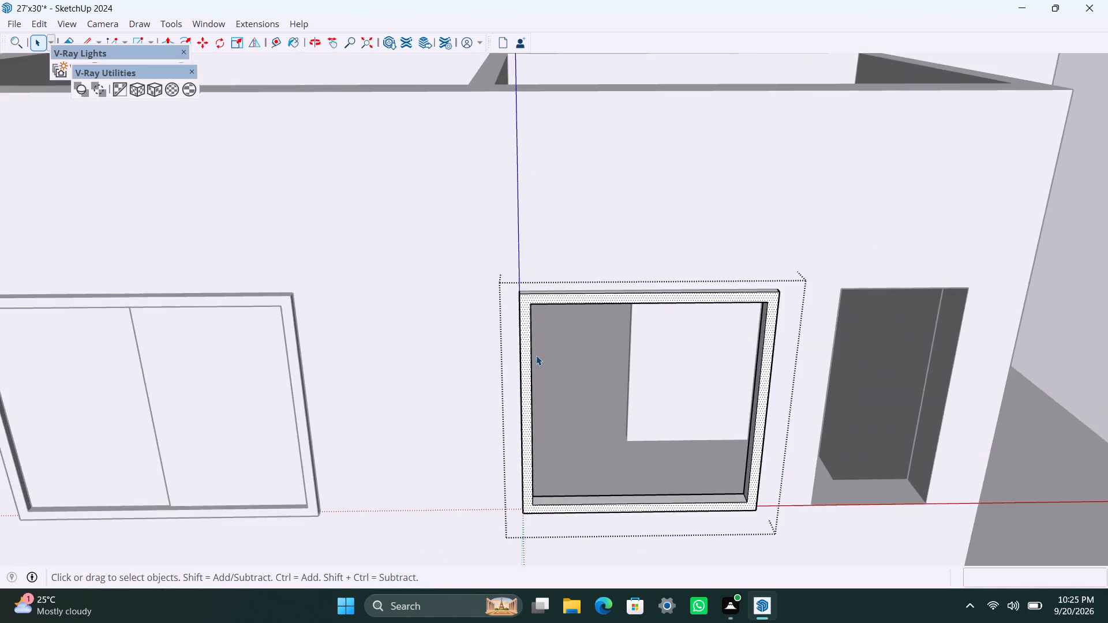
pyautogui.moveTo(536, 357); pyautogui.dragTo(510, 348, button='middle')
pyautogui.press('r')
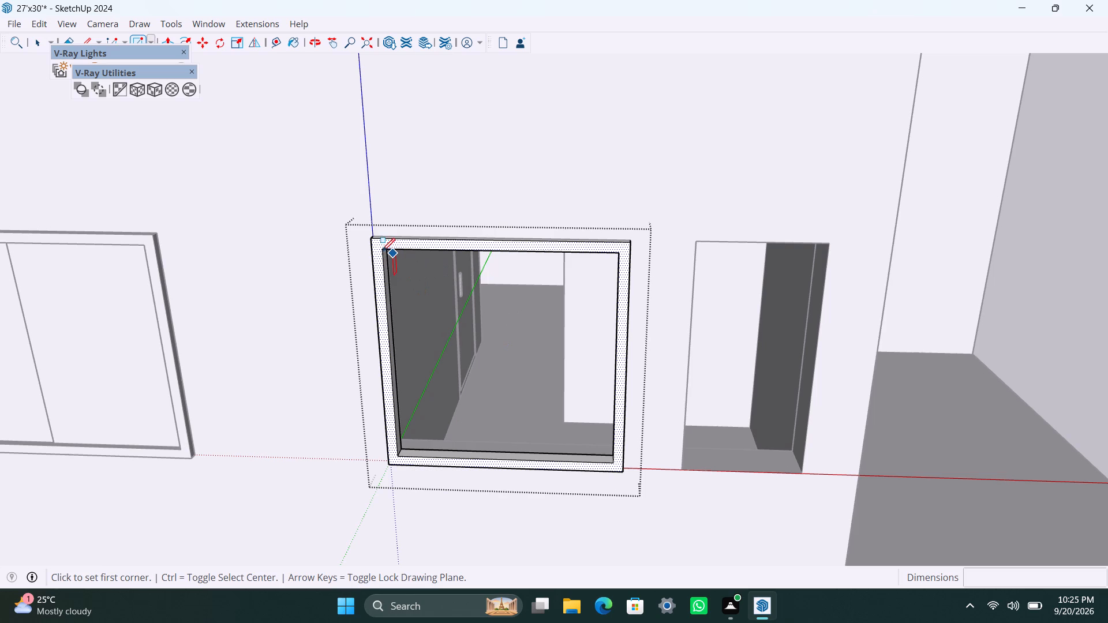
pyautogui.moveTo(382, 249); pyautogui.dragTo(384, 256)
pyautogui.click(507, 457)
pyautogui.press('space')
pyautogui.click(549, 425)
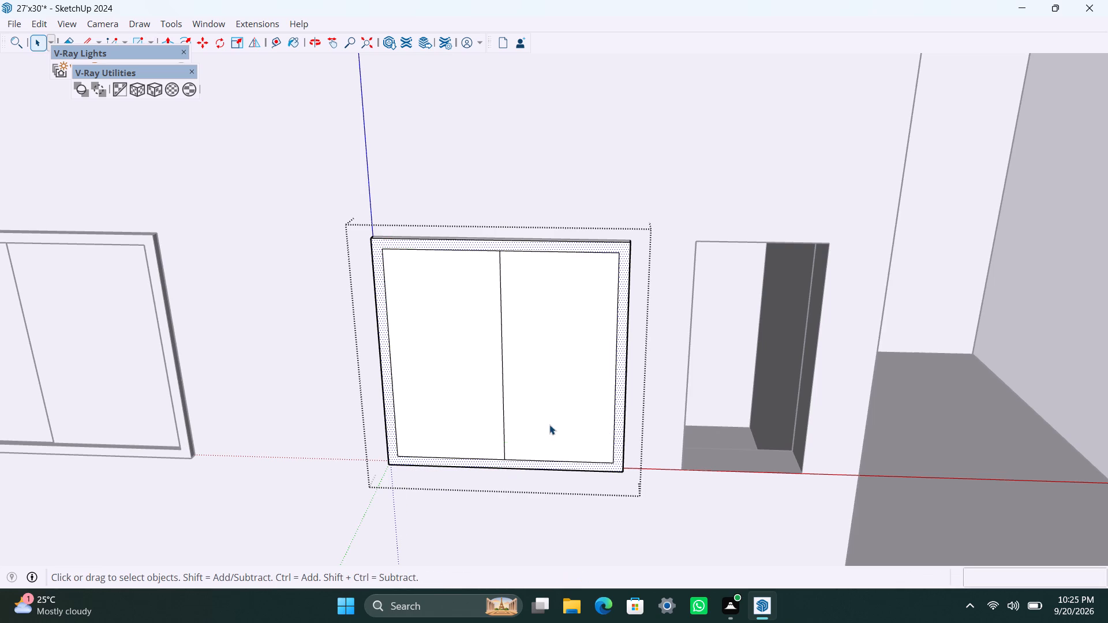
pyautogui.press('Delete')
# Make the remaining half-width pane face and its edges a group.
pyautogui.doubleClick(493, 422)
pyautogui.rightClick(493, 421)
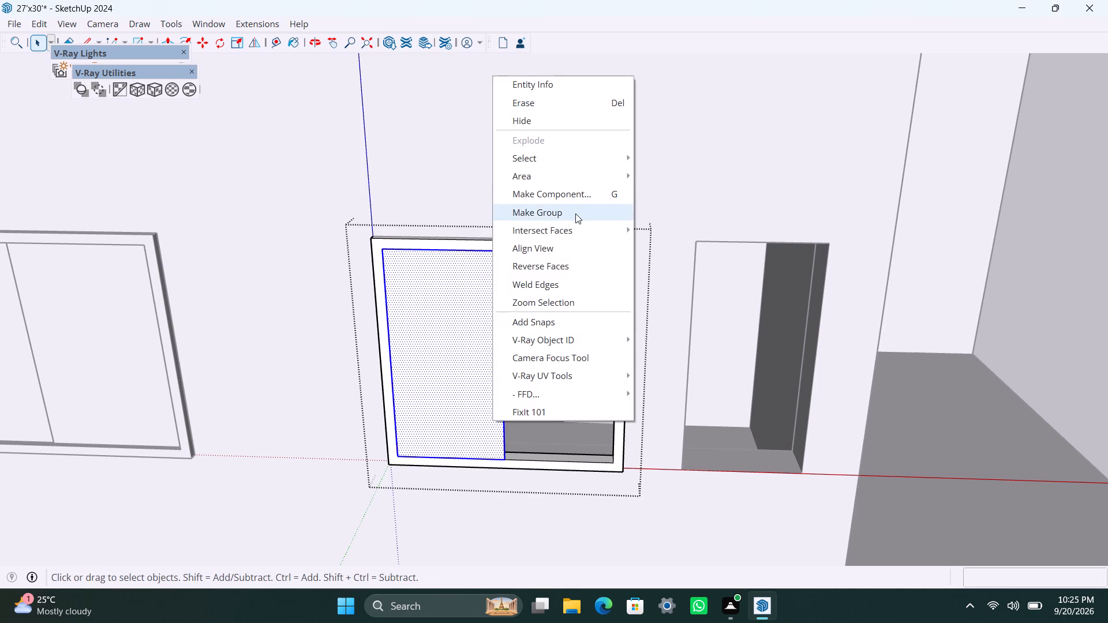
pyautogui.click(575, 211)
# Extrude the grouped pane to a thickness of 8mm and close its group.
pyautogui.doubleClick(455, 364)
pyautogui.click(455, 367)
pyautogui.press('p')
pyautogui.click(457, 373)
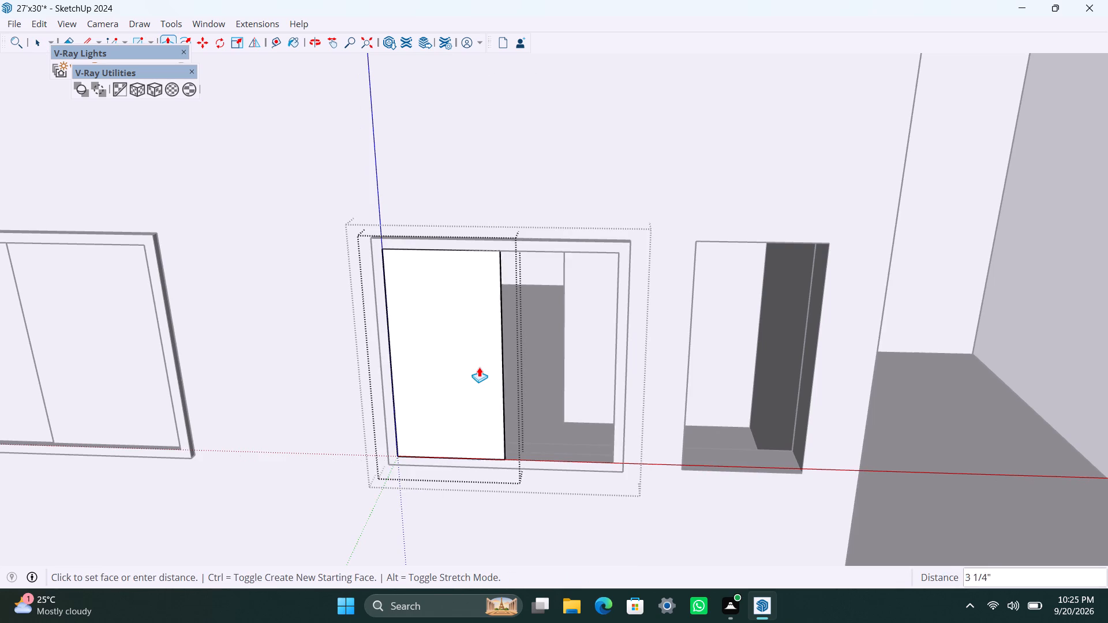
pyautogui.write('8mm')
pyautogui.press('Return')
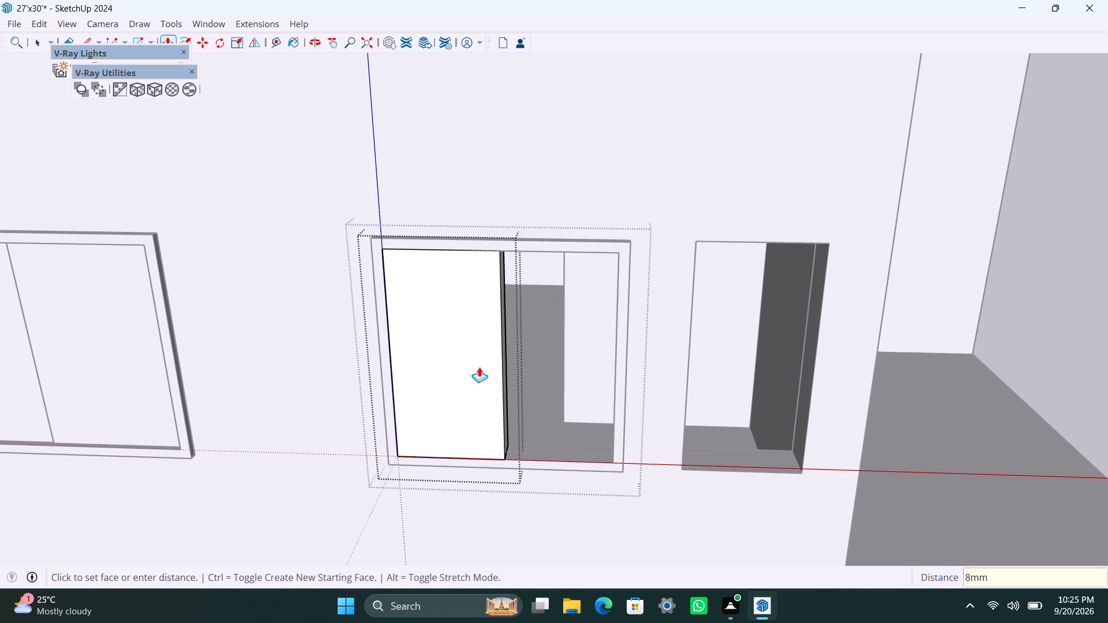
pyautogui.press('space')
pyautogui.scroll(-9, 734, 344)
pyautogui.click(713, 430)
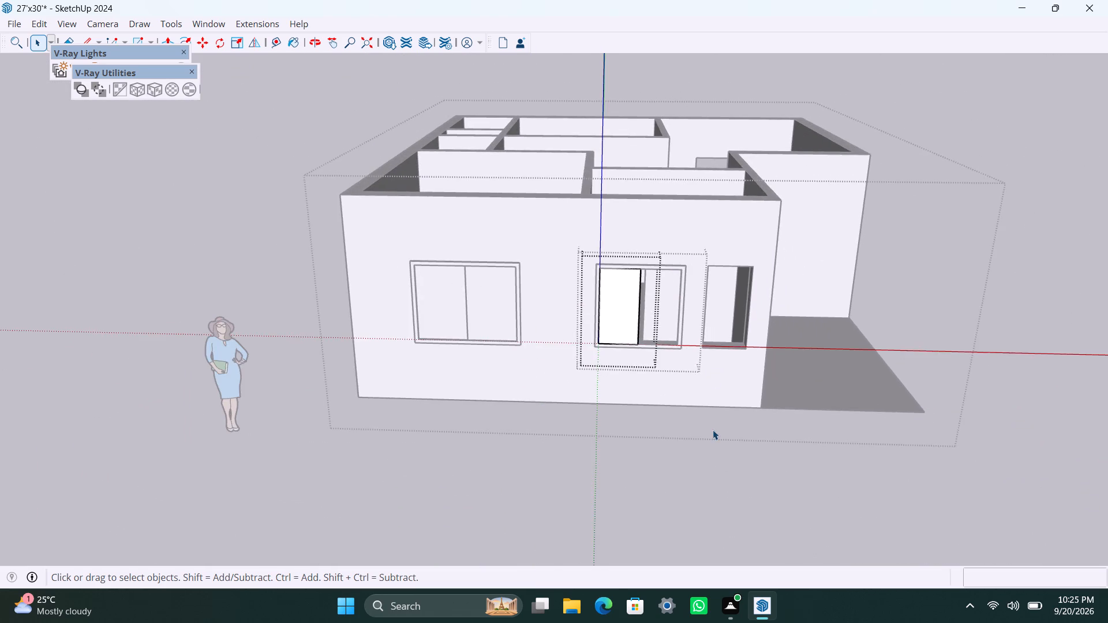
# Move the grouped half-width pane back about 1 9/16" into the middle window's frame.
pyautogui.scroll(3, 709, 369)
pyautogui.moveTo(696, 361); pyautogui.dragTo(561, 449, button='middle')
pyautogui.scroll(7, 554, 386)
pyautogui.click(561, 336)
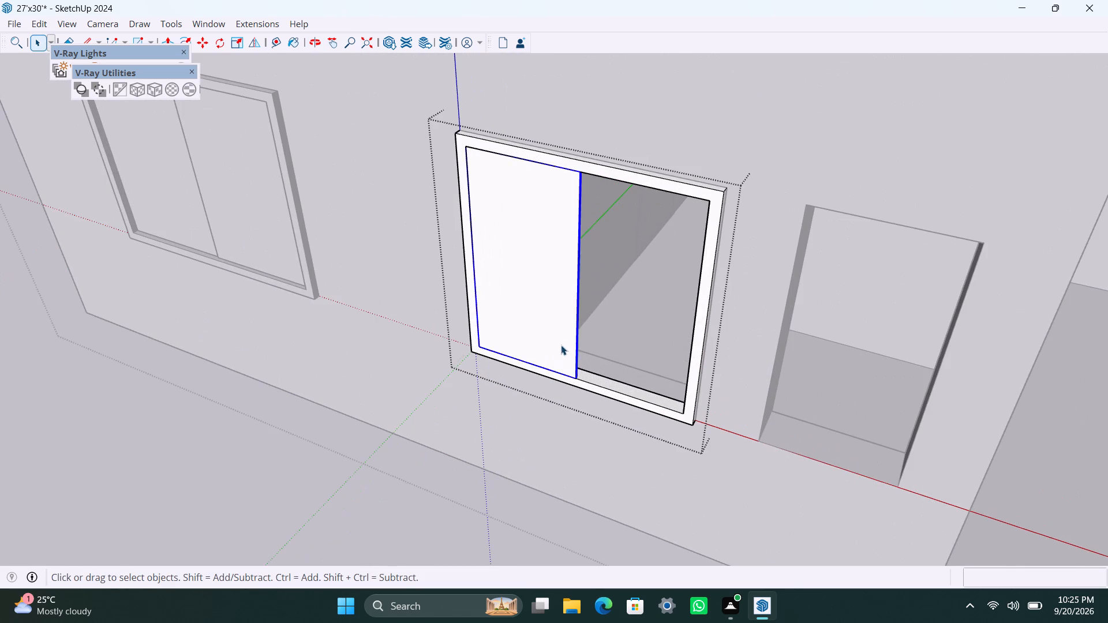
pyautogui.scroll(9, 561, 365)
pyautogui.press('m')
pyautogui.click(590, 390)
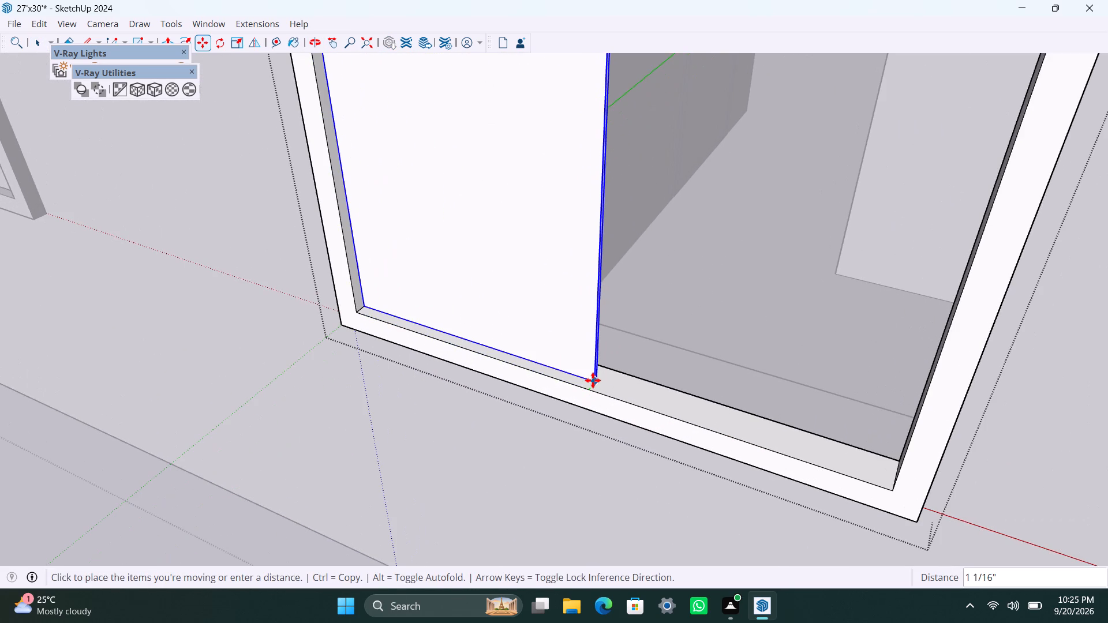
pyautogui.click(596, 376)
# Copy the pane into the frame's empty half and set the copy back about 1 1/4" to meet the first pane's front corner.
pyautogui.click(596, 376)
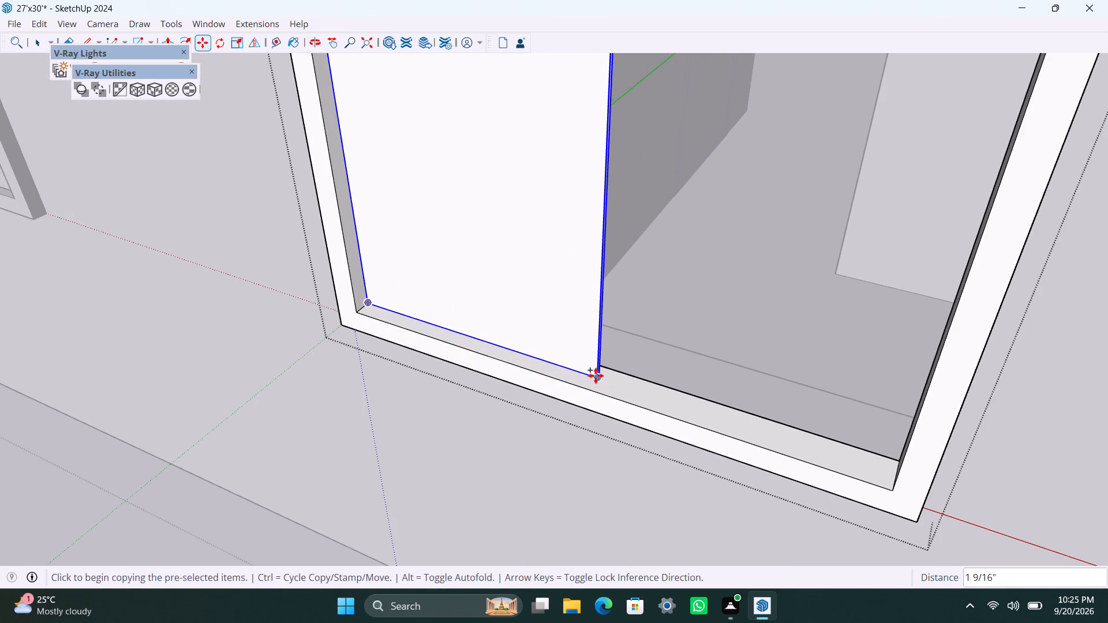
pyautogui.click(892, 485)
pyautogui.scroll(7, 750, 441)
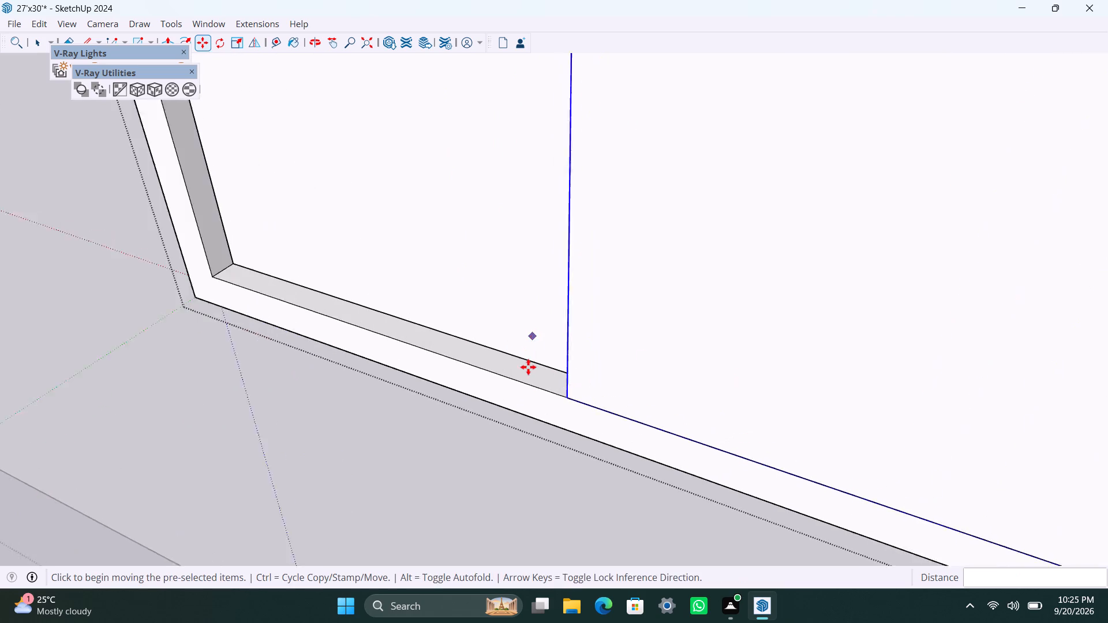
pyautogui.moveTo(527, 370); pyautogui.dragTo(898, 468, button='middle')
pyautogui.scroll(9, 683, 359)
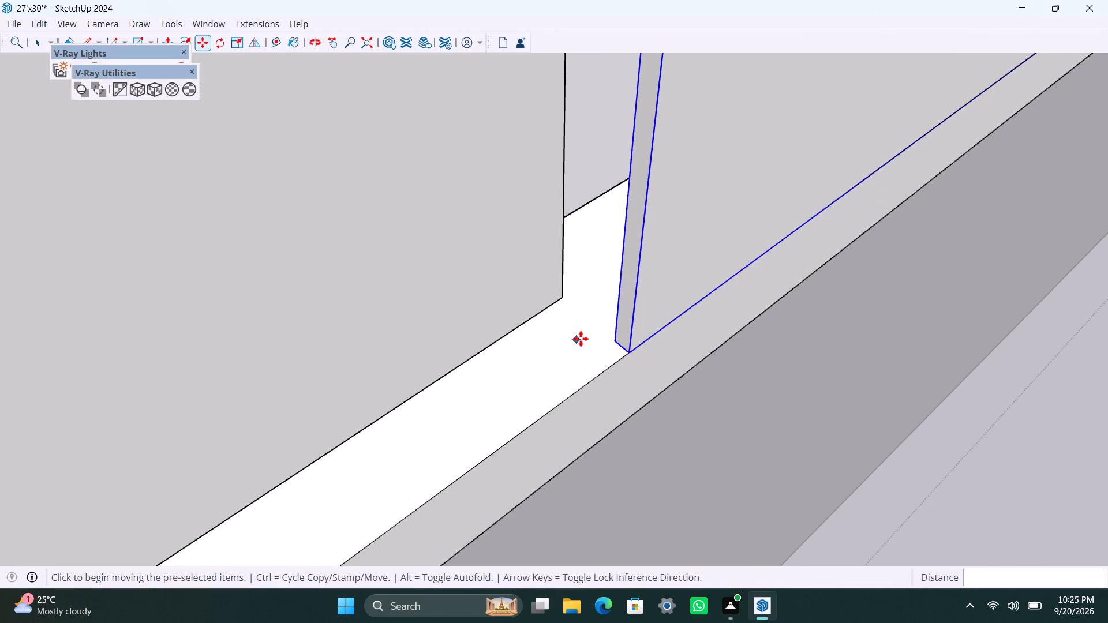
pyautogui.click(613, 335)
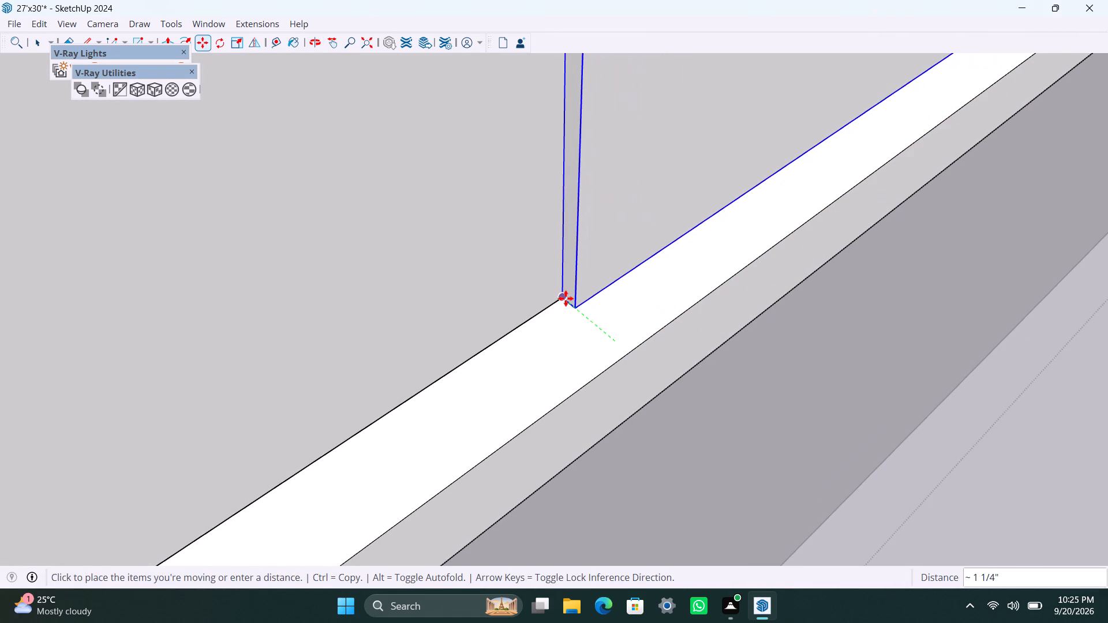
pyautogui.click(565, 297)
pyautogui.scroll(-20, 565, 320)
pyautogui.scroll(-4, 565, 320)
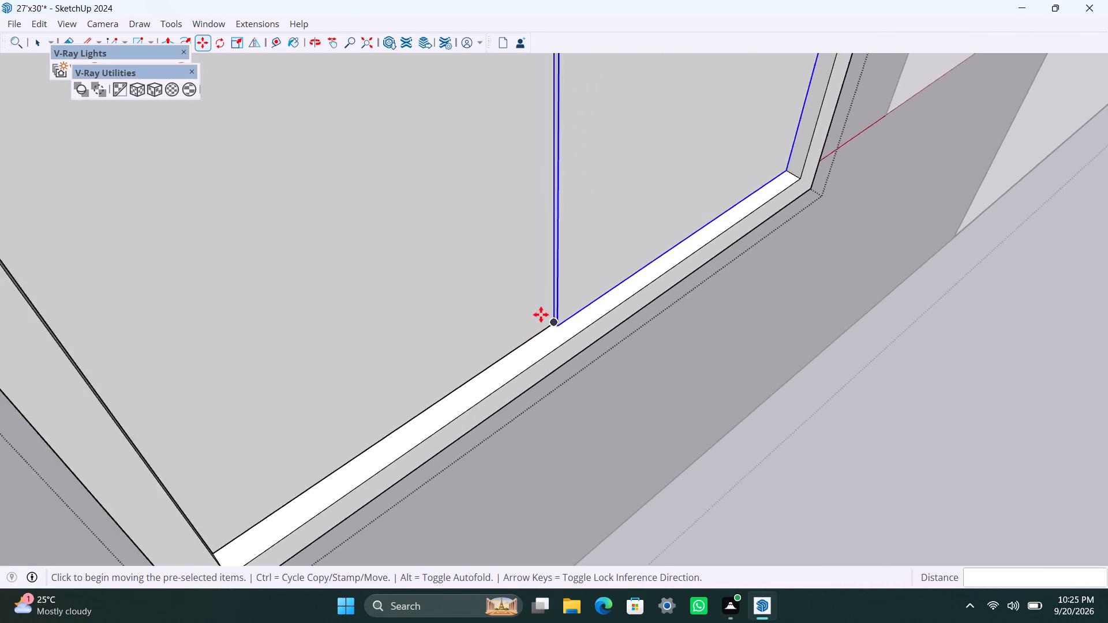
pyautogui.scroll(-20, 541, 314)
pyautogui.press('space')
pyautogui.click(582, 417)
# Draw a rectangle over the narrow window opening in the same wall and make it a group.
pyautogui.scroll(-4, 640, 318)
pyautogui.moveTo(623, 343); pyautogui.dragTo(517, 328, button='middle')
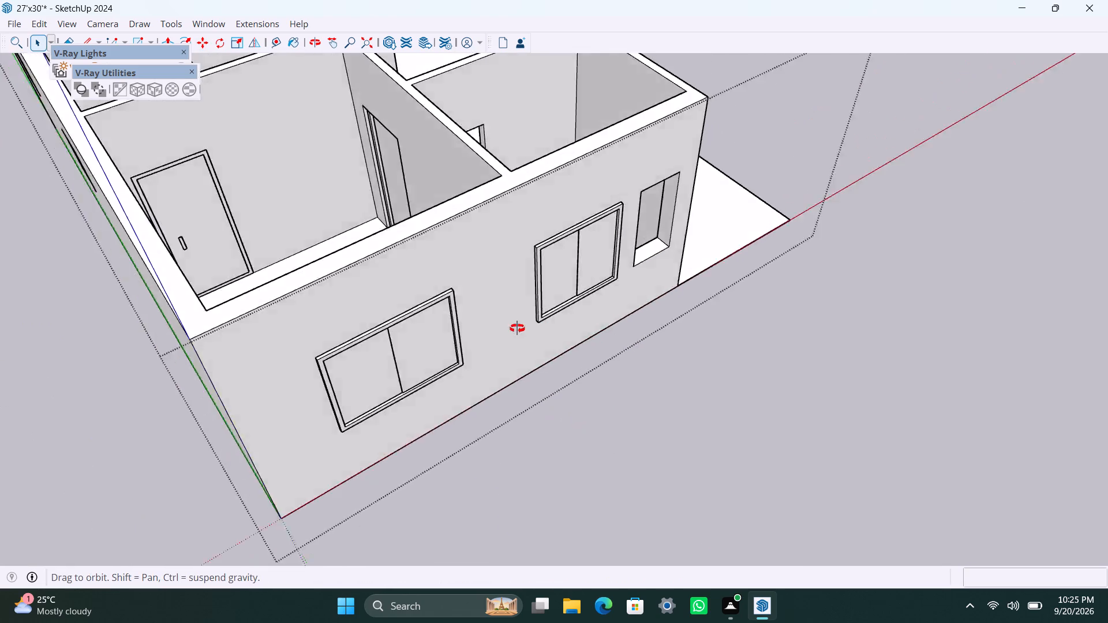
pyautogui.moveTo(517, 328); pyautogui.dragTo(323, 276, button='middle')
pyautogui.press('r')
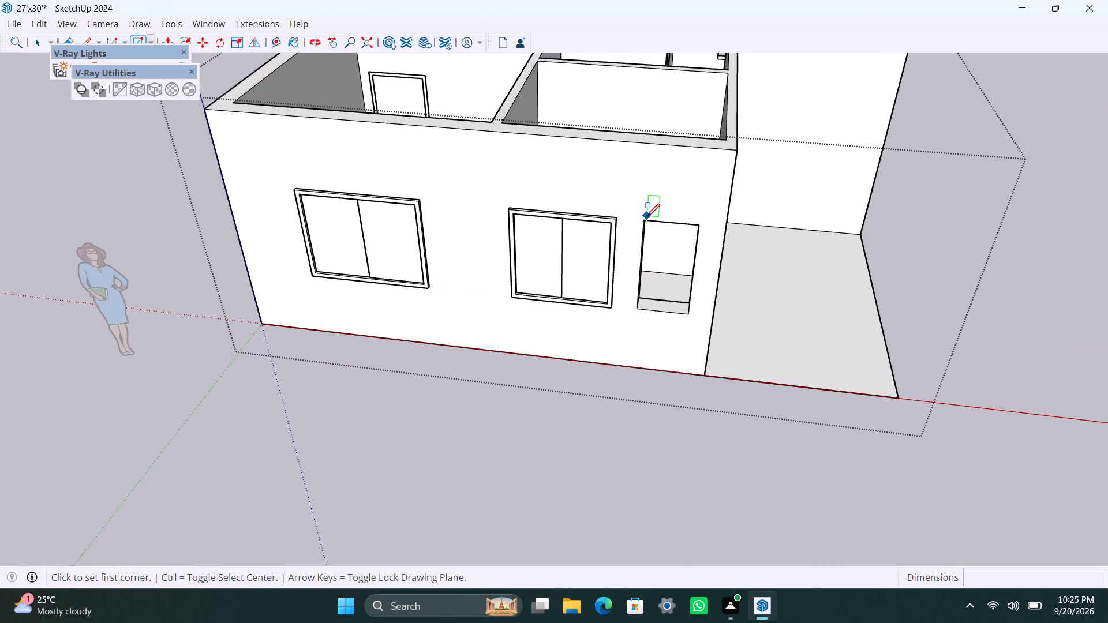
pyautogui.click(647, 218)
pyautogui.click(685, 312)
pyautogui.press('space')
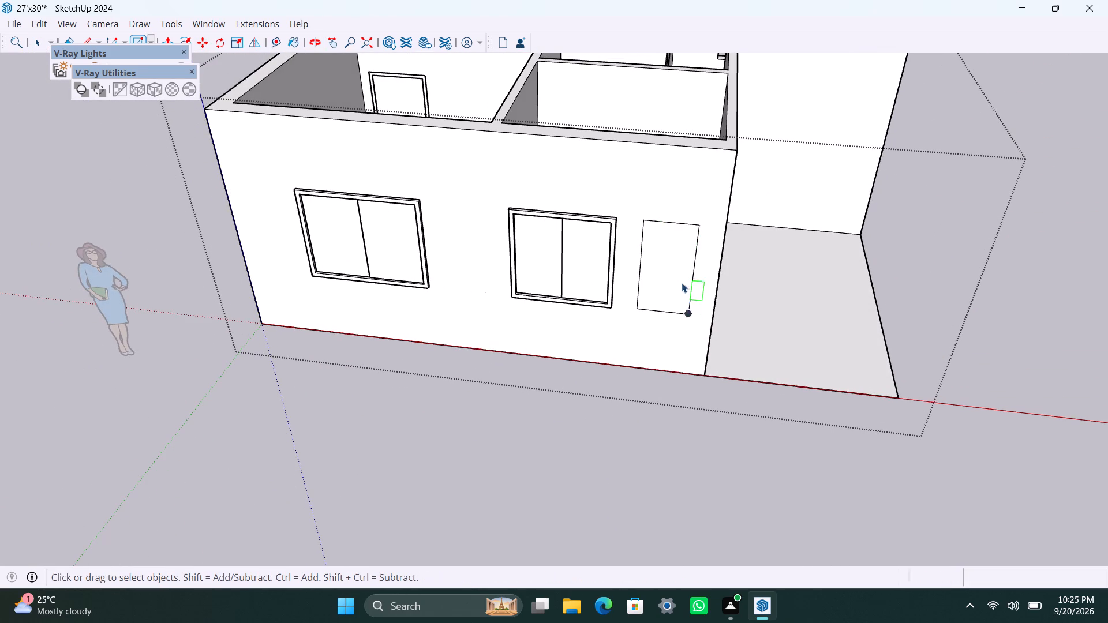
pyautogui.doubleClick(681, 281)
pyautogui.rightClick(680, 280)
pyautogui.click(742, 135)
# Offset the narrow window face's outline inward by 2" and delete the inner face to leave a frame.
pyautogui.doubleClick(664, 289)
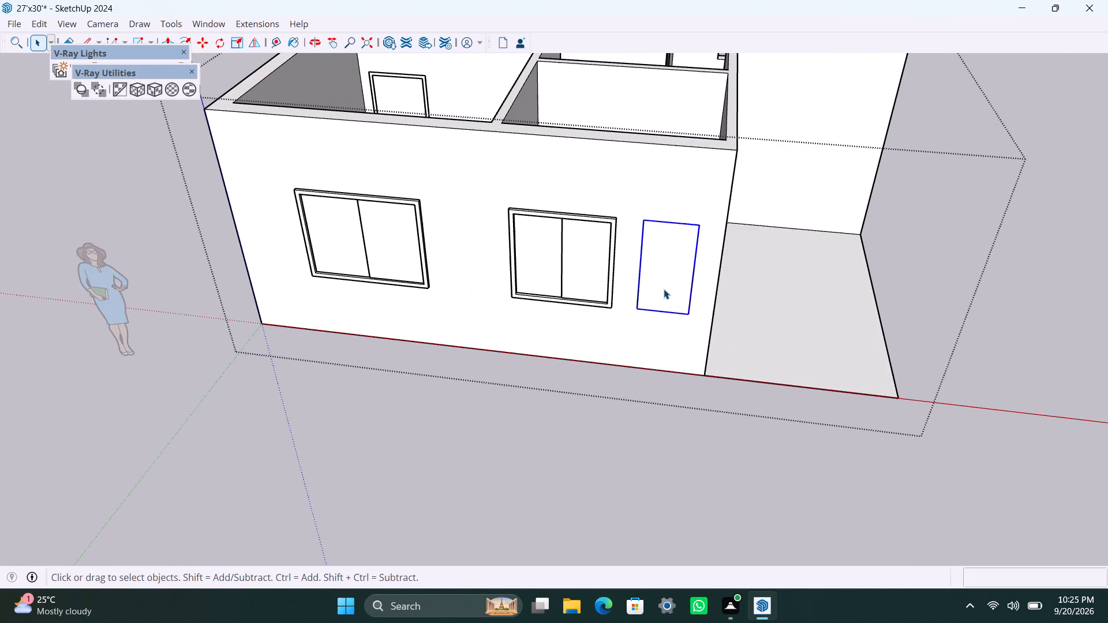
pyautogui.click(661, 286)
pyautogui.press('f')
pyautogui.click(658, 257)
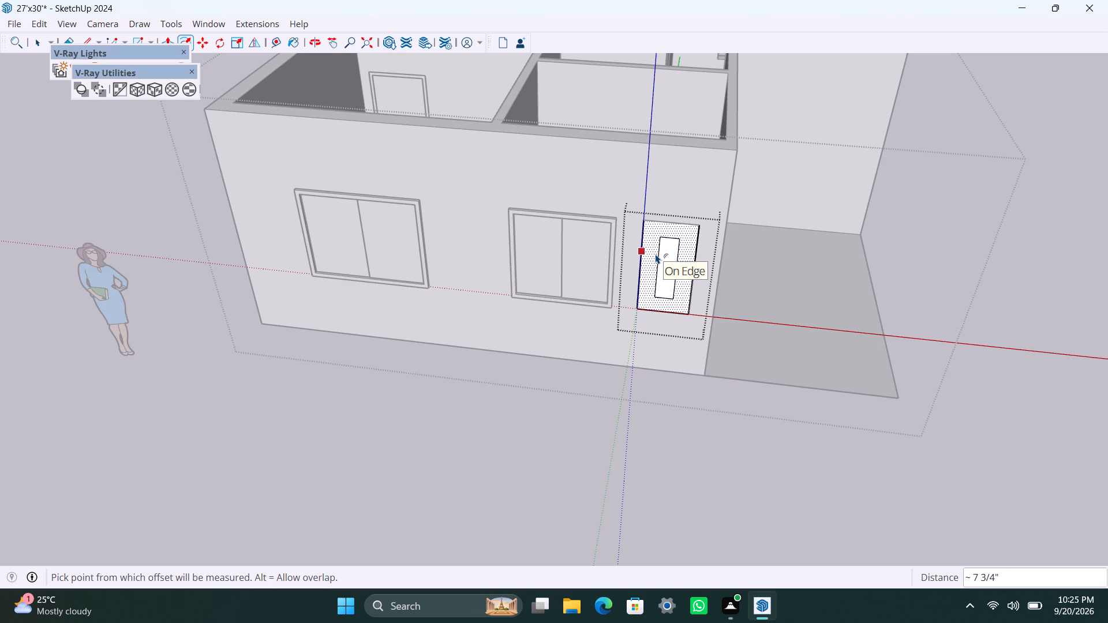
pyautogui.write('2"')
pyautogui.press('Return')
pyautogui.press('space')
pyautogui.click(657, 254)
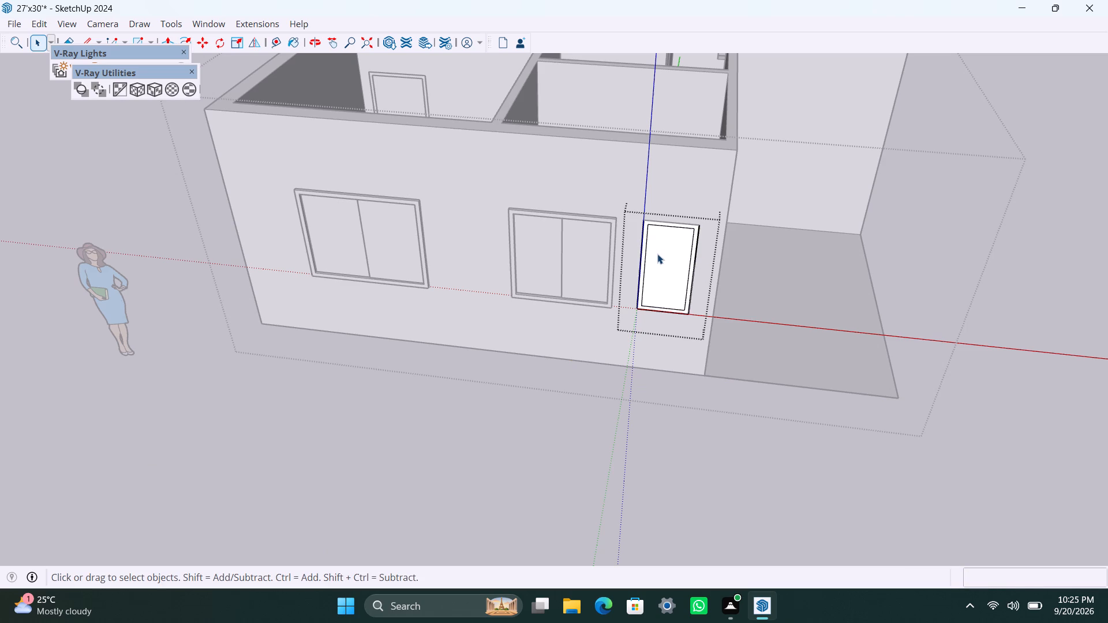
pyautogui.press('Delete')
# Extrude the narrow window's frame face by 1.5", and extrude its front face by another 1.5".
pyautogui.scroll(1, 651, 269)
pyautogui.scroll(4, 598, 363)
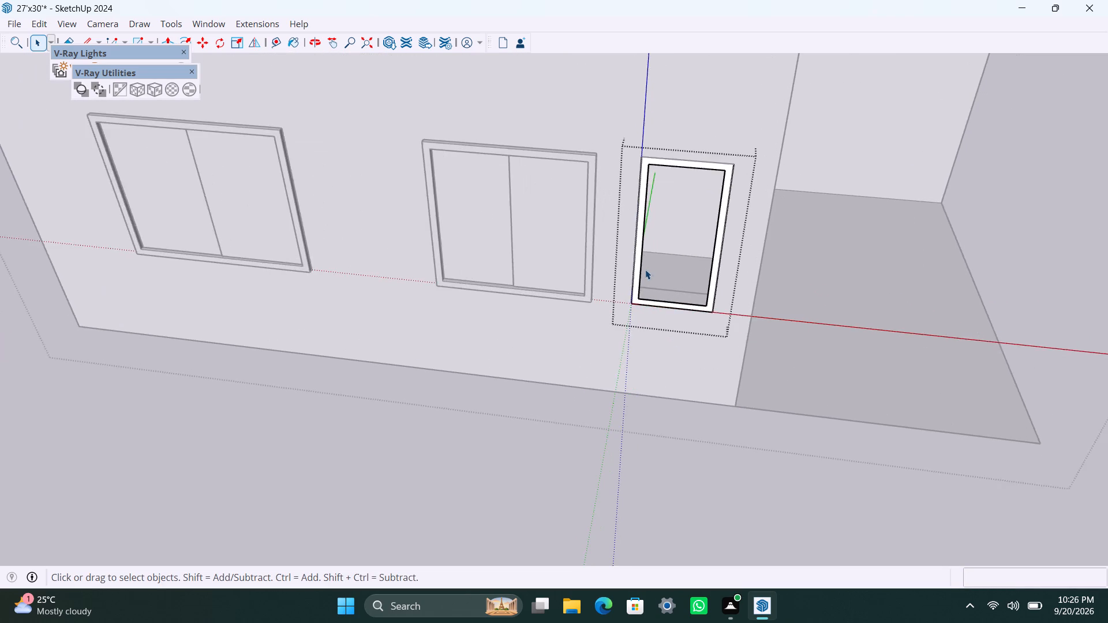
pyautogui.scroll(6, 645, 269)
pyautogui.click(628, 254)
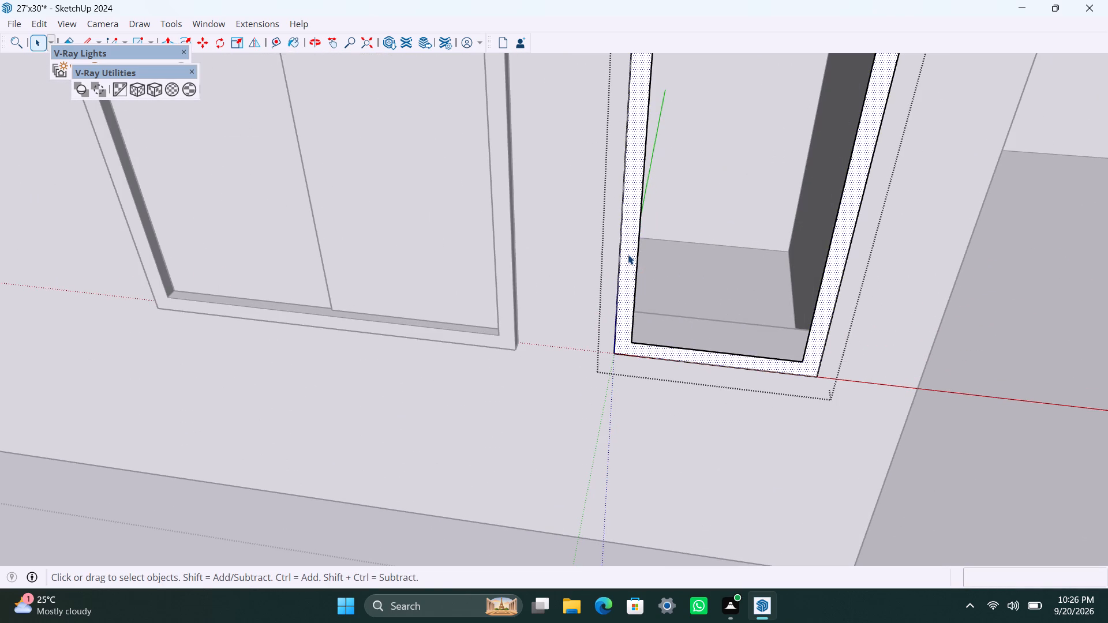
pyautogui.press('p')
pyautogui.click(628, 254)
pyautogui.press('1')
pyautogui.write('.5"')
pyautogui.press('Return')
pyautogui.click(628, 233)
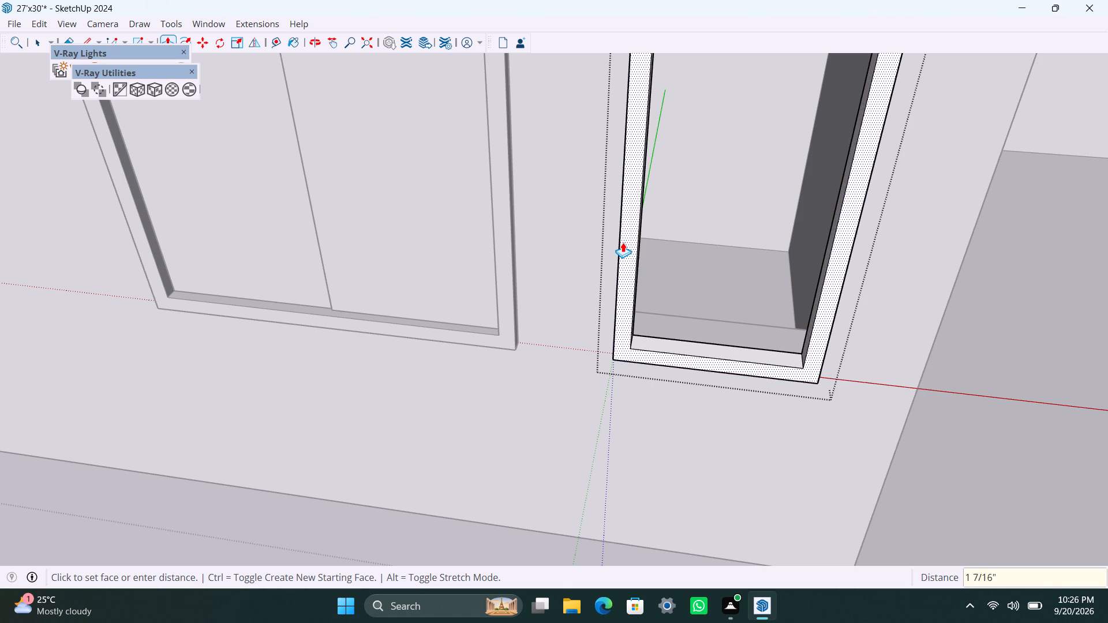
pyautogui.write('1.5"')
pyautogui.press('Return')
pyautogui.press('space')
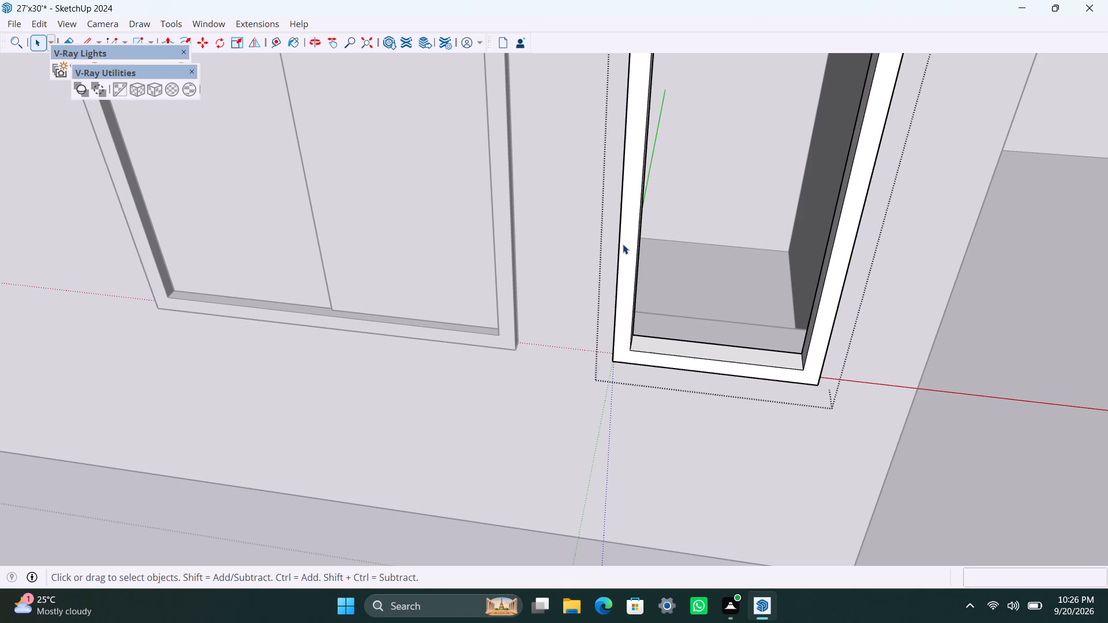
# Draw a pane rectangle filling the narrow frame's opening and make its face and edges a group.
pyautogui.scroll(-9, 661, 211)
pyautogui.keyDown('shift'); pyautogui.moveTo(656, 235); pyautogui.dragTo(604, 273, button='middle'); pyautogui.keyUp('shift')
pyautogui.scroll(2, 604, 265)
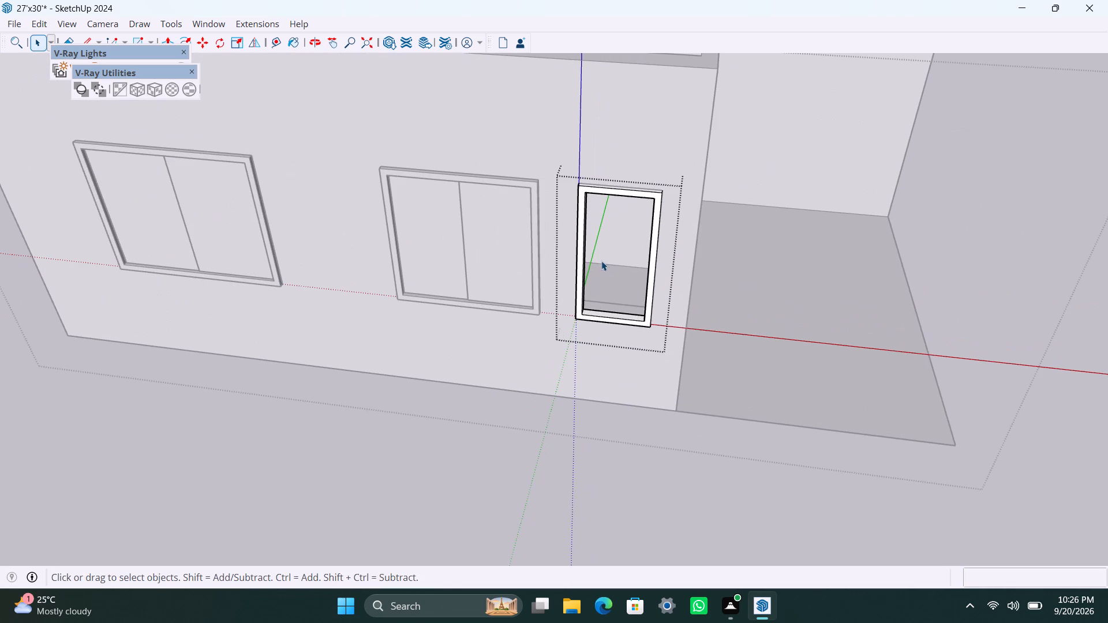
pyautogui.scroll(3, 602, 260)
pyautogui.press('r')
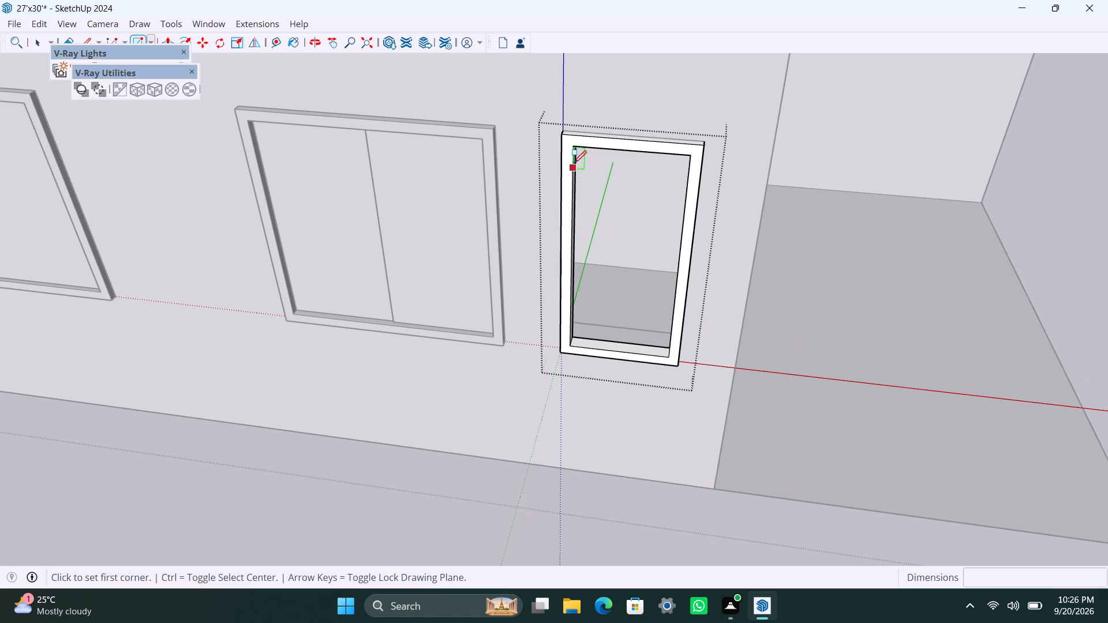
pyautogui.click(578, 147)
pyautogui.click(663, 358)
pyautogui.press('space')
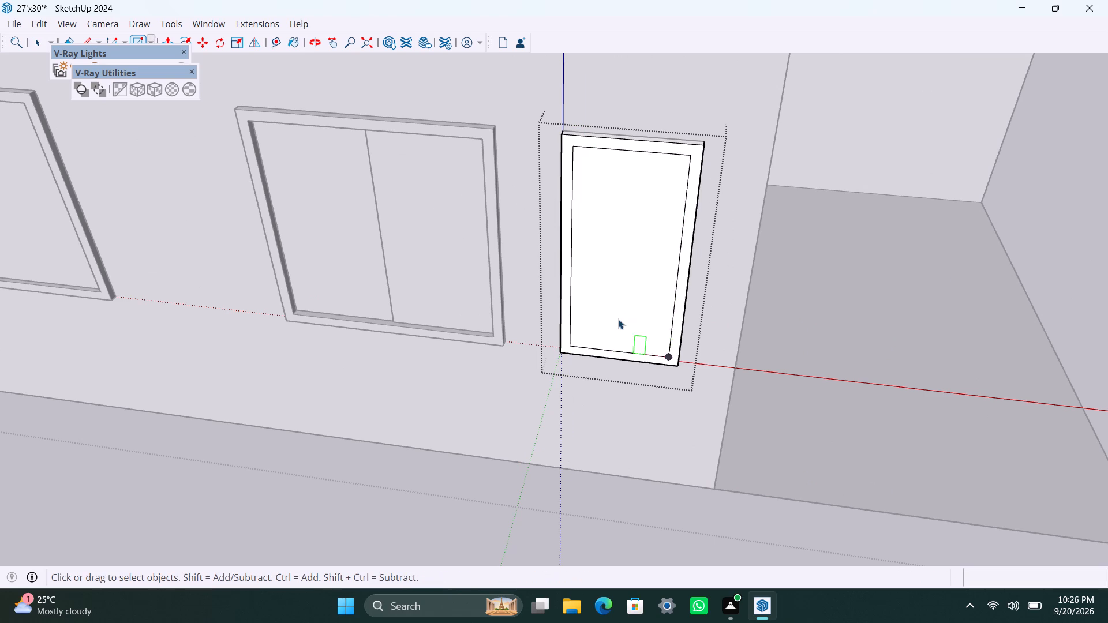
pyautogui.doubleClick(618, 319)
pyautogui.rightClick(617, 319)
pyautogui.click(694, 136)
# Extrude the narrow window's grouped pane to a thickness of 8mm and close its group.
pyautogui.scroll(2, 669, 216)
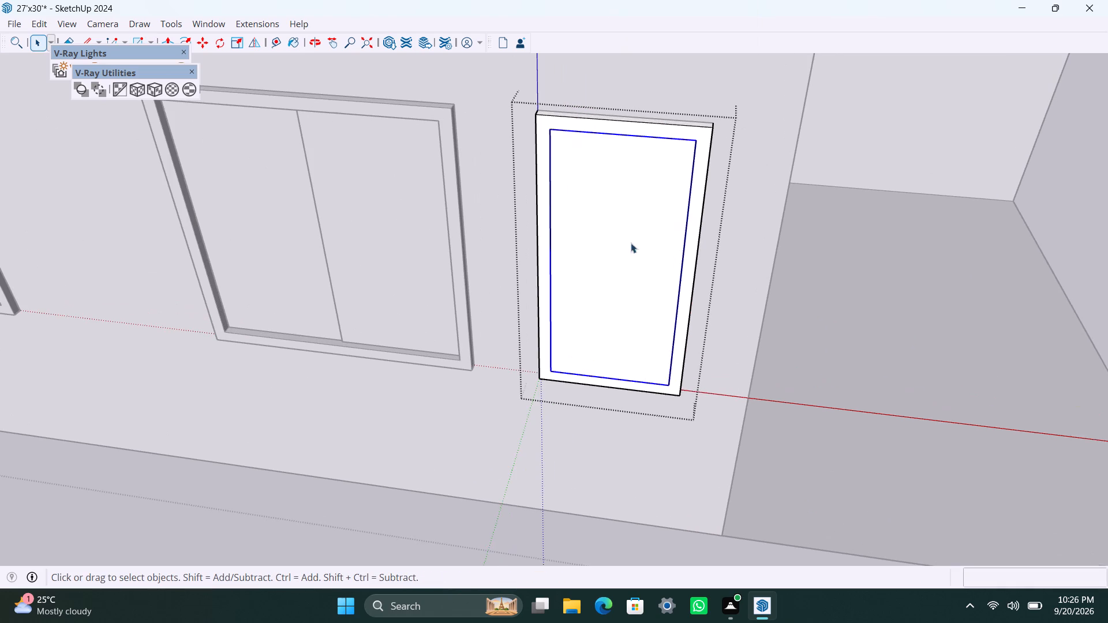
pyautogui.tripleClick(613, 261)
pyautogui.press('p')
pyautogui.click(615, 254)
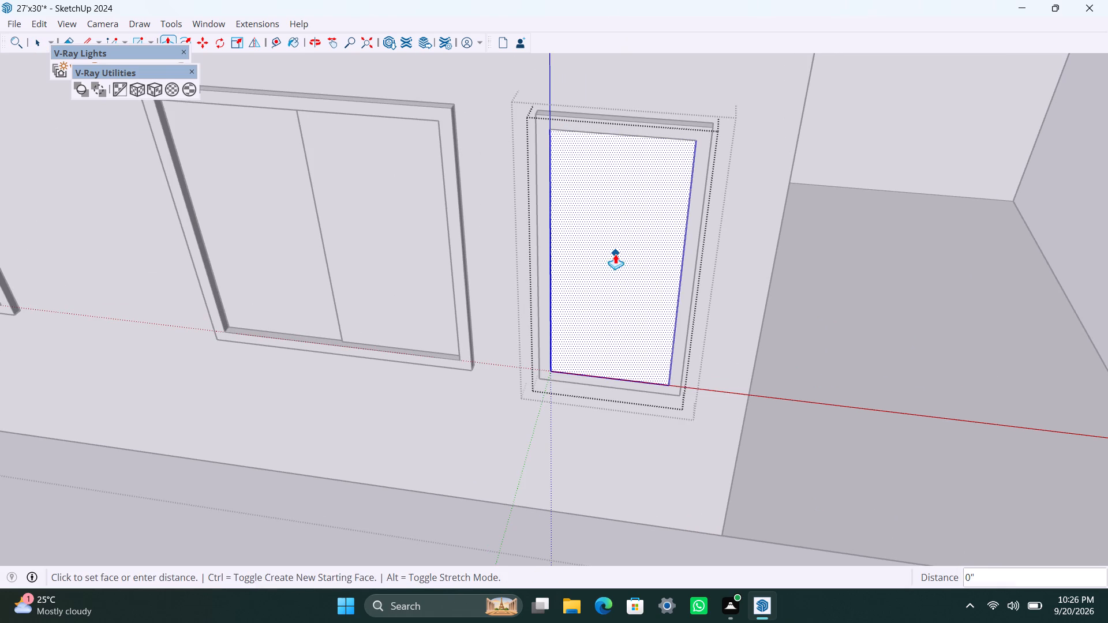
pyautogui.write('18')
pyautogui.write('mm')
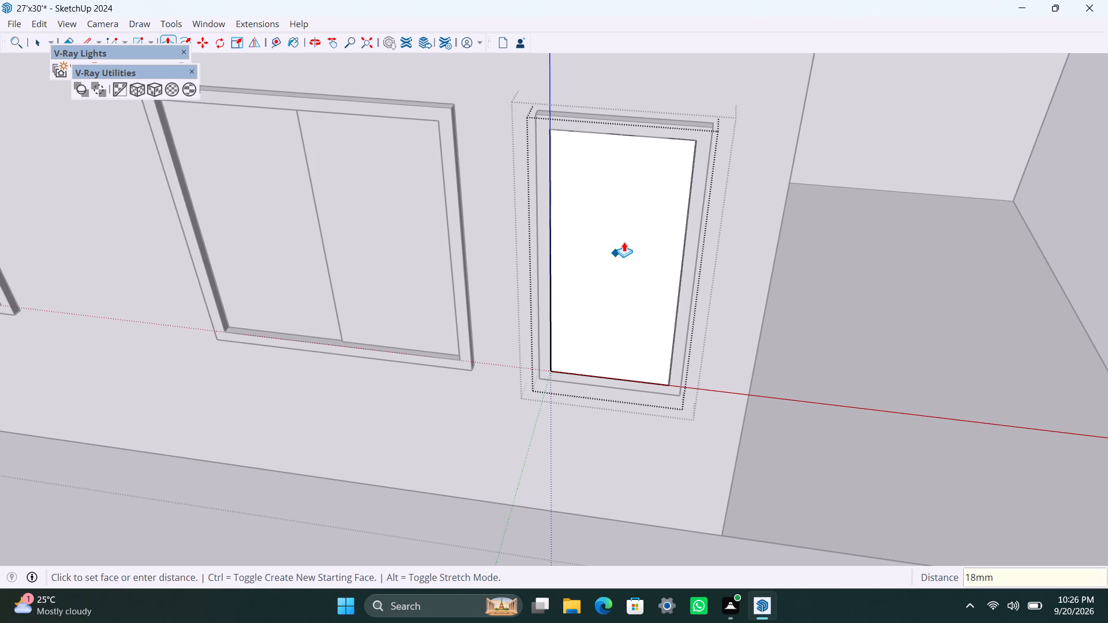
pyautogui.press('BackSpace')
pyautogui.press('BackSpace')
pyautogui.press('BackSpace')
pyautogui.press('BackSpace')
pyautogui.write('8mm')
pyautogui.press('Return')
pyautogui.press('space')
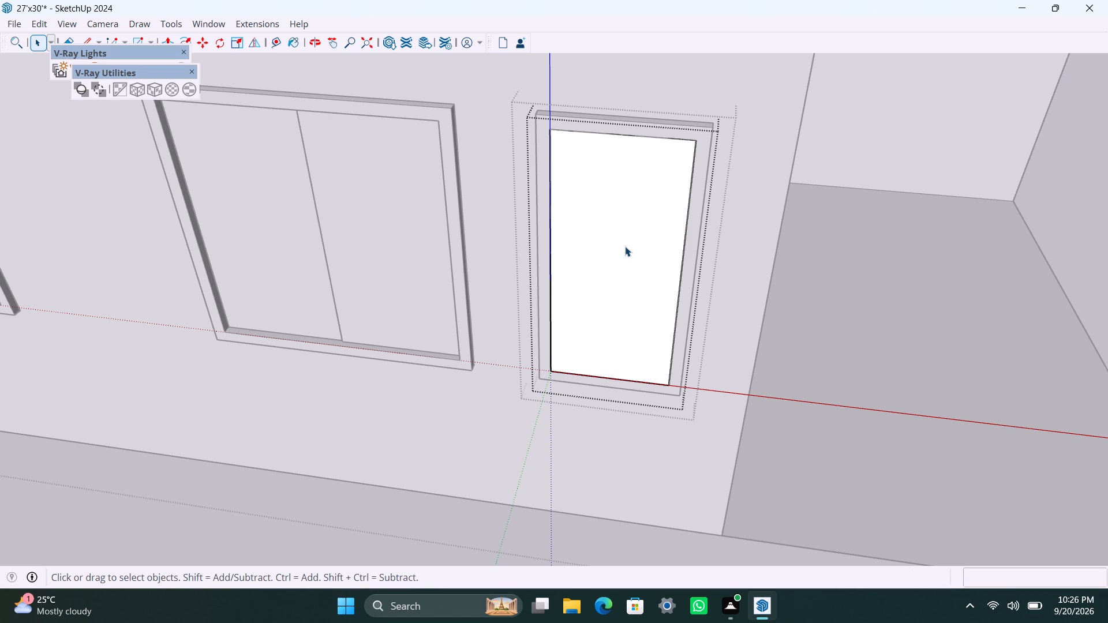
pyautogui.click(606, 269)
pyautogui.scroll(6, 637, 339)
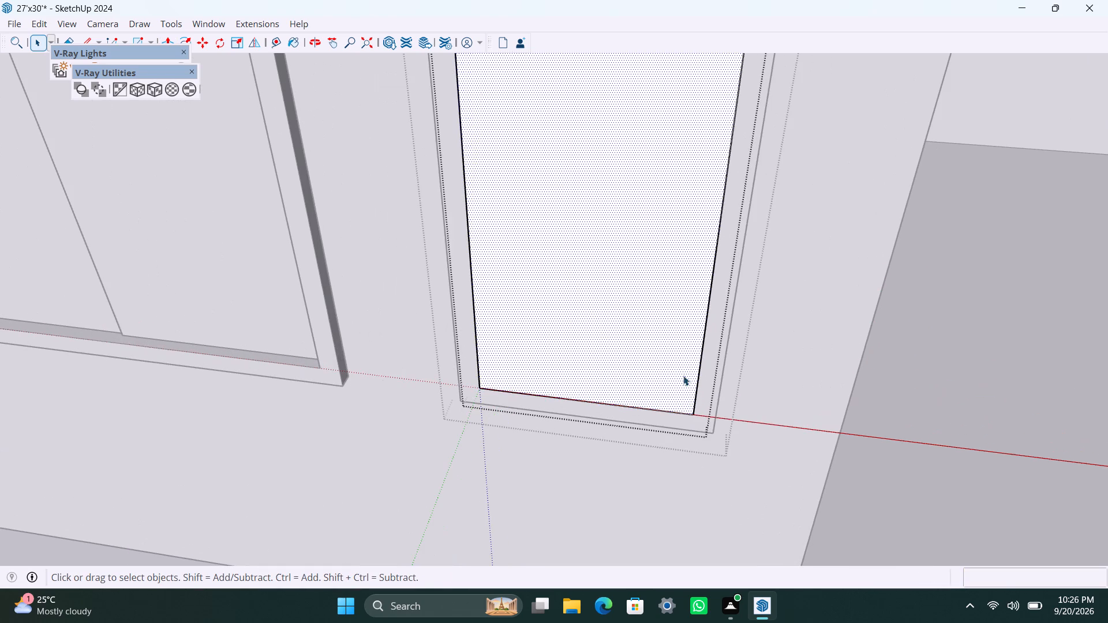
pyautogui.click(887, 347)
# Move the narrow window's pane back about 1 3/8" into its frame and close the open groups.
pyautogui.click(689, 362)
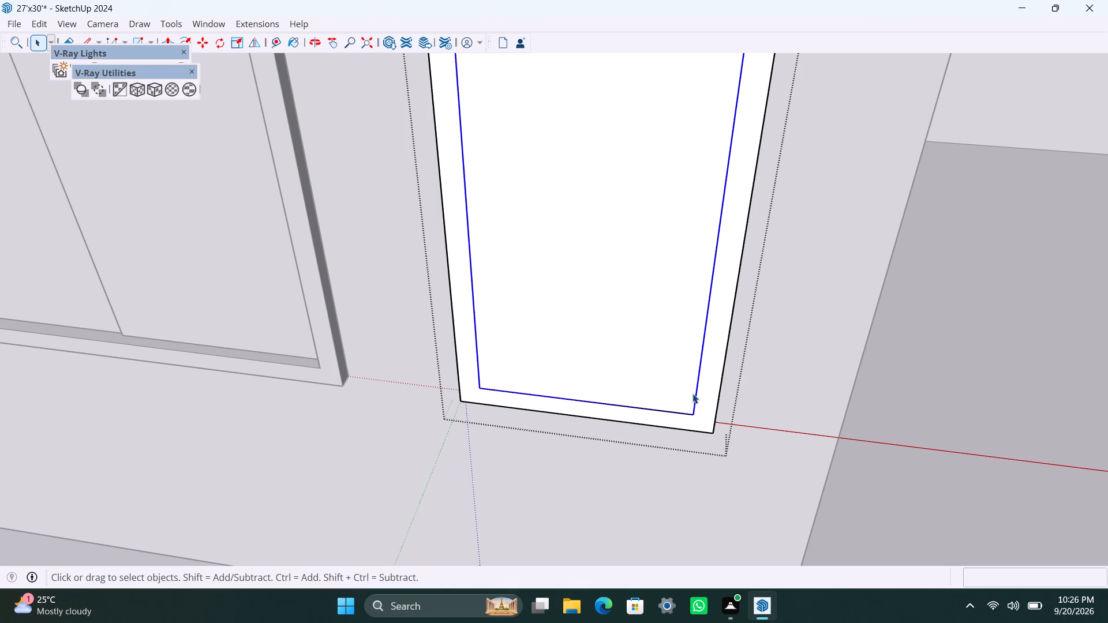
pyautogui.scroll(2, 692, 393)
pyautogui.press('m')
pyautogui.click(690, 407)
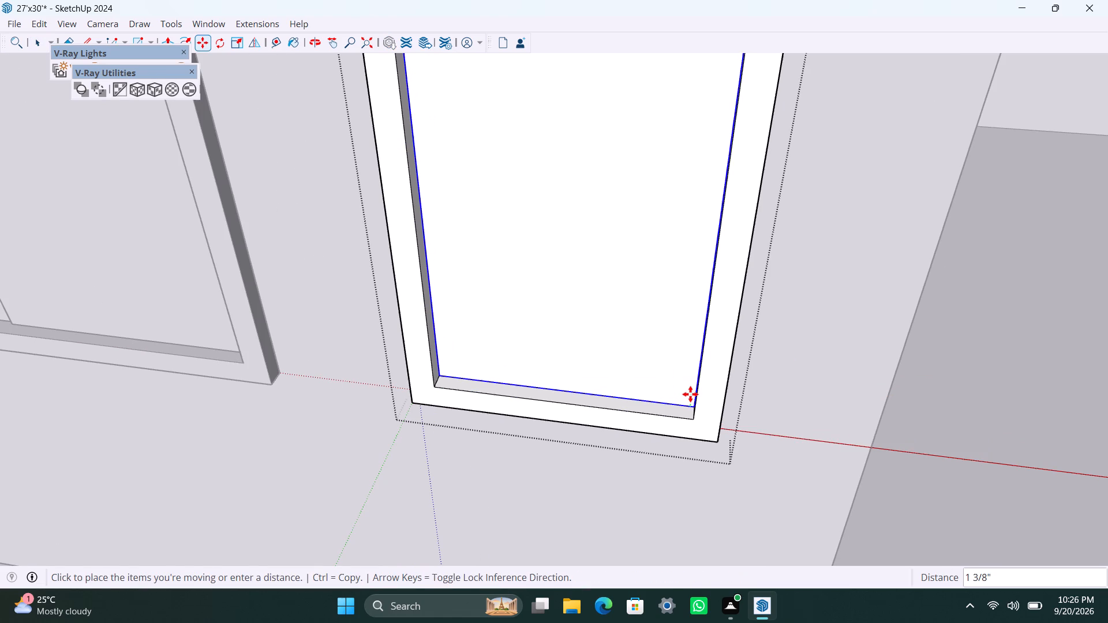
pyautogui.click(690, 394)
pyautogui.press('space')
pyautogui.scroll(-14, 575, 359)
pyautogui.click(678, 317)
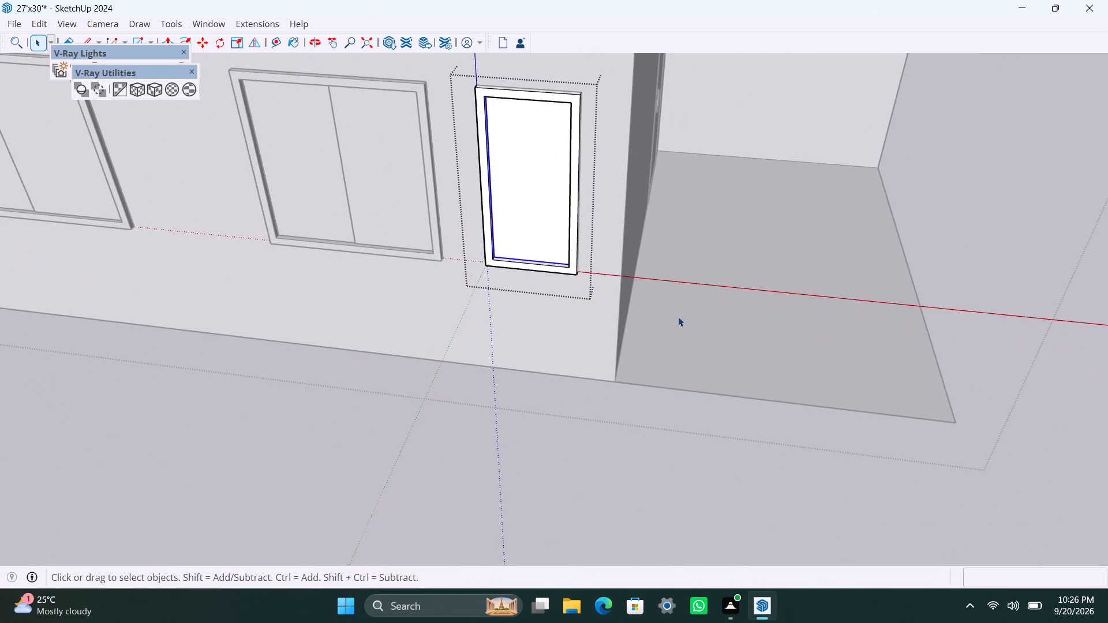
pyautogui.scroll(-5, 710, 280)
pyautogui.moveTo(757, 234); pyautogui.dragTo(361, 262, button='middle')
pyautogui.scroll(-8, 622, 369)
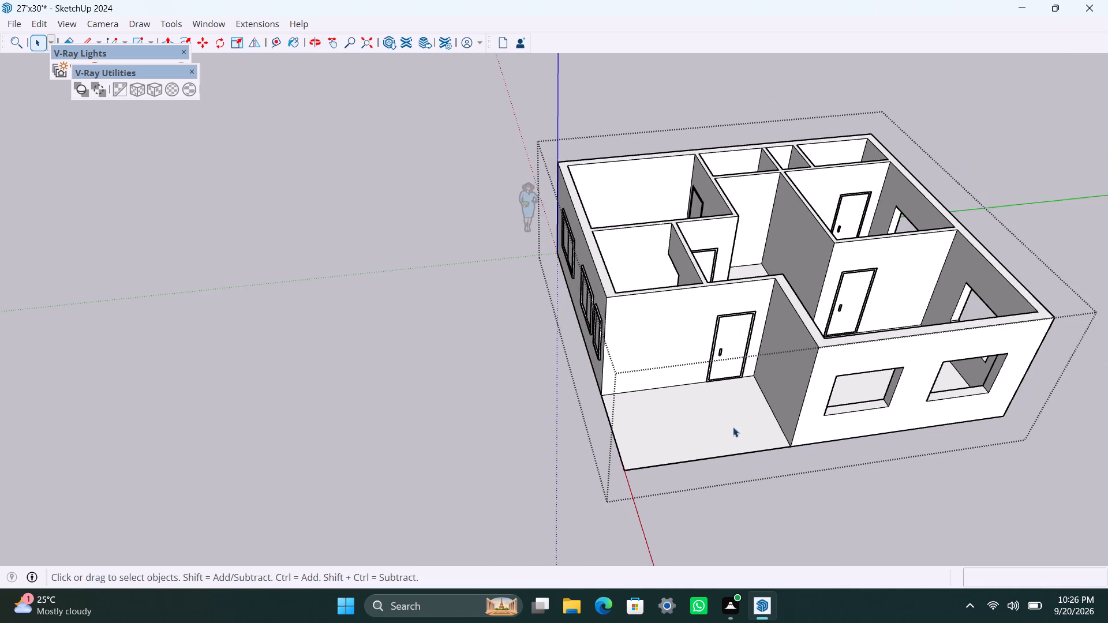
pyautogui.moveTo(734, 427); pyautogui.dragTo(451, 446, button='middle')
pyautogui.click(844, 434)
# Reopen the house group, draw a rectangle over the side wall's window opening nearest the porch, and make it a group.
pyautogui.scroll(2, 508, 439)
pyautogui.moveTo(502, 430); pyautogui.dragTo(439, 355, button='middle')
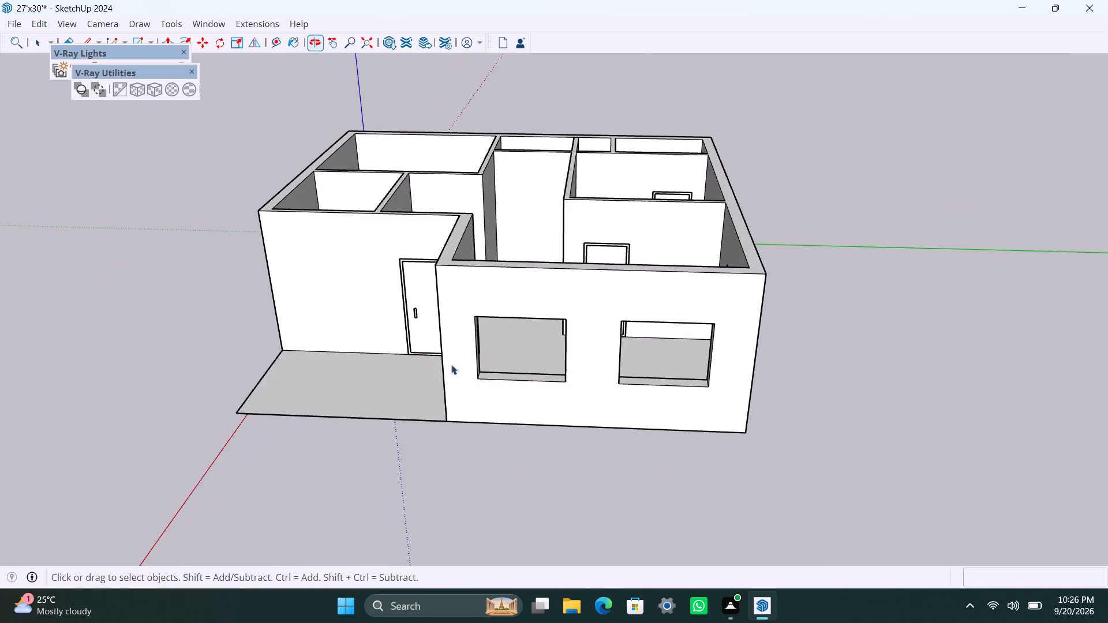
pyautogui.scroll(2, 481, 369)
pyautogui.press('r')
pyautogui.press('space')
pyautogui.doubleClick(450, 313)
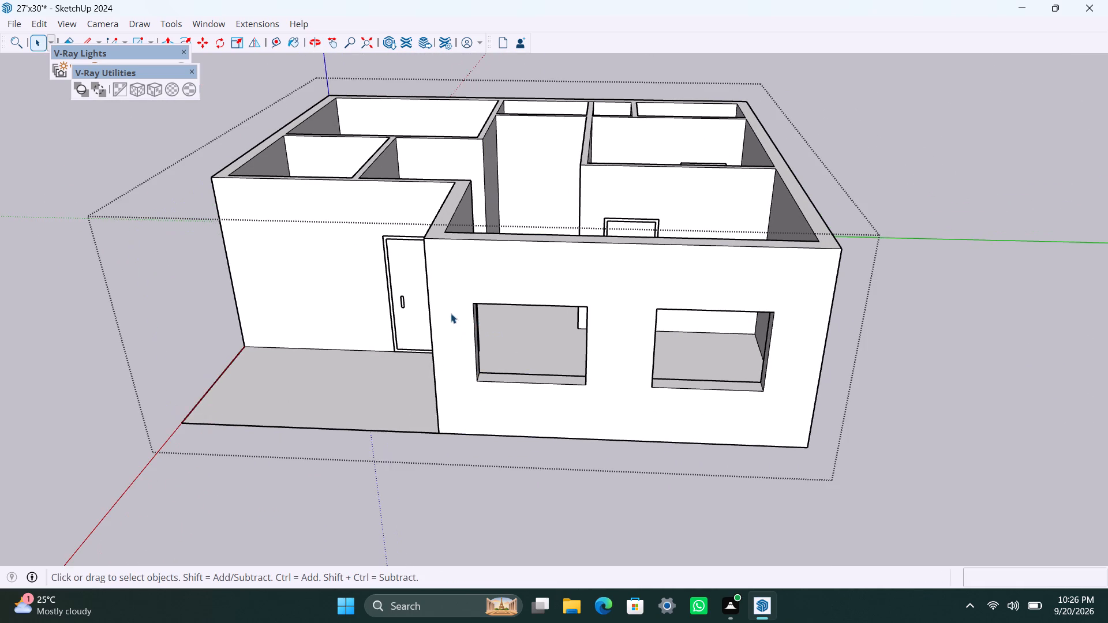
pyautogui.scroll(2, 488, 321)
pyautogui.press('r')
pyautogui.click(473, 298)
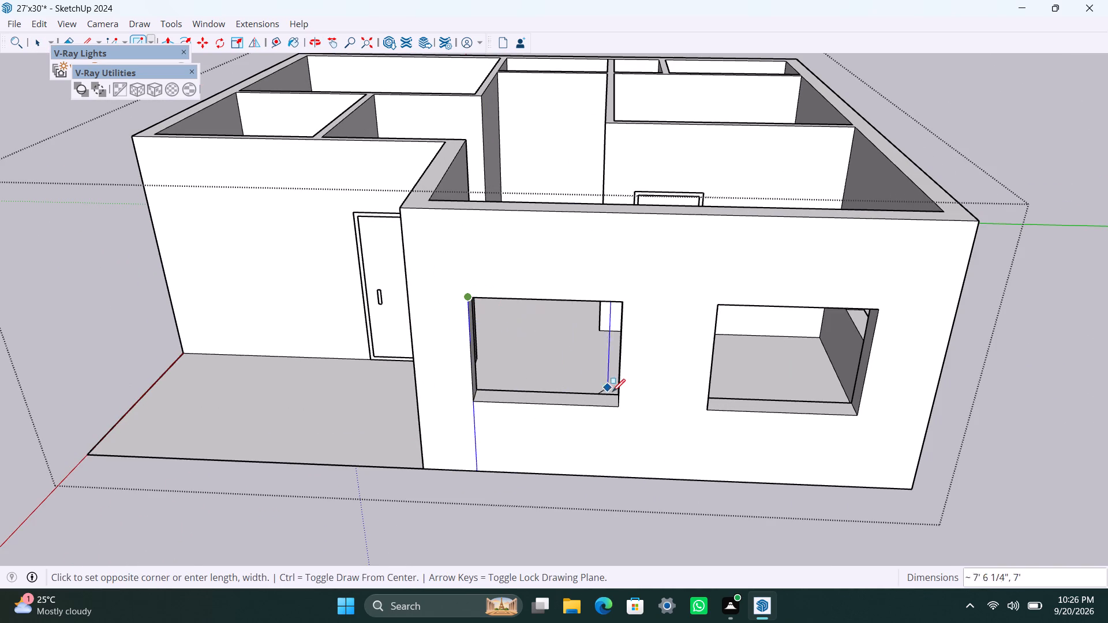
pyautogui.click(619, 403)
pyautogui.press('space')
pyautogui.doubleClick(564, 387)
pyautogui.rightClick(563, 388)
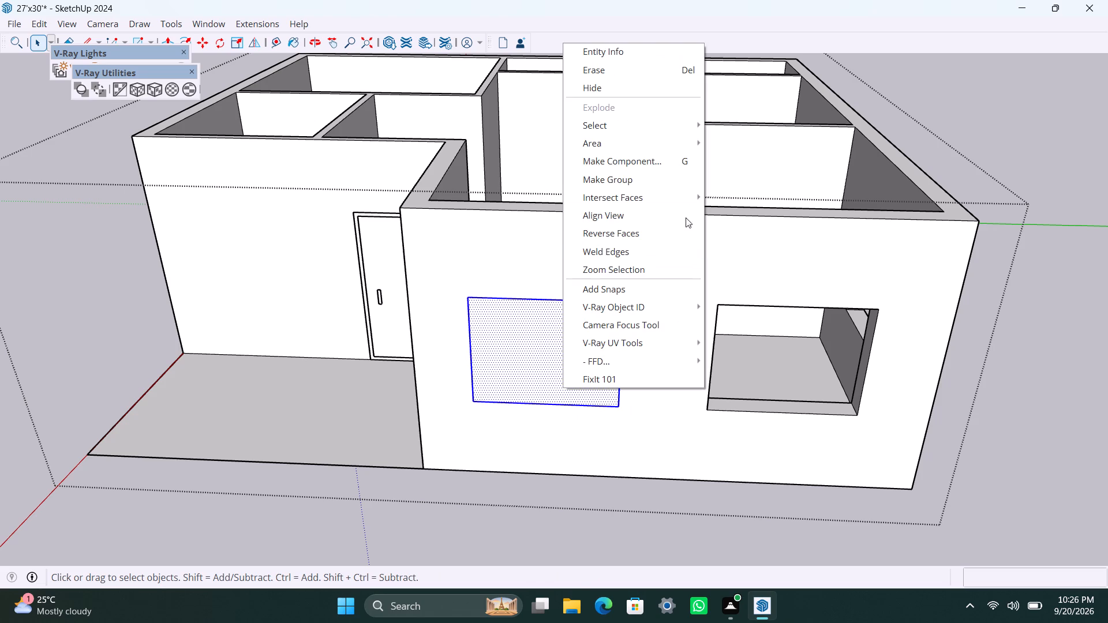
pyautogui.click(667, 183)
# Inside the new window group, offset the rectangle's outline 2" inward and delete the inner face to leave a frame.
pyautogui.doubleClick(515, 350)
pyautogui.click(510, 347)
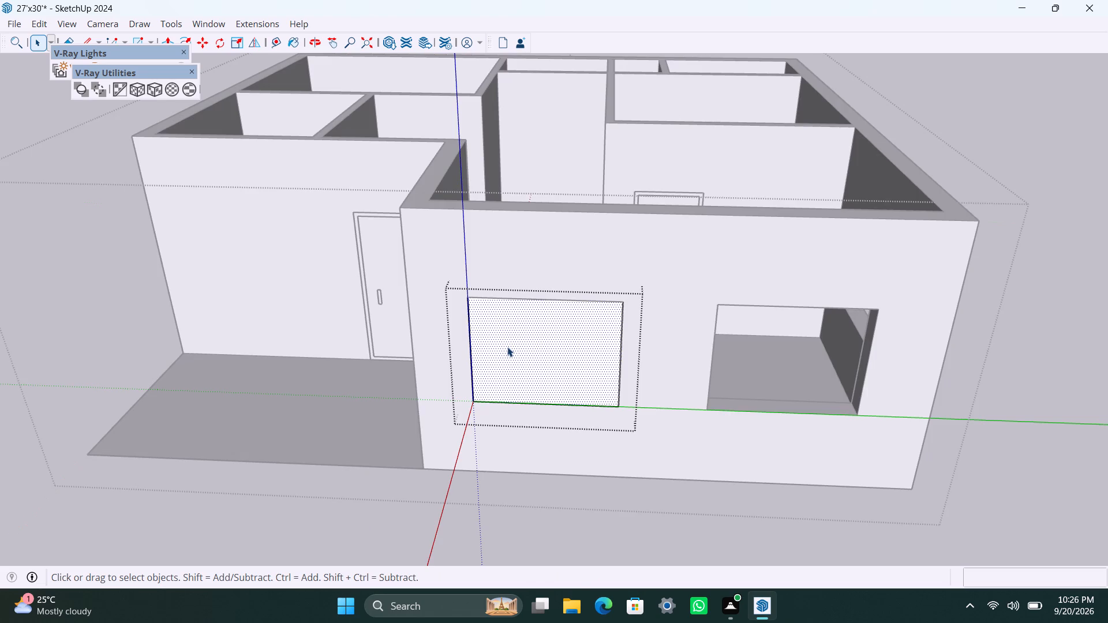
pyautogui.press('f')
pyautogui.click(496, 326)
pyautogui.write('2"')
pyautogui.press('Return')
pyautogui.press('space')
pyautogui.click(579, 361)
pyautogui.press('Delete')
# Extrude the frame face 1.5" into the wall and 1.5" outward from the wall surface.
pyautogui.scroll(2, 387, 446)
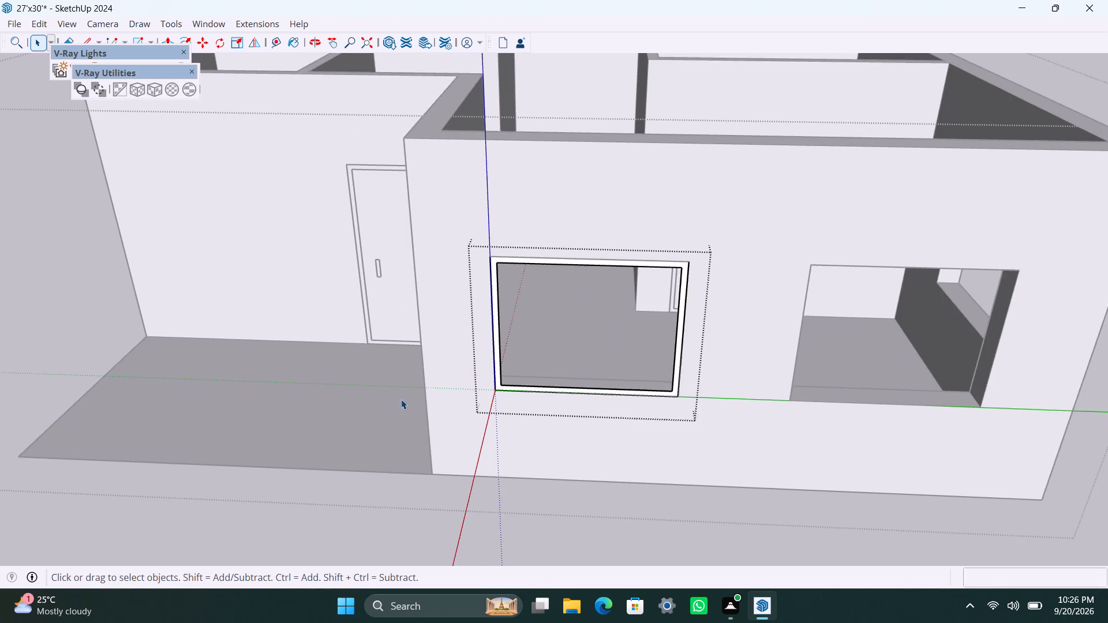
pyautogui.scroll(4, 462, 386)
pyautogui.scroll(-2, 489, 341)
pyautogui.keyDown('shift'); pyautogui.moveTo(492, 341); pyautogui.dragTo(458, 359, button='middle'); pyautogui.keyUp('shift')
pyautogui.scroll(1, 465, 365)
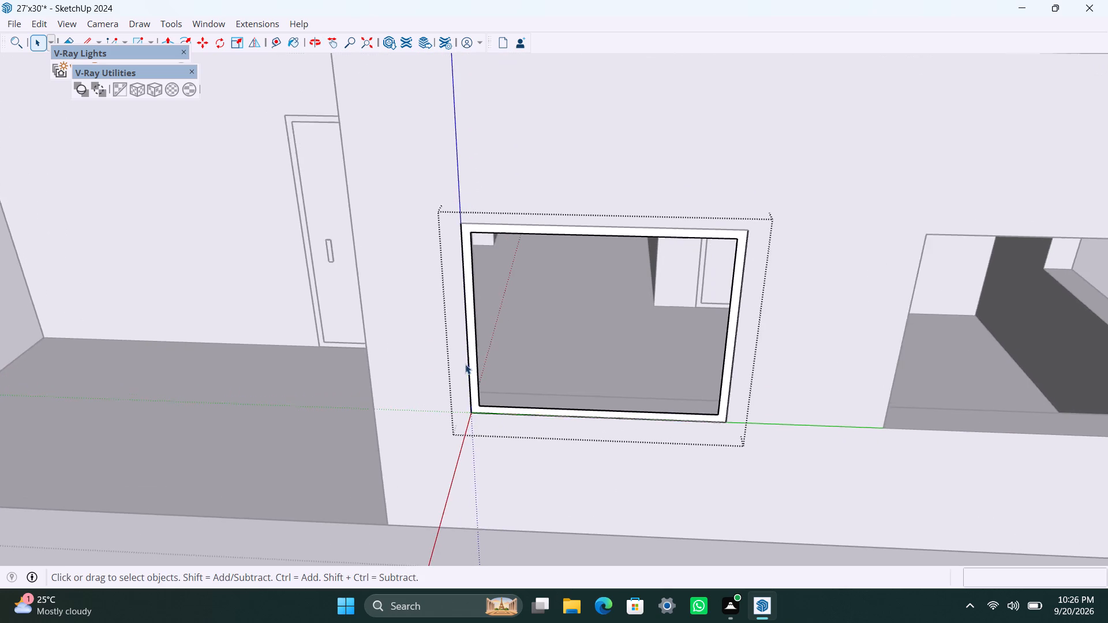
pyautogui.scroll(2, 465, 364)
pyautogui.click(470, 349)
pyautogui.press('p')
pyautogui.click(470, 349)
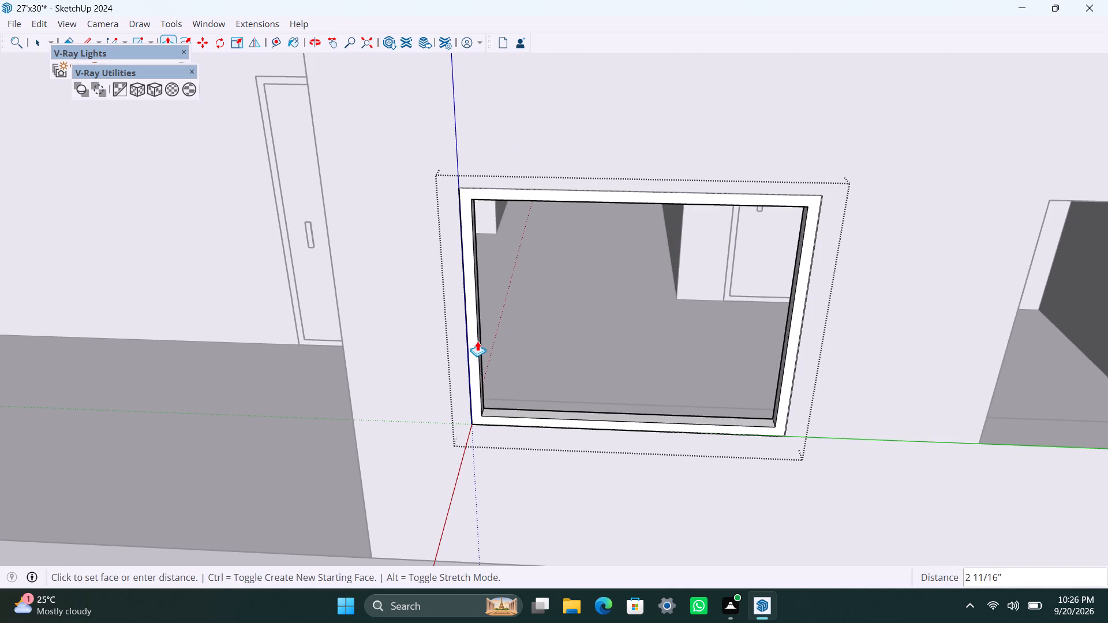
pyautogui.write('1.5"')
pyautogui.press('Return')
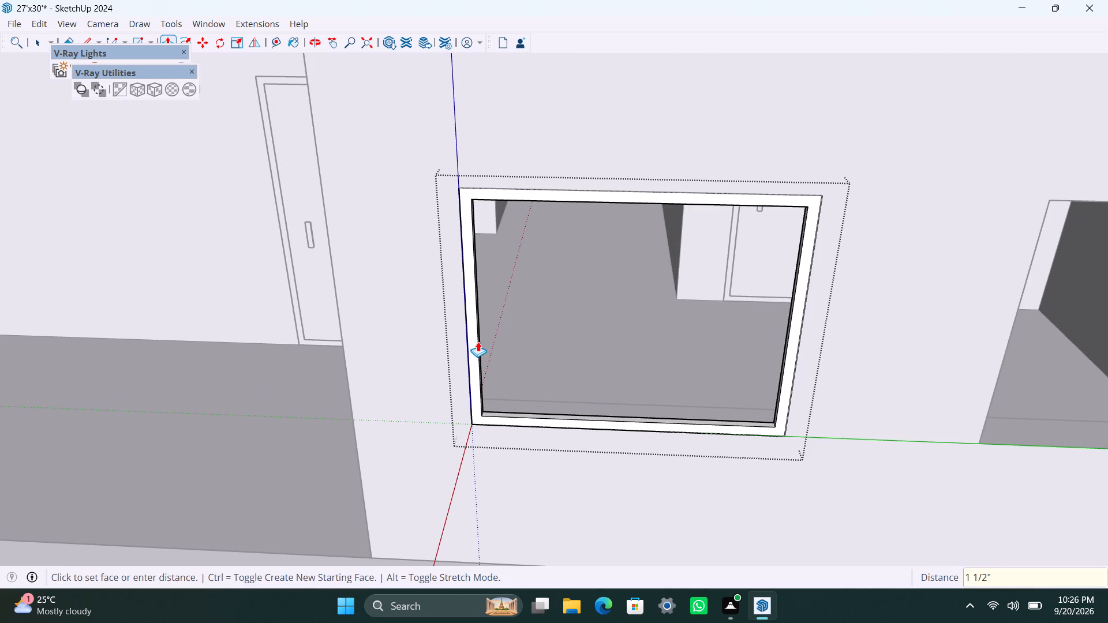
pyautogui.click(478, 347)
pyautogui.write('1.')
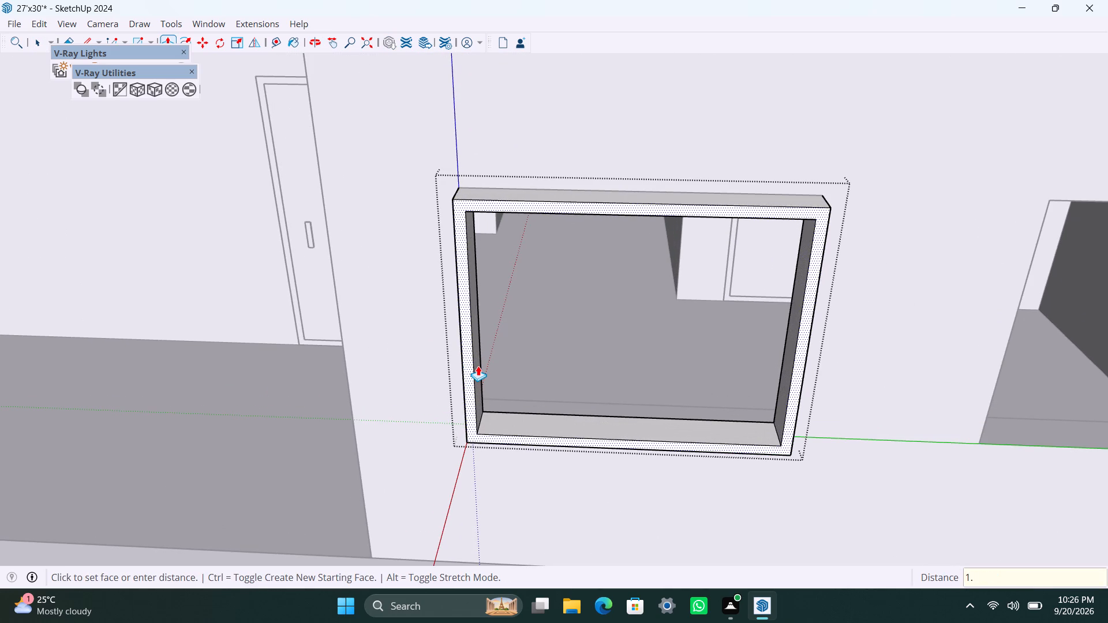
pyautogui.write('5"')
pyautogui.press('Return')
pyautogui.press('space')
# Draw a pane rectangle over the porch-side half of the frame's opening and delete the face filling the other half.
pyautogui.press('r')
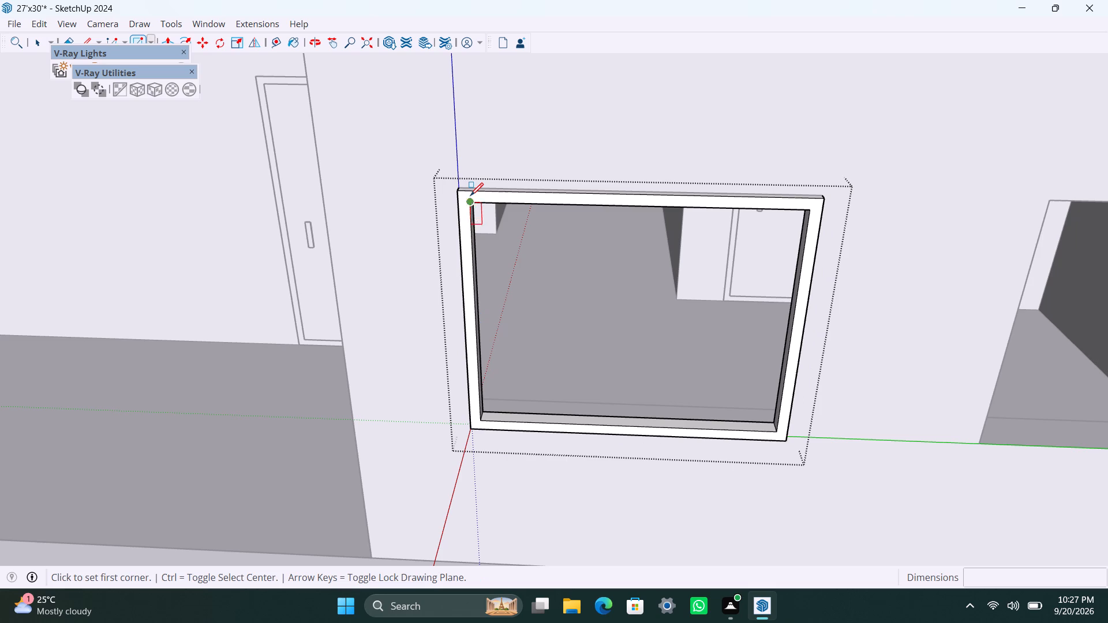
pyautogui.click(471, 201)
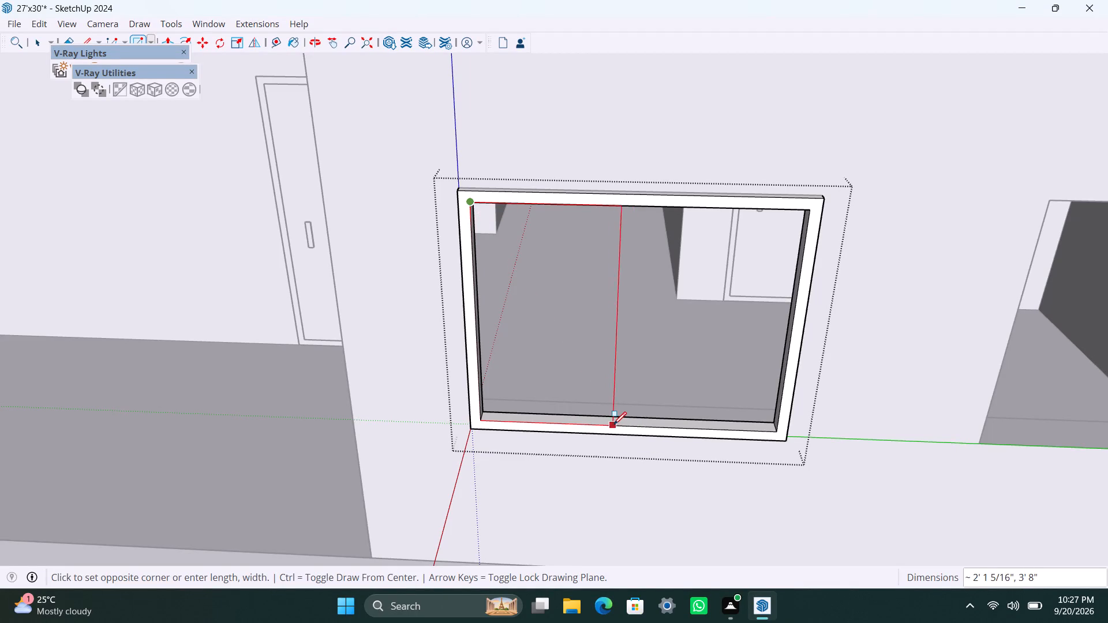
pyautogui.click(622, 424)
pyautogui.press('space')
pyautogui.click(658, 410)
pyautogui.press('Delete')
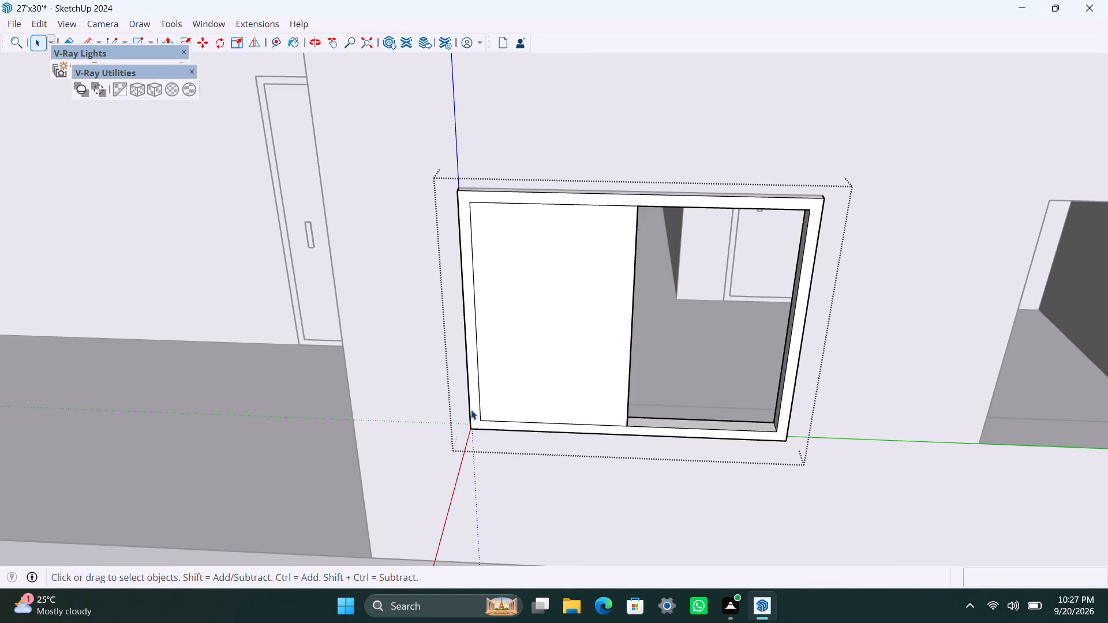
# Make the half-width pane's face and edges a group.
pyautogui.scroll(1, 505, 386)
pyautogui.scroll(-7, 610, 346)
pyautogui.moveTo(585, 401); pyautogui.dragTo(497, 378, button='middle')
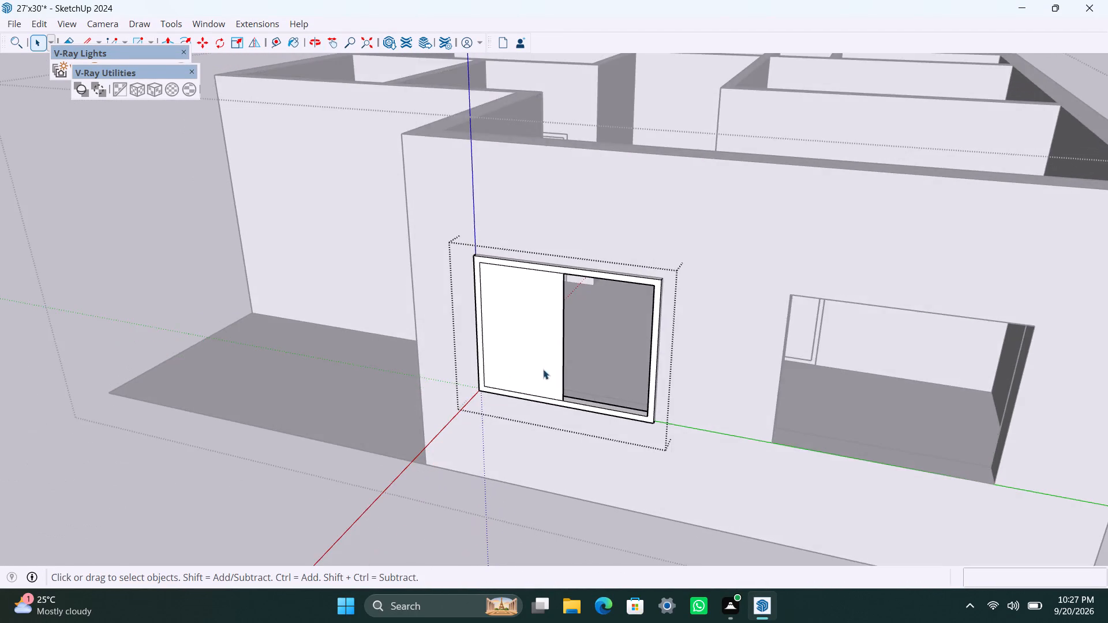
pyautogui.scroll(3, 549, 366)
pyautogui.doubleClick(544, 365)
pyautogui.rightClick(521, 371)
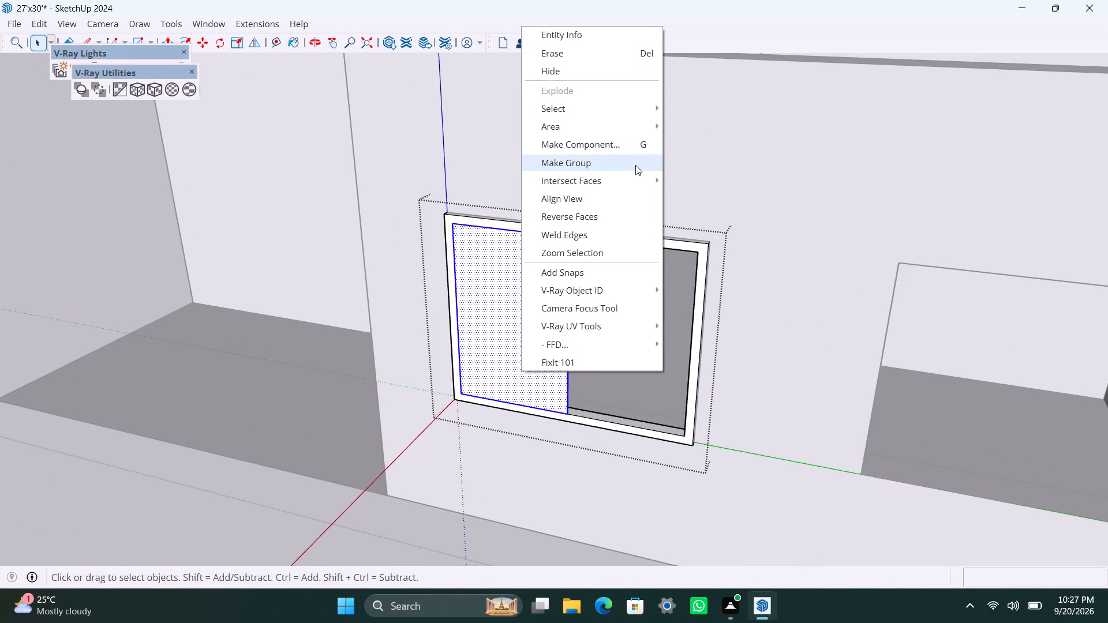
pyautogui.click(634, 165)
# Extrude the grouped half-width pane to a thickness of 8mm and close its group.
pyautogui.scroll(2, 598, 329)
pyautogui.scroll(-2, 526, 354)
pyautogui.moveTo(519, 378); pyautogui.dragTo(523, 428, button='middle')
pyautogui.scroll(3, 521, 405)
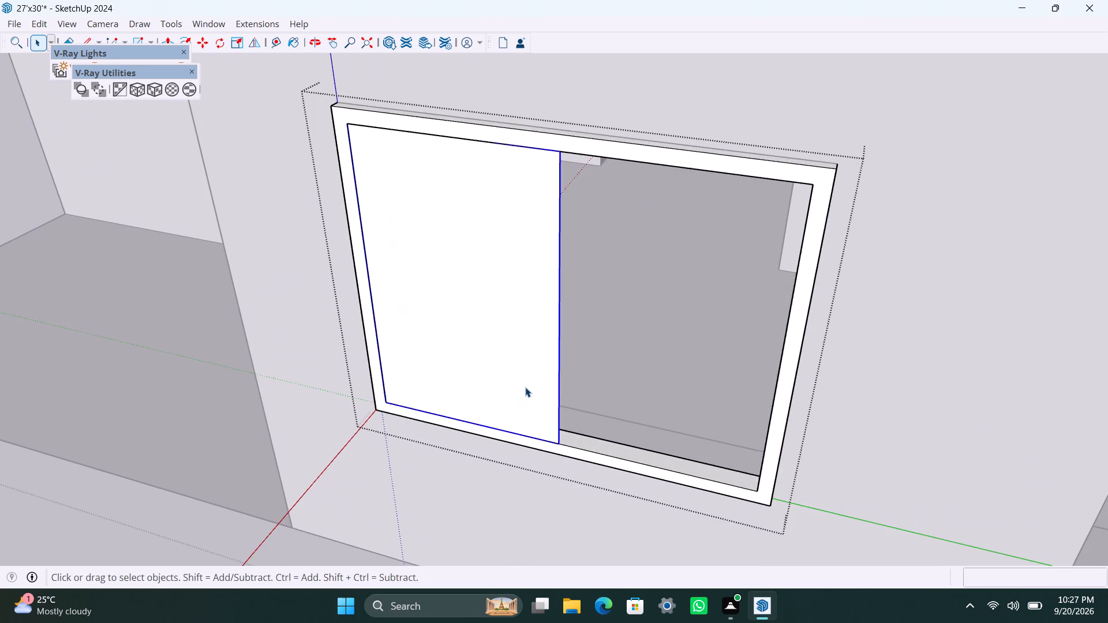
pyautogui.tripleClick(525, 387)
pyautogui.press('p')
pyautogui.click(525, 387)
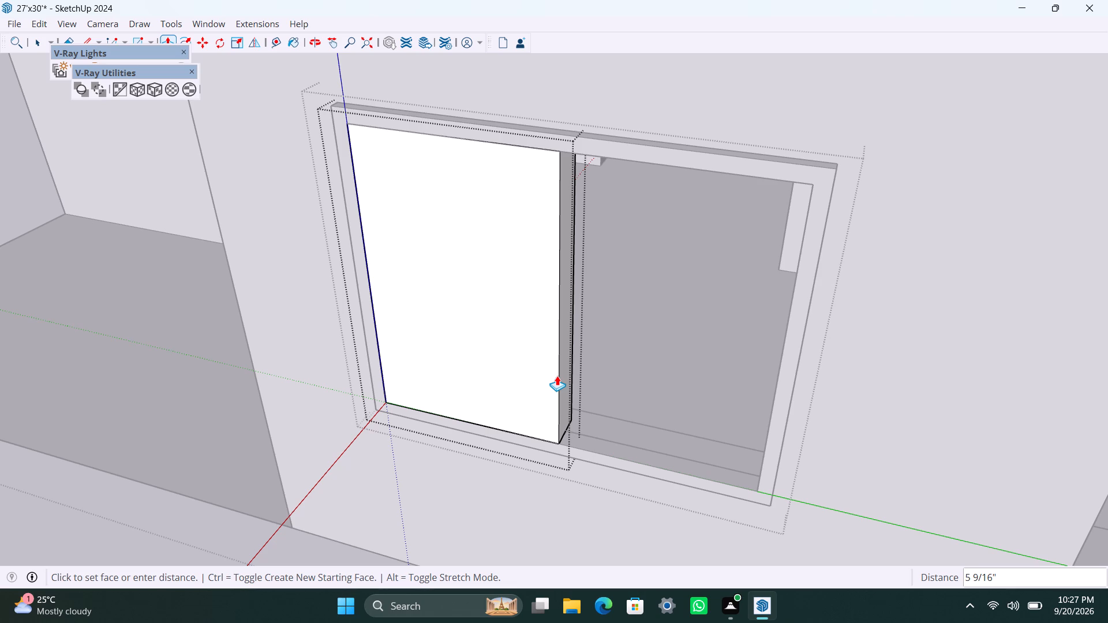
pyautogui.press('8')
pyautogui.write('mm')
pyautogui.press('Return')
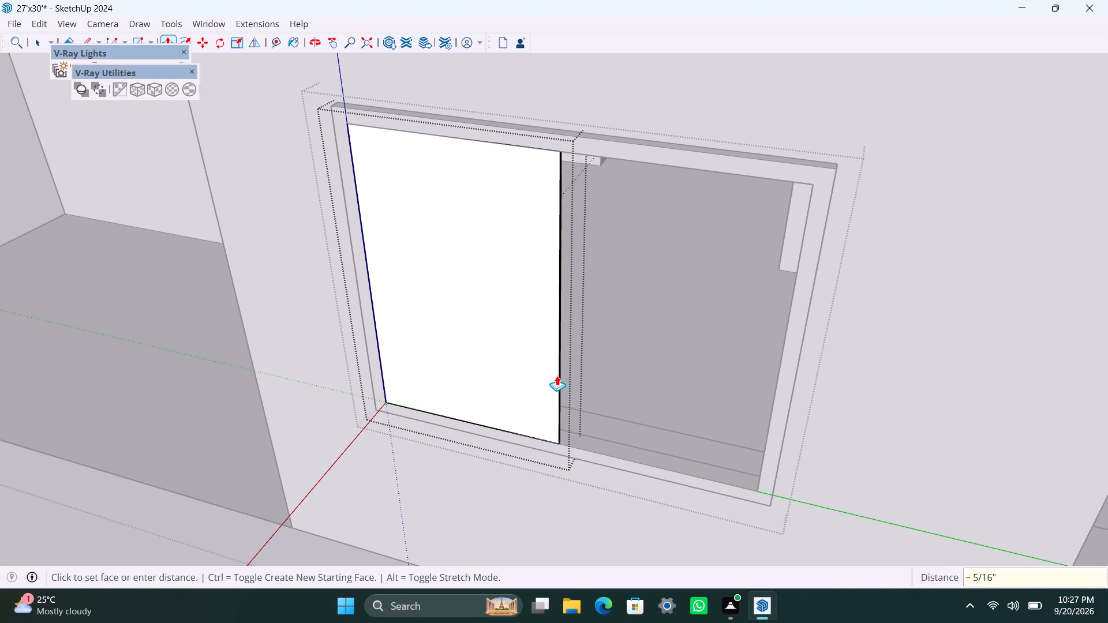
pyautogui.press('space')
pyautogui.click(499, 521)
# Move the half-width pane back about 1 9/16" into its frame.
pyautogui.scroll(5, 521, 464)
pyautogui.moveTo(536, 455); pyautogui.dragTo(492, 474, button='middle')
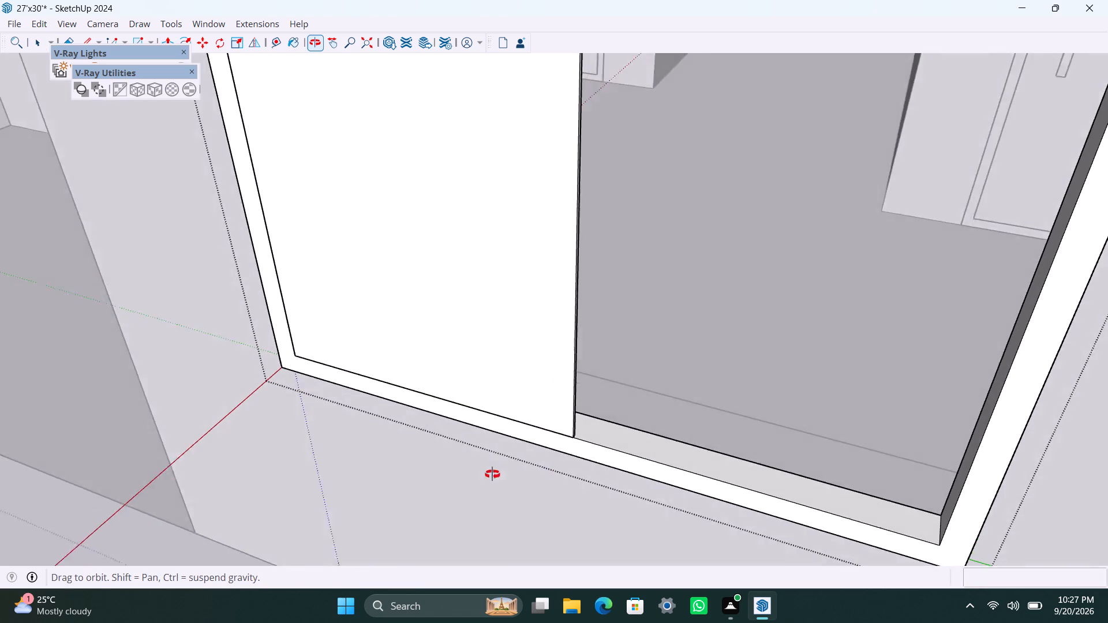
pyautogui.moveTo(492, 474); pyautogui.dragTo(488, 476, button='middle')
pyautogui.scroll(2, 582, 456)
pyautogui.scroll(3, 537, 431)
pyautogui.click(541, 422)
pyautogui.scroll(2, 541, 422)
pyautogui.press('m')
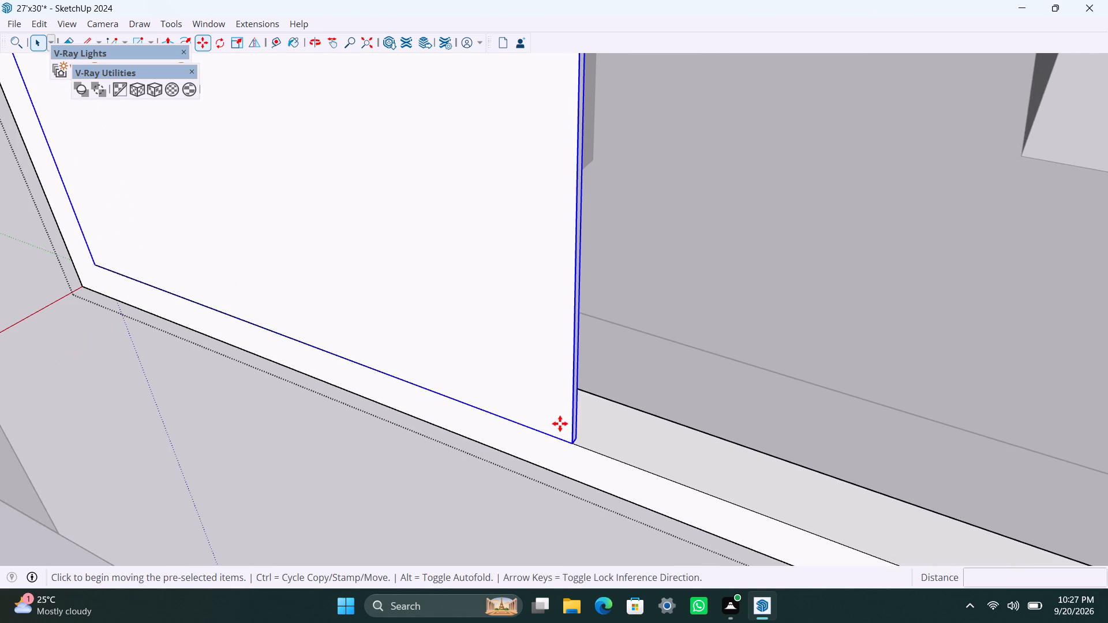
pyautogui.click(567, 438)
pyautogui.click(583, 415)
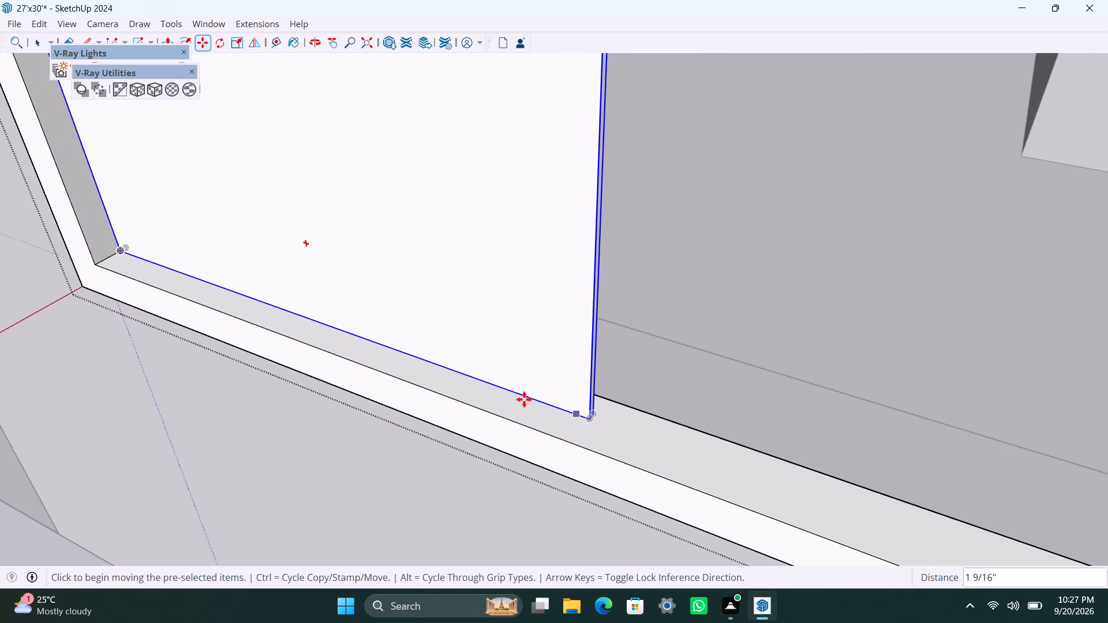
# Copy the pane about 2' 4 1/16" into the other half of the frame, ending at the frame's inner corner.
pyautogui.scroll(-16, 522, 400)
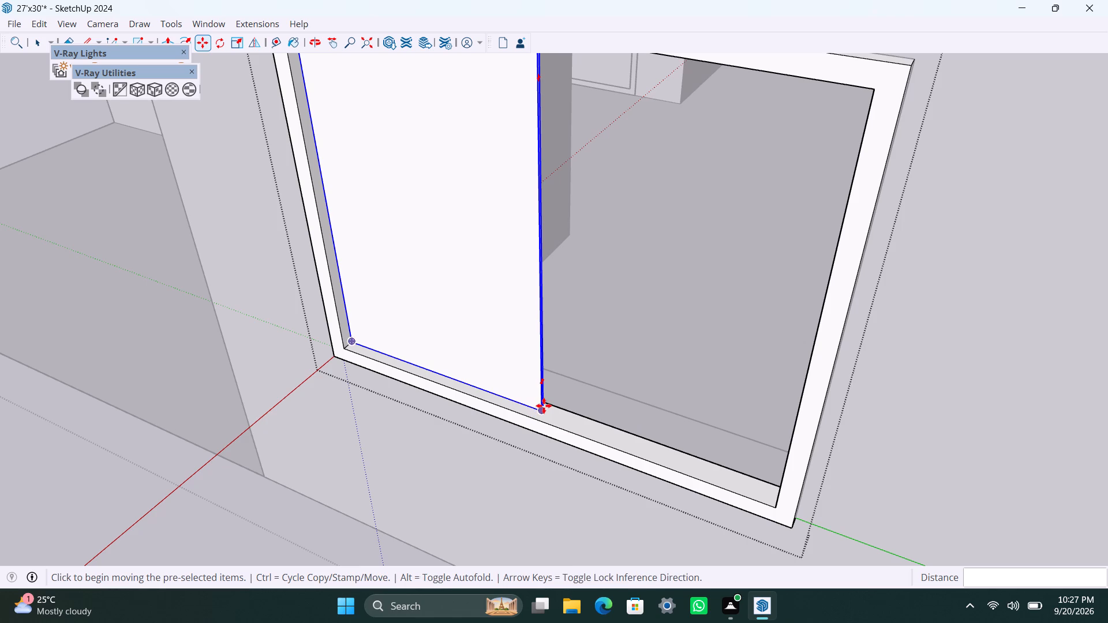
pyautogui.click(544, 406)
pyautogui.click(776, 506)
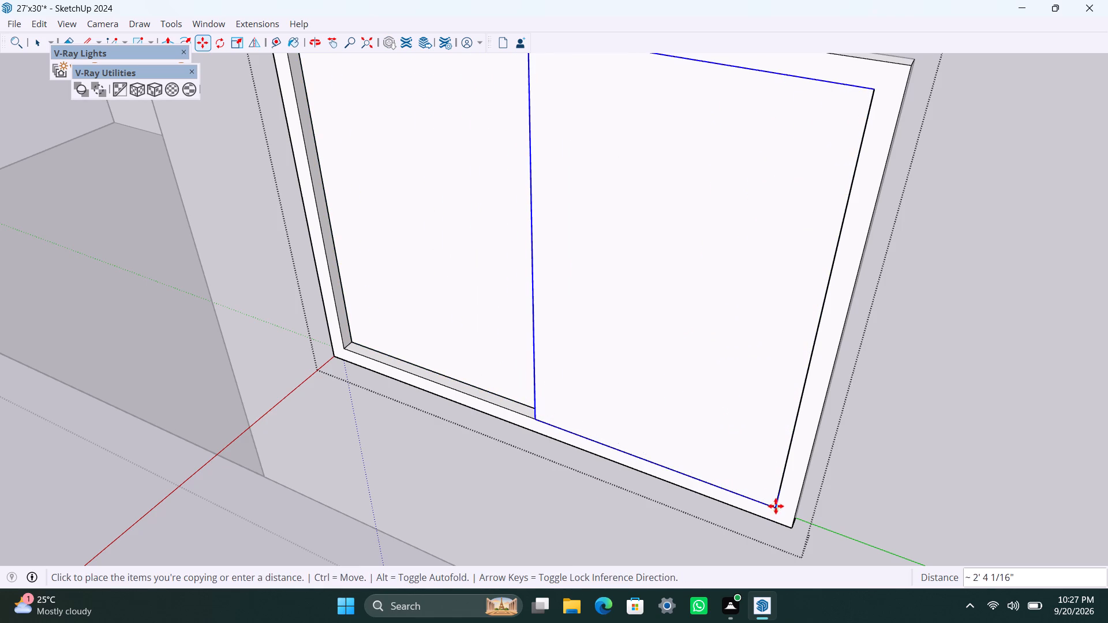
# Move the copied pane back about 1 1/4" to meet the first pane's edge and close the open groups.
pyautogui.scroll(7, 559, 466)
pyautogui.moveTo(459, 433); pyautogui.dragTo(797, 486, button='middle')
pyautogui.scroll(3, 653, 367)
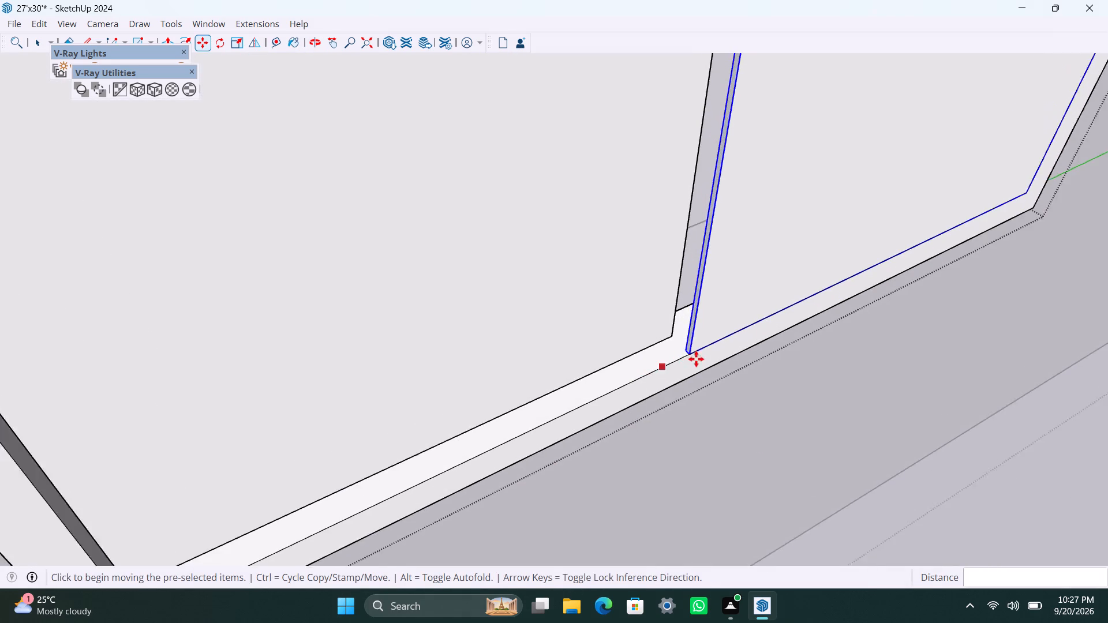
pyautogui.scroll(9, 696, 359)
pyautogui.click(687, 339)
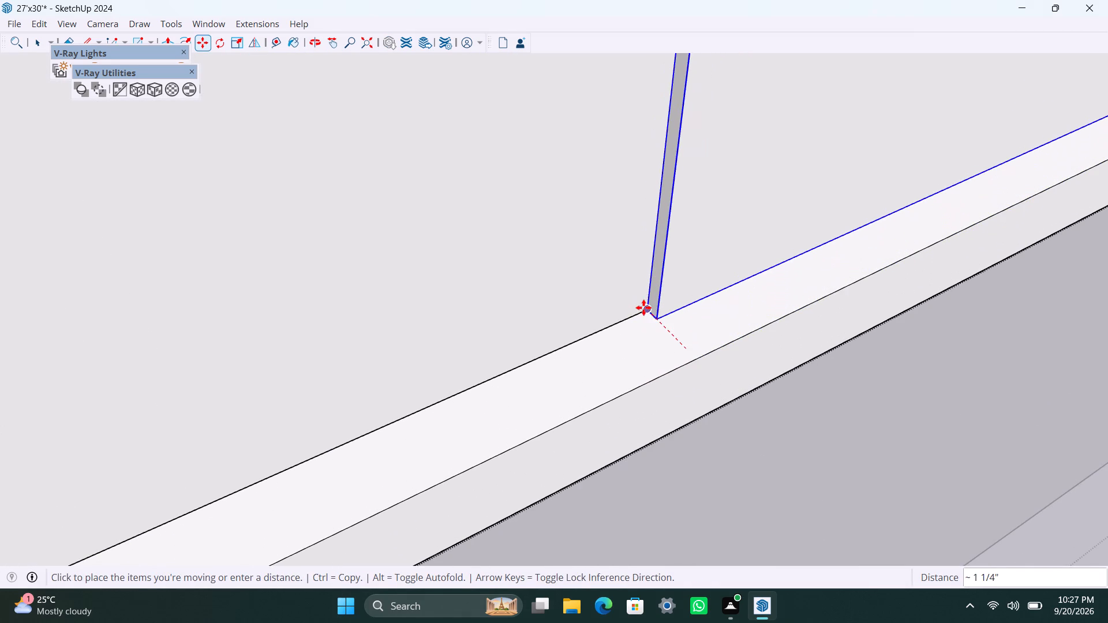
pyautogui.click(643, 307)
pyautogui.scroll(-20, 615, 344)
pyautogui.scroll(-9, 615, 344)
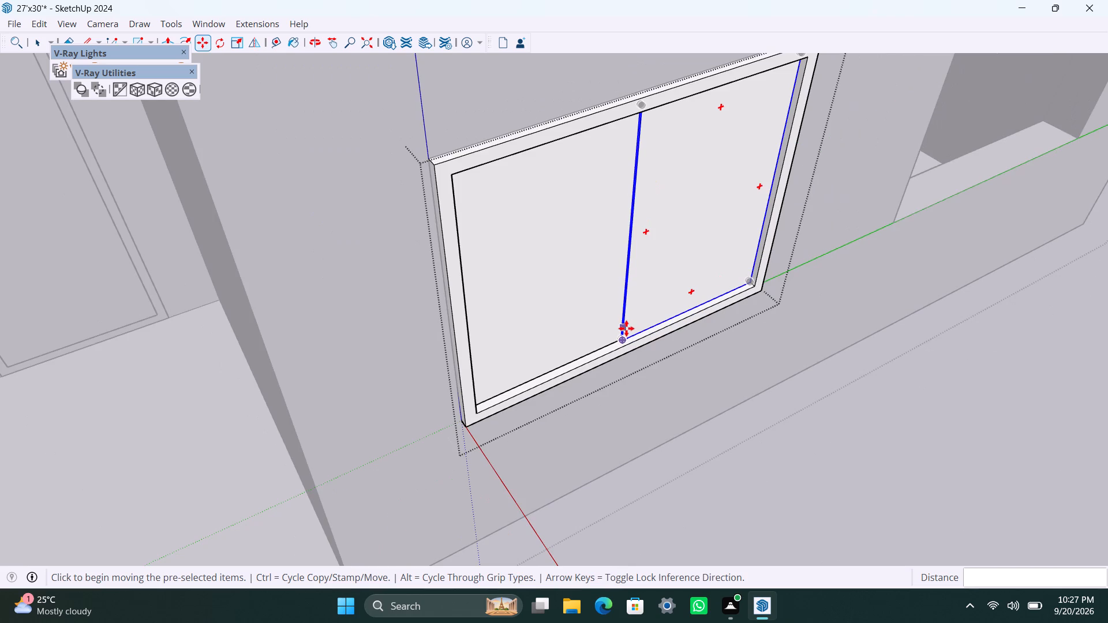
pyautogui.scroll(-9, 635, 339)
pyautogui.press('space')
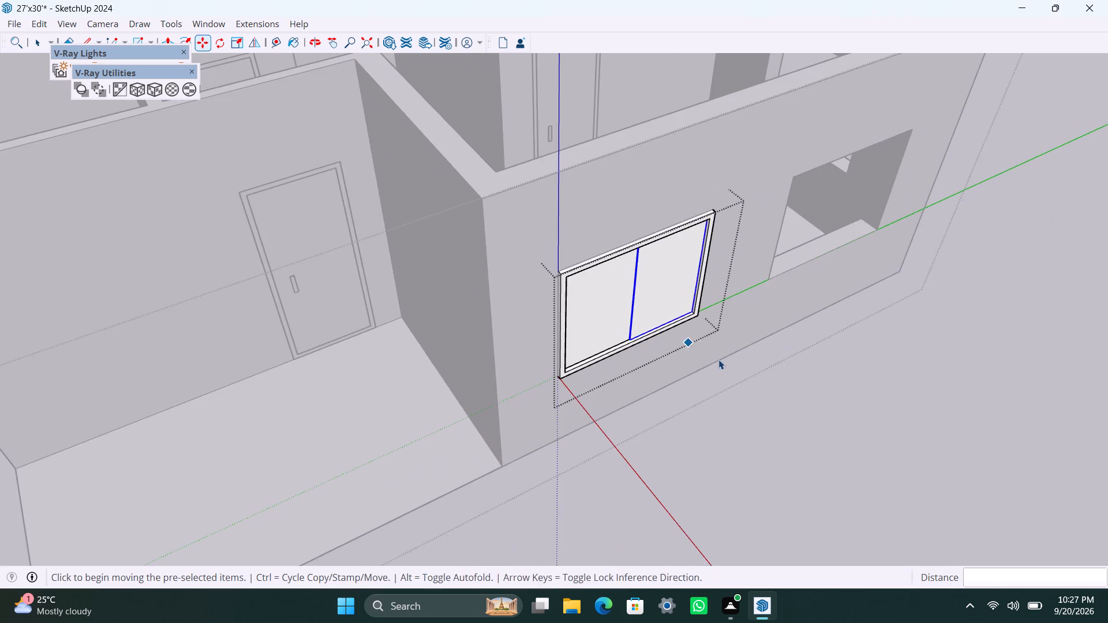
pyautogui.scroll(-3, 749, 380)
pyautogui.moveTo(749, 381); pyautogui.dragTo(607, 389, button='middle')
pyautogui.moveTo(756, 418); pyautogui.dragTo(750, 422)
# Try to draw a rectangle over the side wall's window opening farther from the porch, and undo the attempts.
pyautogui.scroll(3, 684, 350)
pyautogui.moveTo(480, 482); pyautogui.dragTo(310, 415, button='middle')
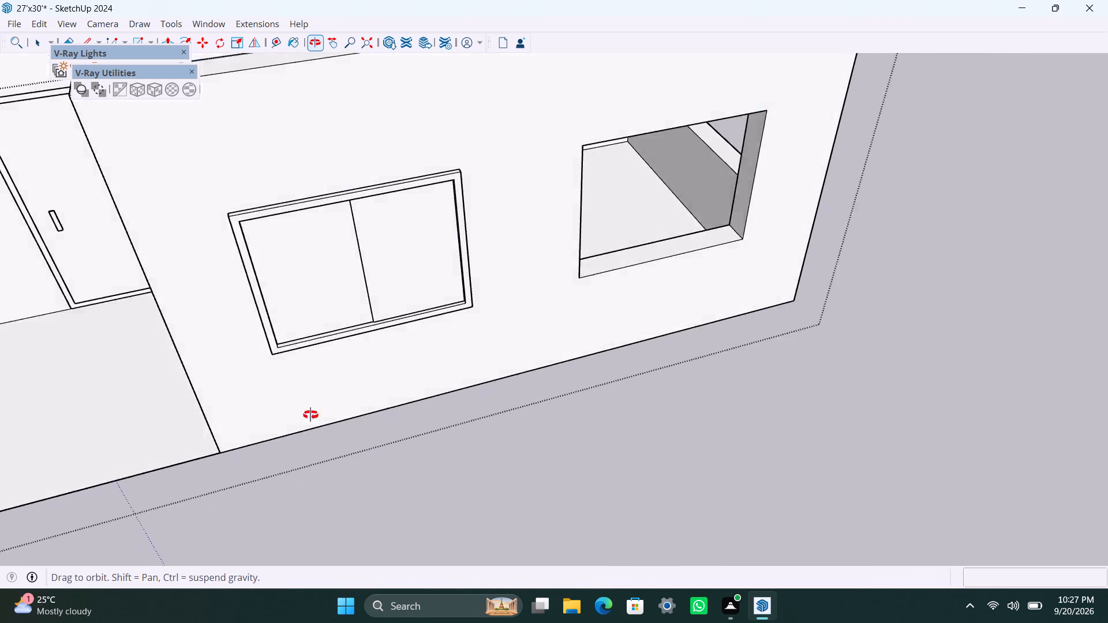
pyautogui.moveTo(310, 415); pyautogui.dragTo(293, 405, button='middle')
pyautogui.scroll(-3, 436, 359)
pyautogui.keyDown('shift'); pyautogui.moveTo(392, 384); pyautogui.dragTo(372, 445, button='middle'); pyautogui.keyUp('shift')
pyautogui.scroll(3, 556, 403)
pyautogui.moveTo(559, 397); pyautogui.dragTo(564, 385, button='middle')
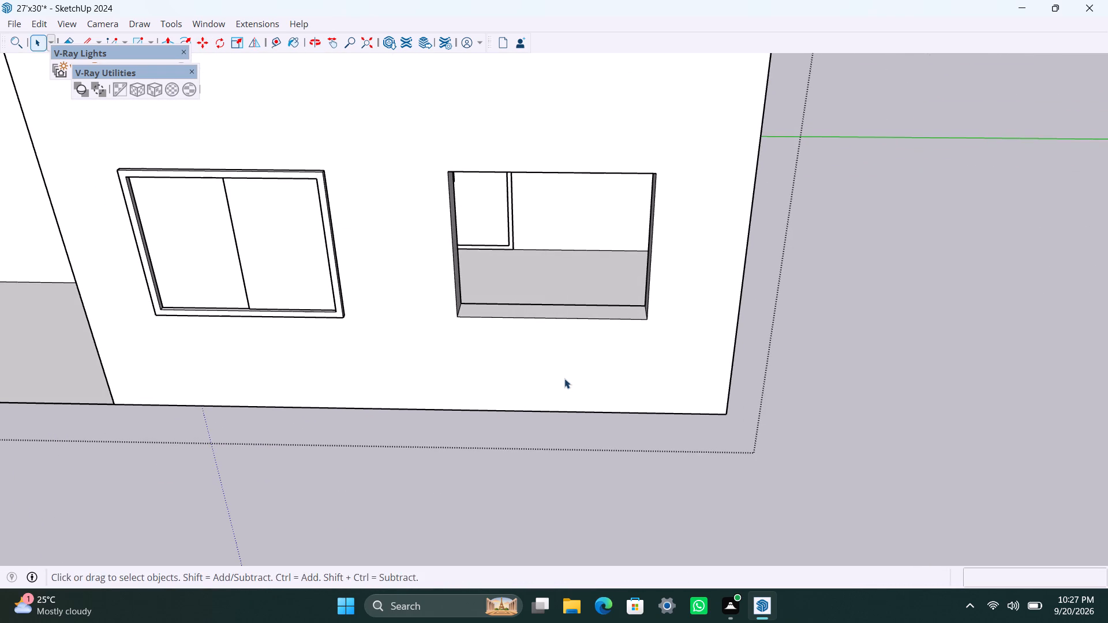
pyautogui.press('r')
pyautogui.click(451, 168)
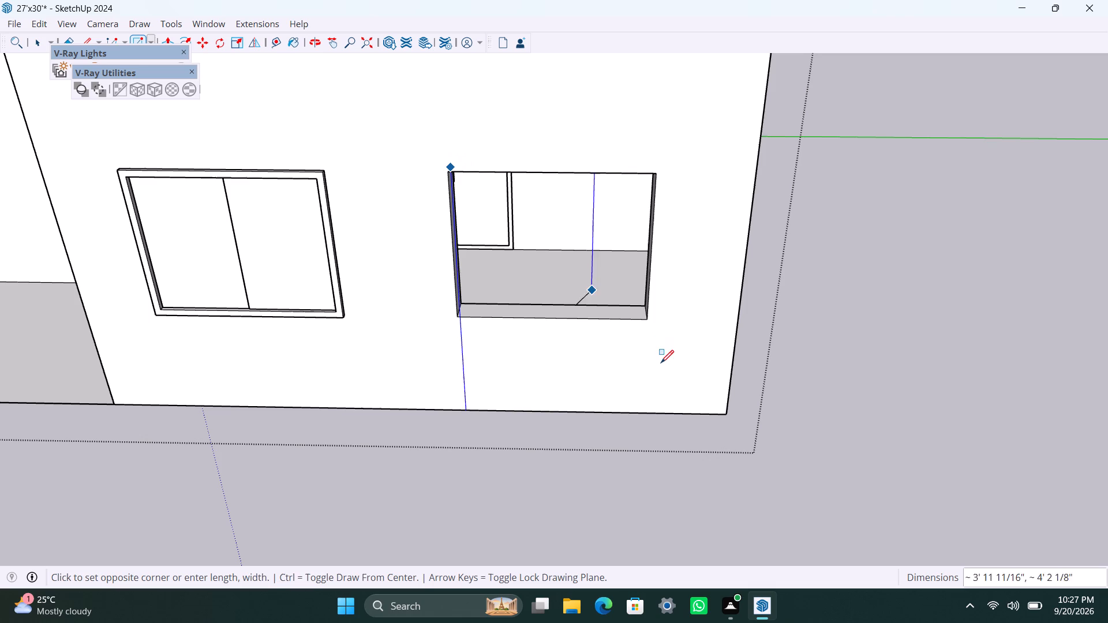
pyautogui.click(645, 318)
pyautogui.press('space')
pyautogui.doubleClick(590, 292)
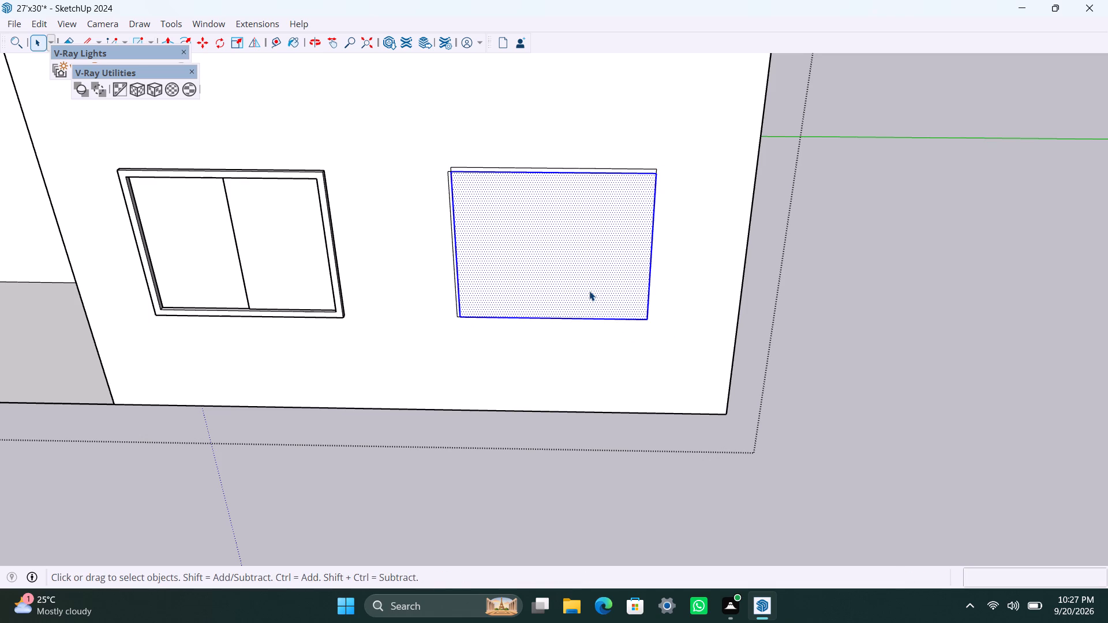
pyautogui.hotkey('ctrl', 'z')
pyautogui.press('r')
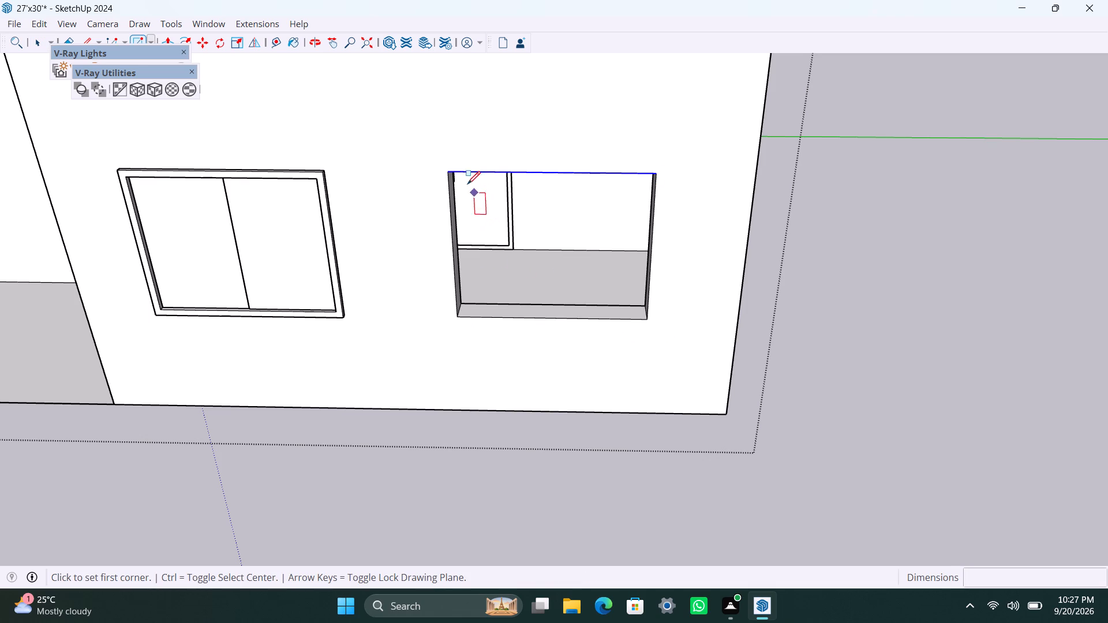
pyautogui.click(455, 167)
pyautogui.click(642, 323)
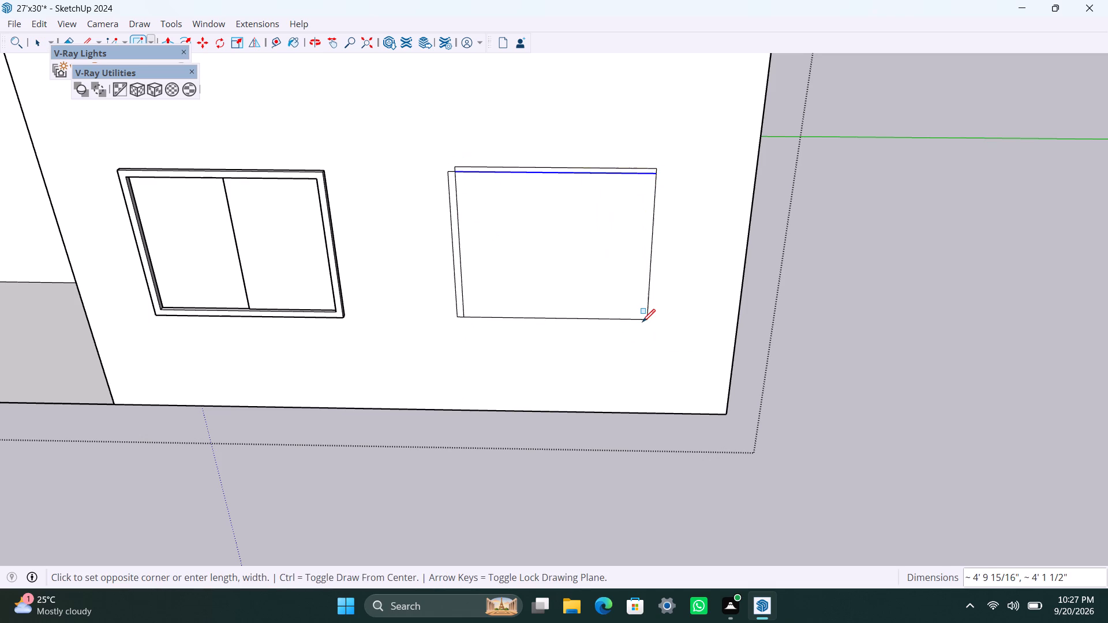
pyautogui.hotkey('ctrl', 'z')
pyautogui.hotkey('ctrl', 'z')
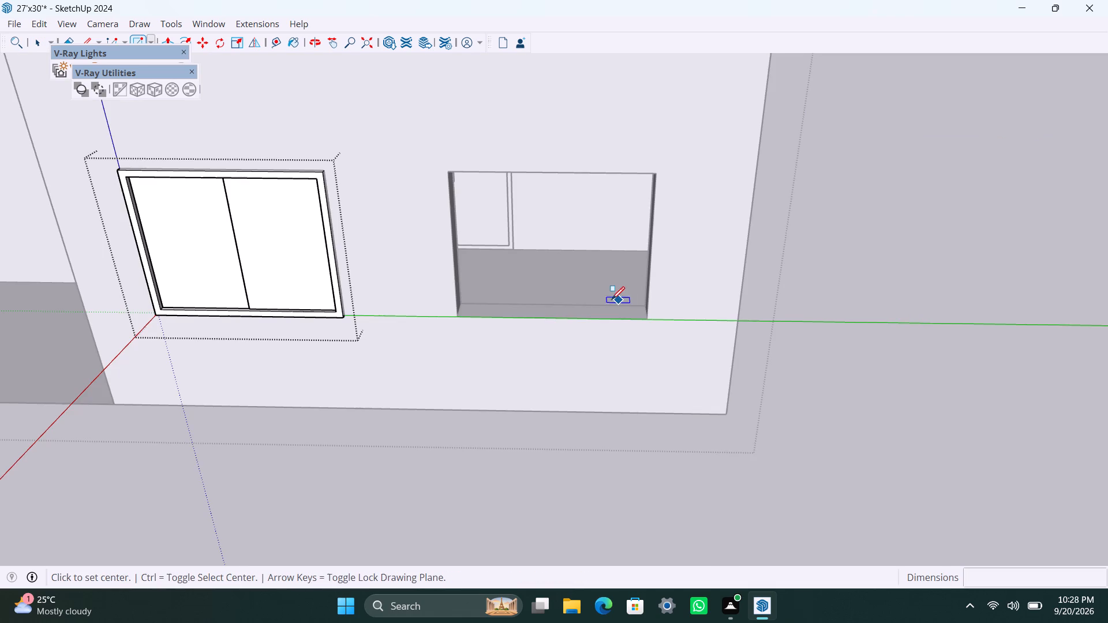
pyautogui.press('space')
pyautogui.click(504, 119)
# Draw a rectangle corner to corner over the side wall's window opening farther from the porch and make it a group.
pyautogui.scroll(3, 523, 312)
pyautogui.scroll(-2, 506, 291)
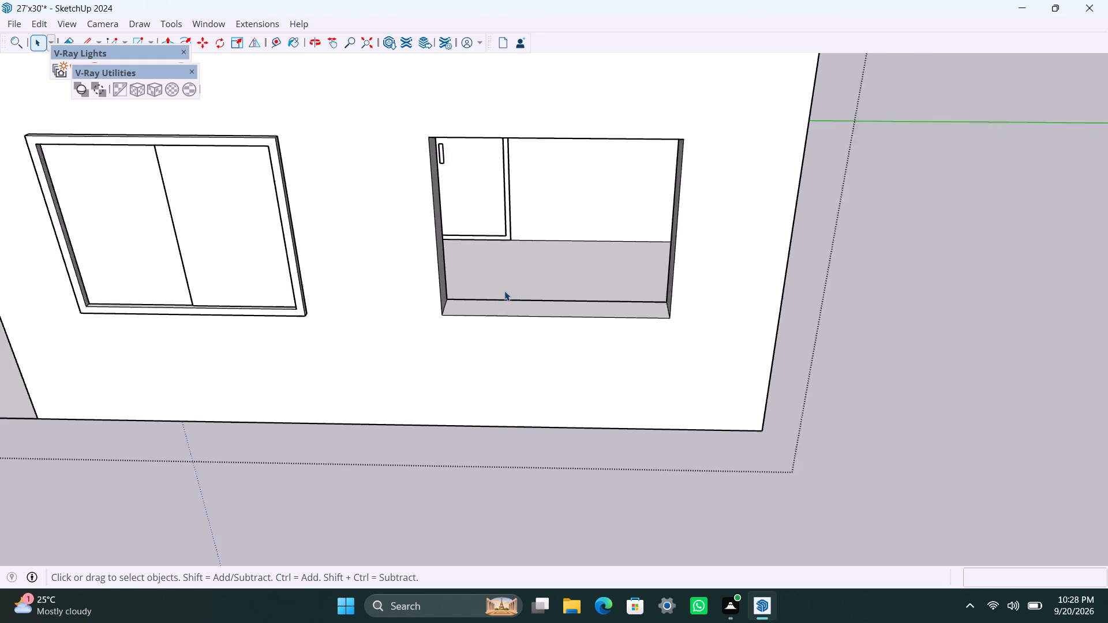
pyautogui.press('r')
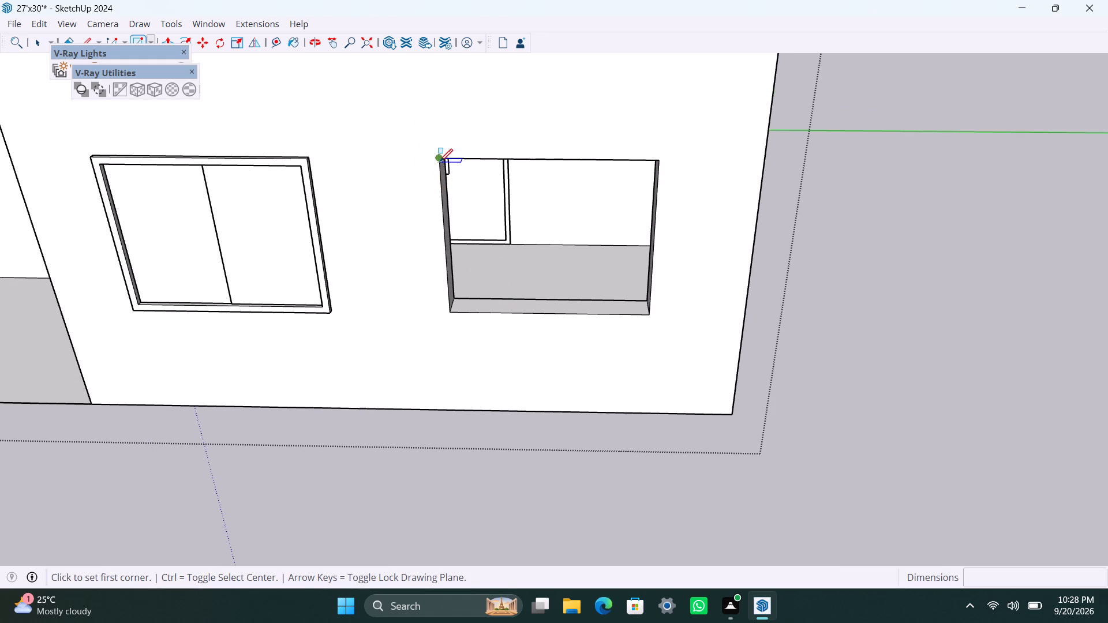
pyautogui.click(440, 159)
pyautogui.click(654, 310)
pyautogui.press('space')
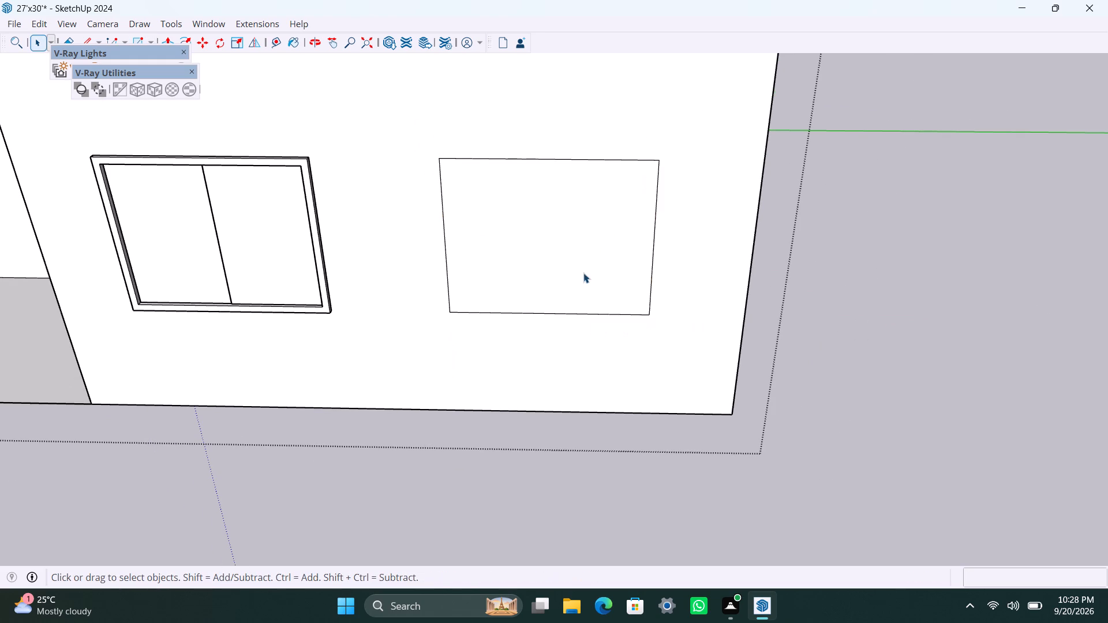
pyautogui.doubleClick(583, 273)
pyautogui.rightClick(582, 265)
pyautogui.click(655, 409)
# Inside this window group, offset the rectangle's outline 2" inward and delete the inner face to leave a frame.
pyautogui.tripleClick(533, 233)
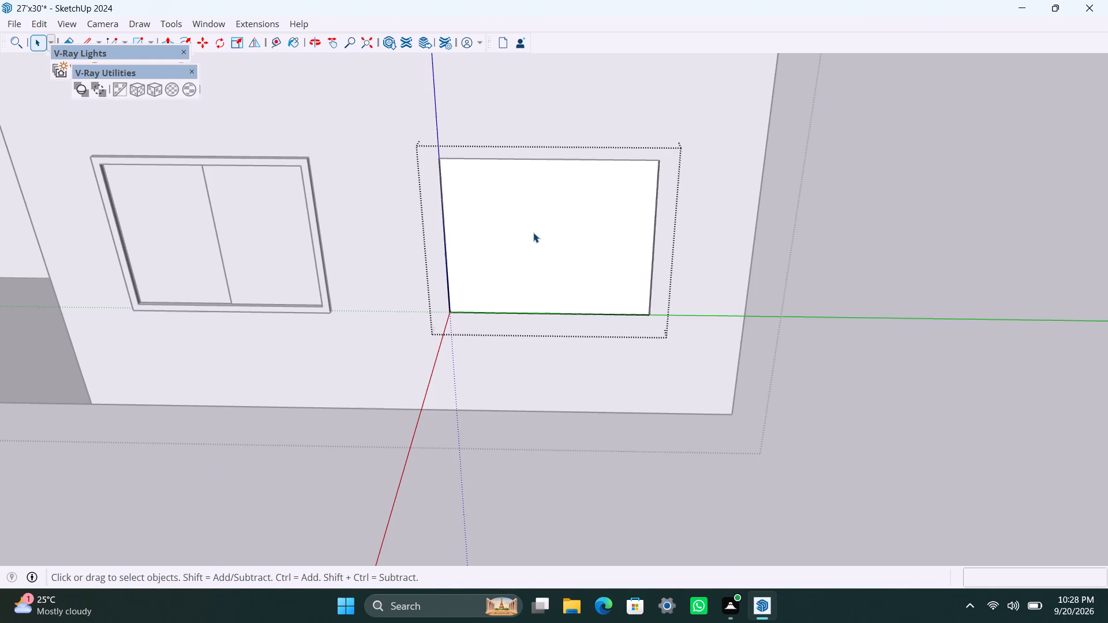
pyautogui.press('f')
pyautogui.click(483, 201)
pyautogui.write('2"')
pyautogui.press('Return')
pyautogui.press('space')
pyautogui.click(482, 222)
pyautogui.press('Delete')
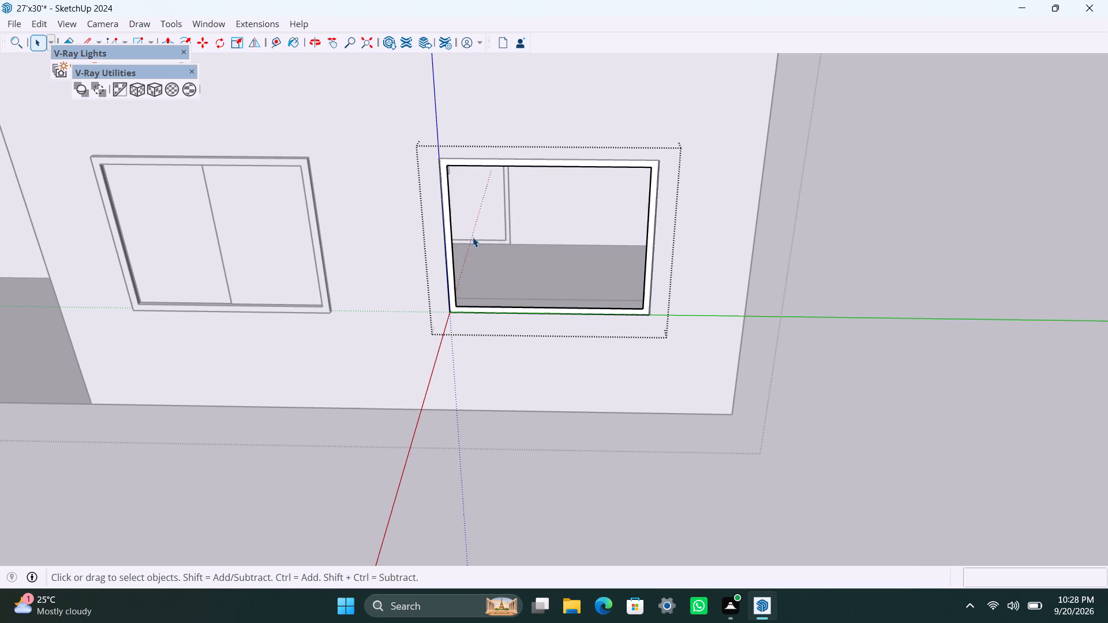
# Give the window frame depth by pushing its face 1.5" into the opening, then pulling it 1.5" out from the wall.
pyautogui.scroll(7, 436, 292)
pyautogui.click(454, 260)
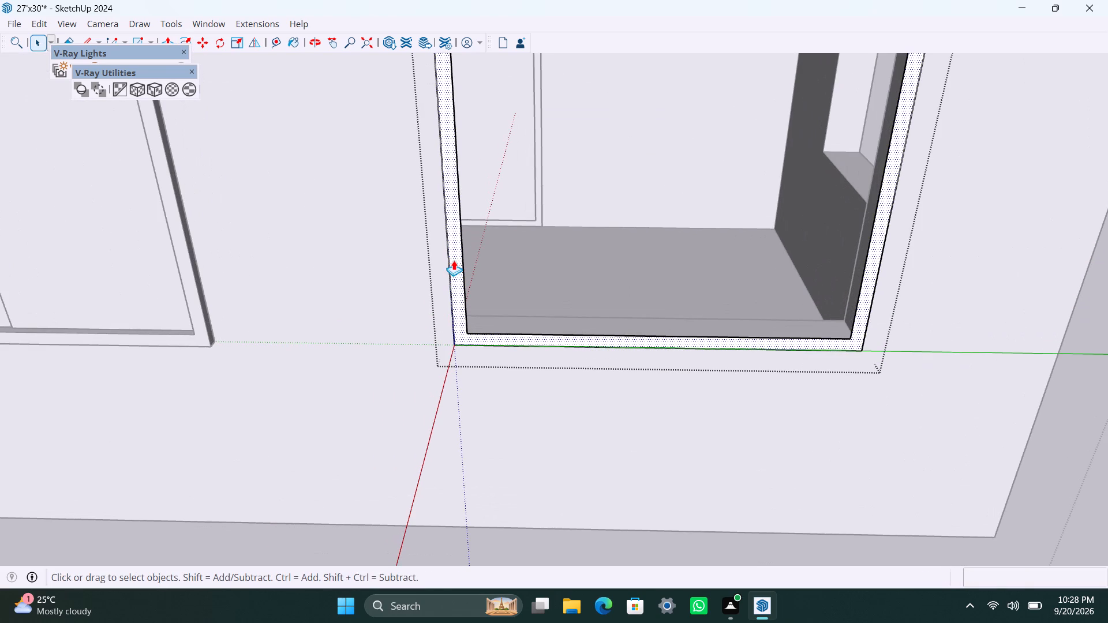
pyautogui.press('p')
pyautogui.click(454, 260)
pyautogui.write('1.5"')
pyautogui.press('Return')
pyautogui.click(456, 292)
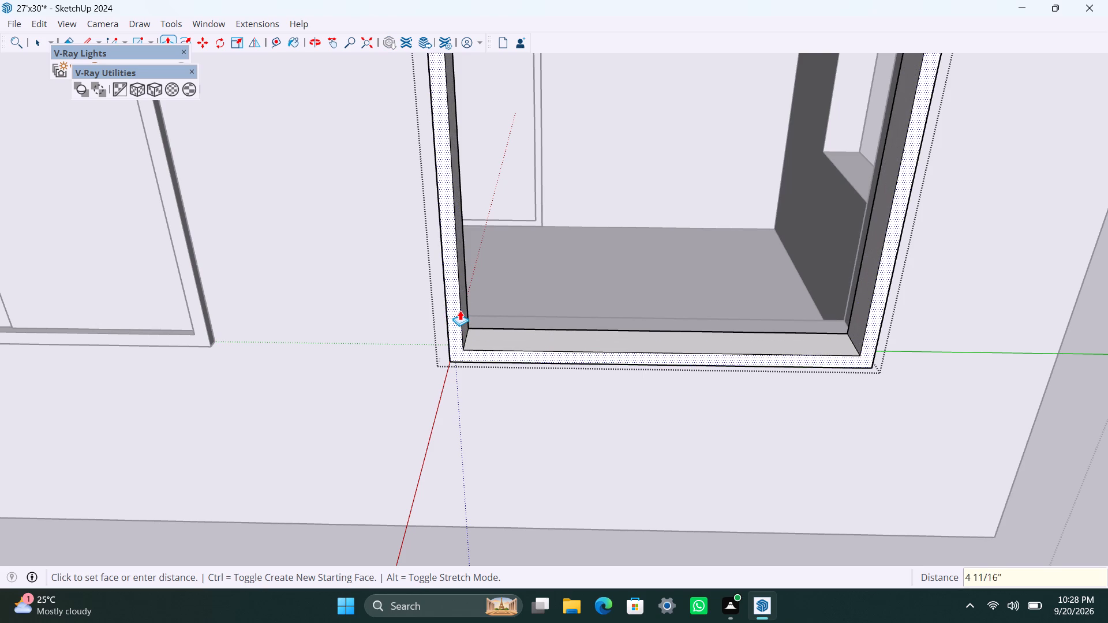
pyautogui.write('1.5"')
pyautogui.press('Return')
pyautogui.press('space')
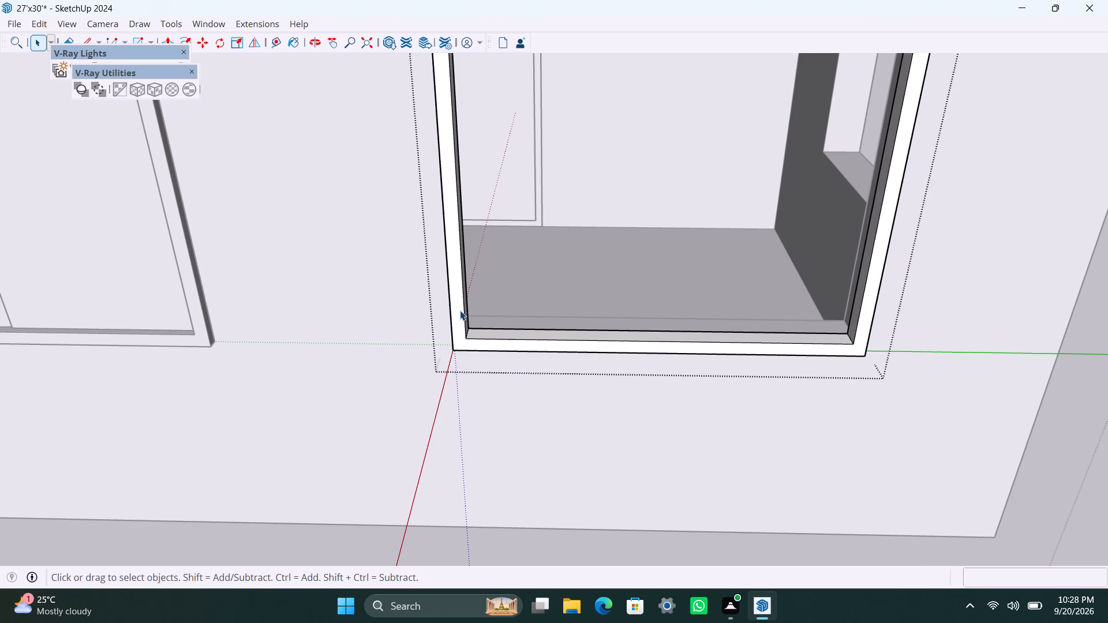
# Draw a rectangle about 2' 4" by 3' 8 1/8" over half the frame's opening, delete the other half's face, and group the rectangle.
pyautogui.scroll(-8, 461, 363)
pyautogui.scroll(1, 456, 331)
pyautogui.moveTo(449, 314); pyautogui.dragTo(412, 284, button='middle')
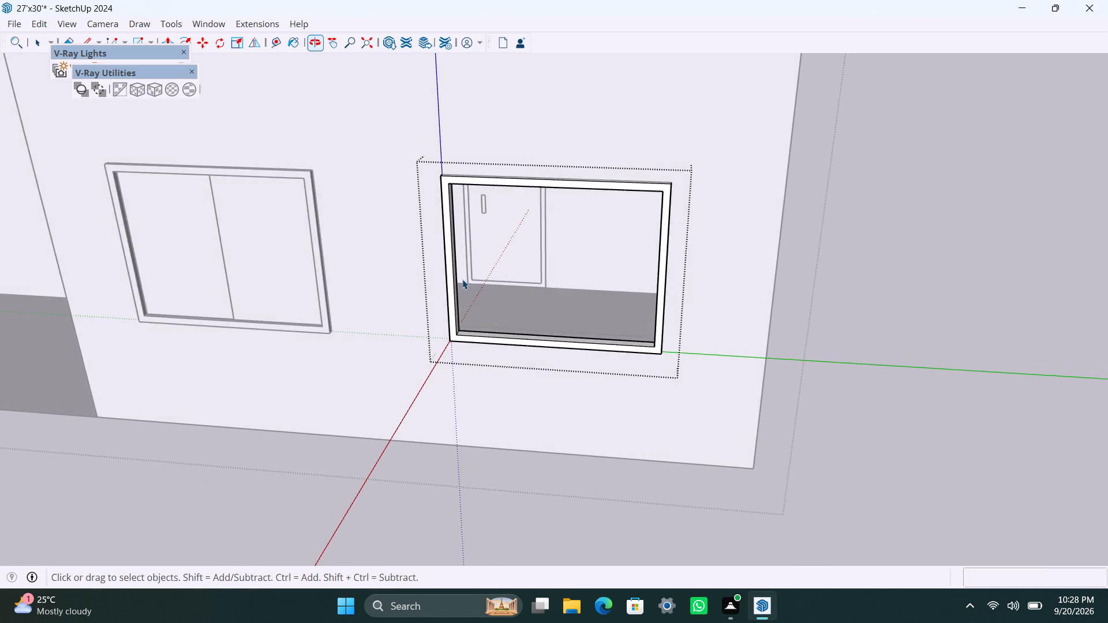
pyautogui.scroll(2, 462, 279)
pyautogui.press('r')
pyautogui.click(449, 136)
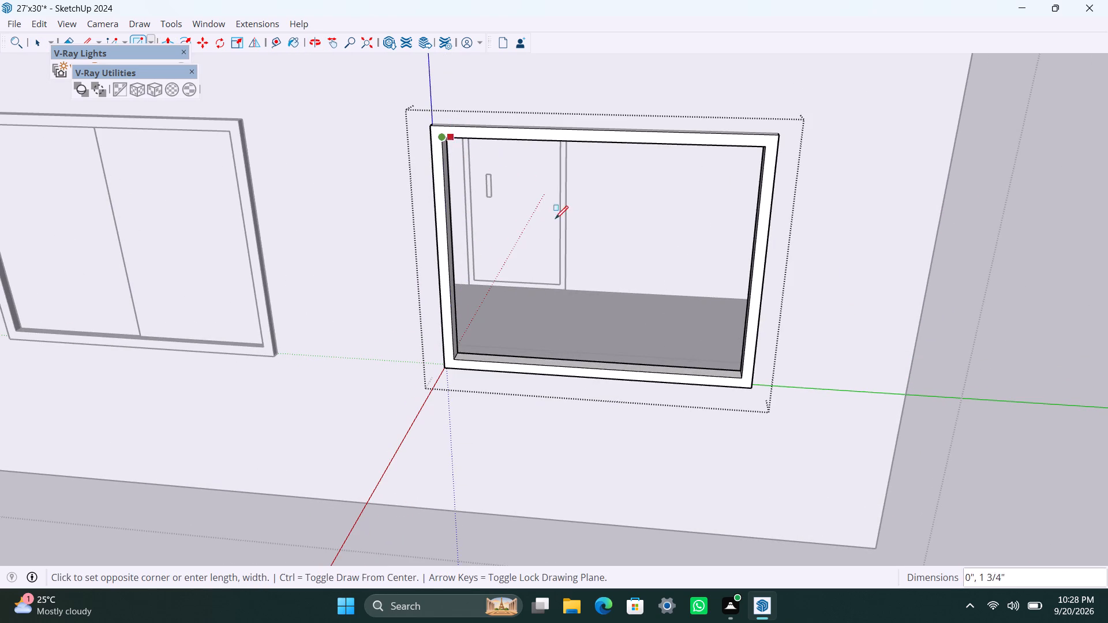
pyautogui.click(602, 365)
pyautogui.click(638, 342)
pyautogui.press('space')
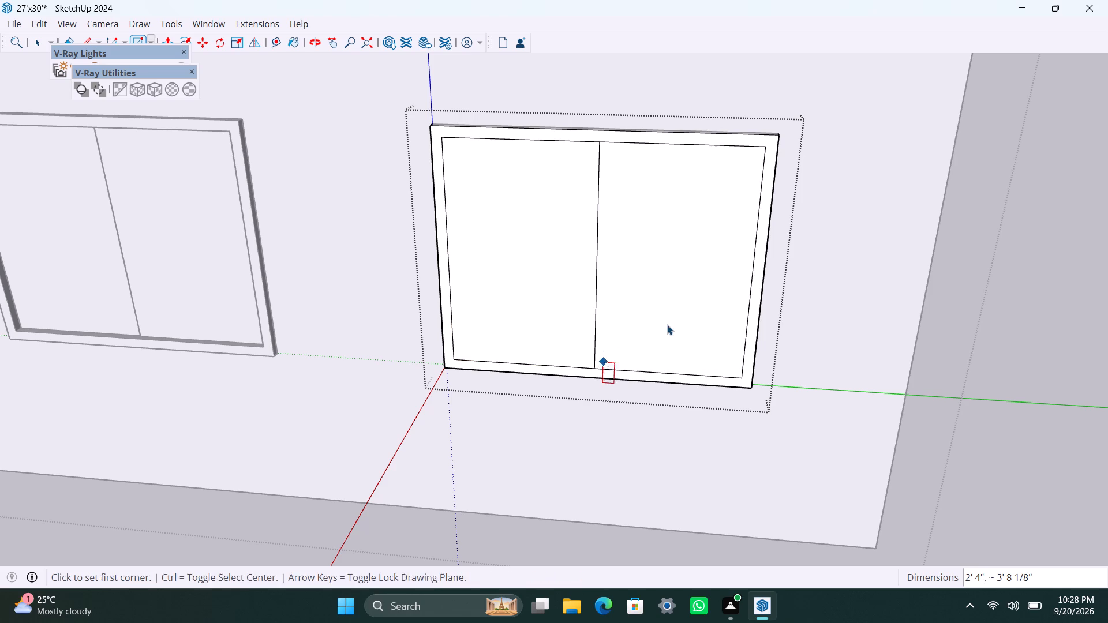
pyautogui.click(667, 322)
pyautogui.press('Delete')
pyautogui.doubleClick(569, 317)
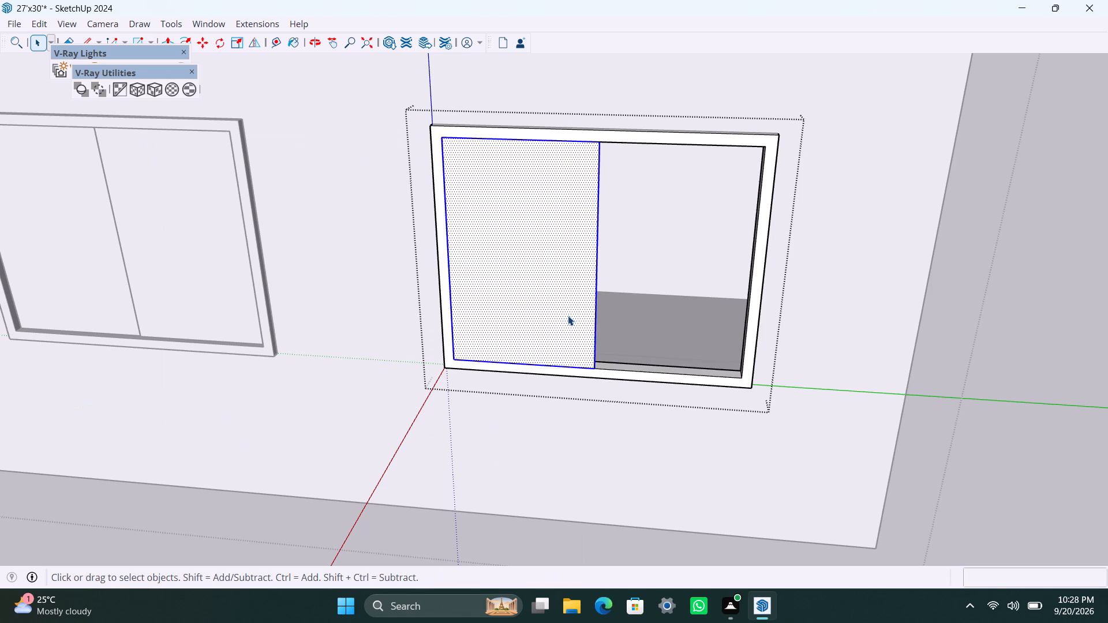
pyautogui.rightClick(568, 316)
pyautogui.click(641, 127)
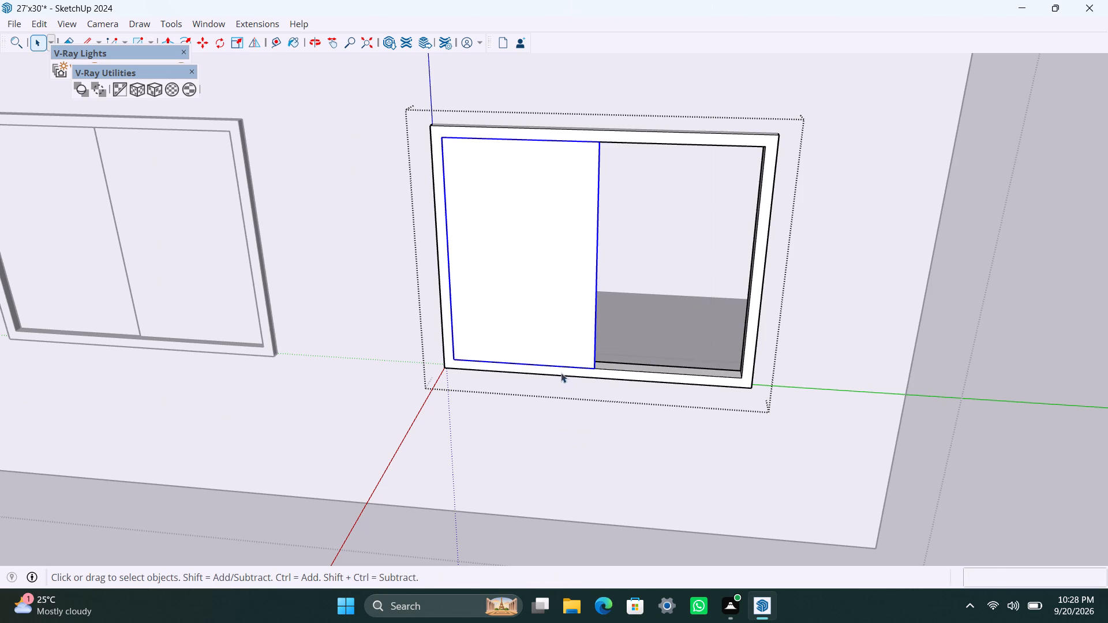
# Open the pane group, extrude its face 8 mm, and close the group.
pyautogui.scroll(3, 556, 356)
pyautogui.moveTo(571, 320); pyautogui.dragTo(481, 393, button='middle')
pyautogui.scroll(3, 551, 334)
pyautogui.tripleClick(553, 318)
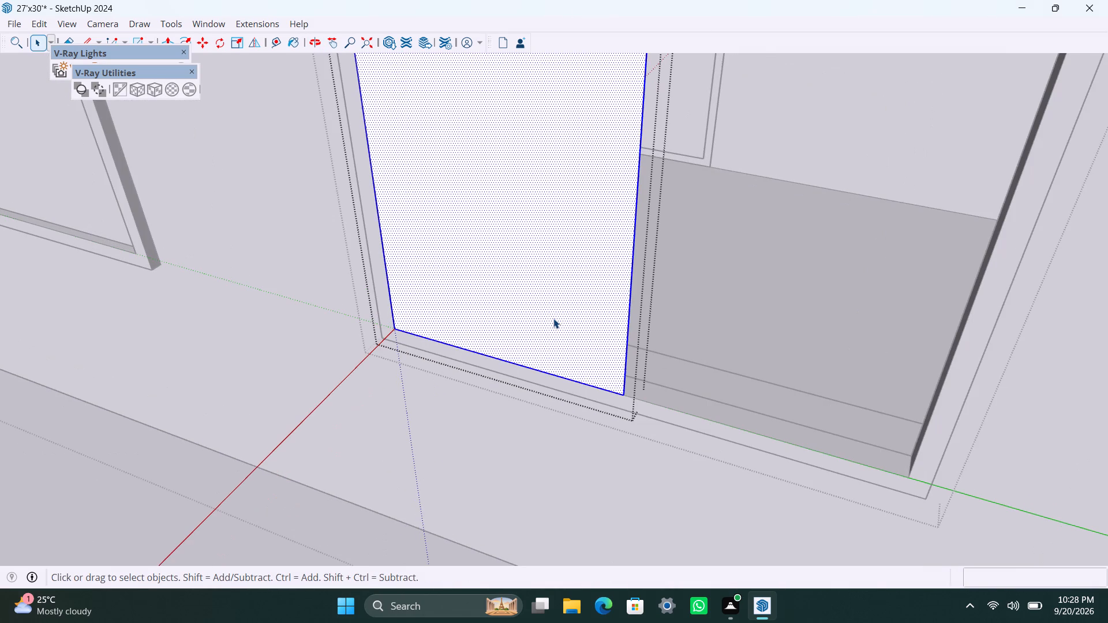
pyautogui.press('p')
pyautogui.click(554, 319)
pyautogui.write('8mm')
pyautogui.press('Return')
pyautogui.press('space')
pyautogui.click(509, 490)
# Move the glass pane back from the frame's outer face so it sits inside the frame's depth.
pyautogui.scroll(4, 637, 340)
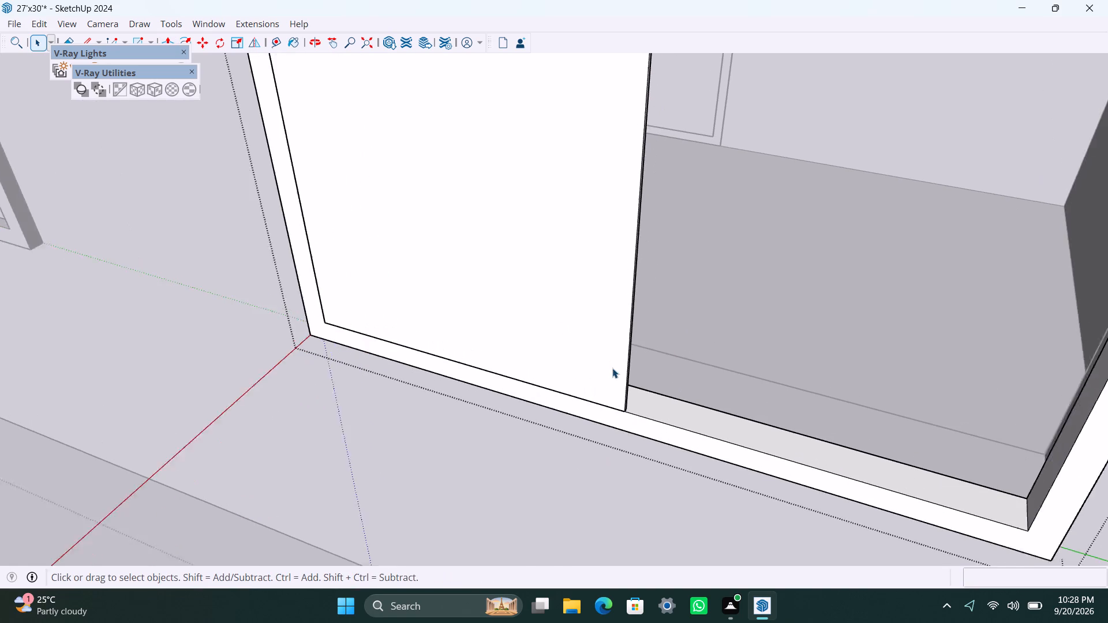
pyautogui.click(617, 369)
pyautogui.scroll(8, 648, 419)
pyautogui.press('m')
pyautogui.click(623, 421)
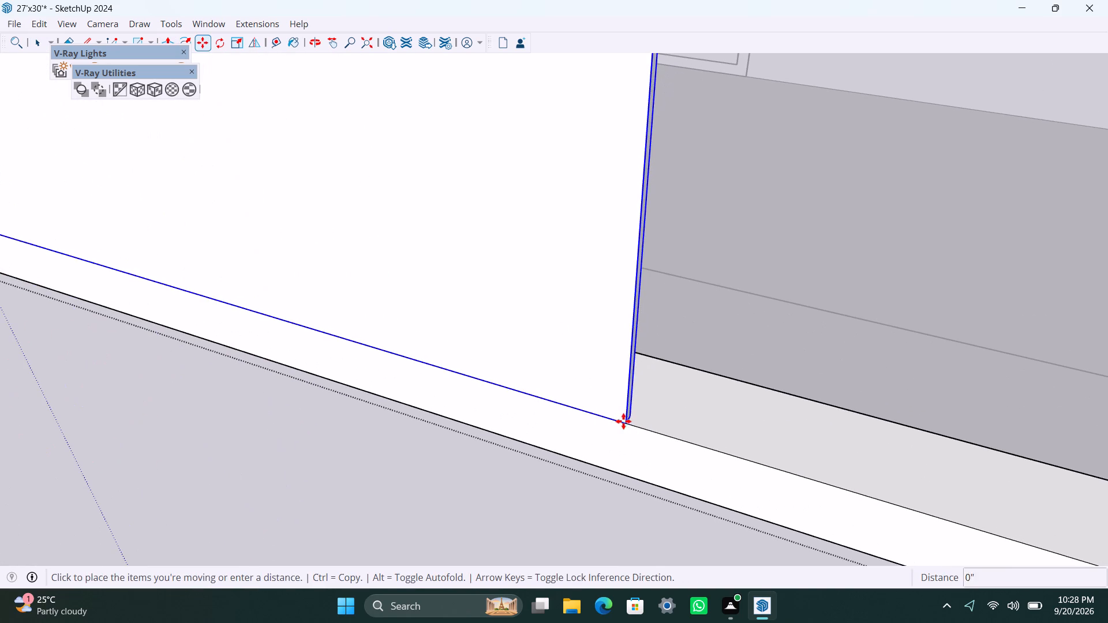
pyautogui.click(640, 393)
# Copy the glass pane across to fill the other half of the window, snapping it to the frame's inner bottom corner.
pyautogui.scroll(-18, 566, 411)
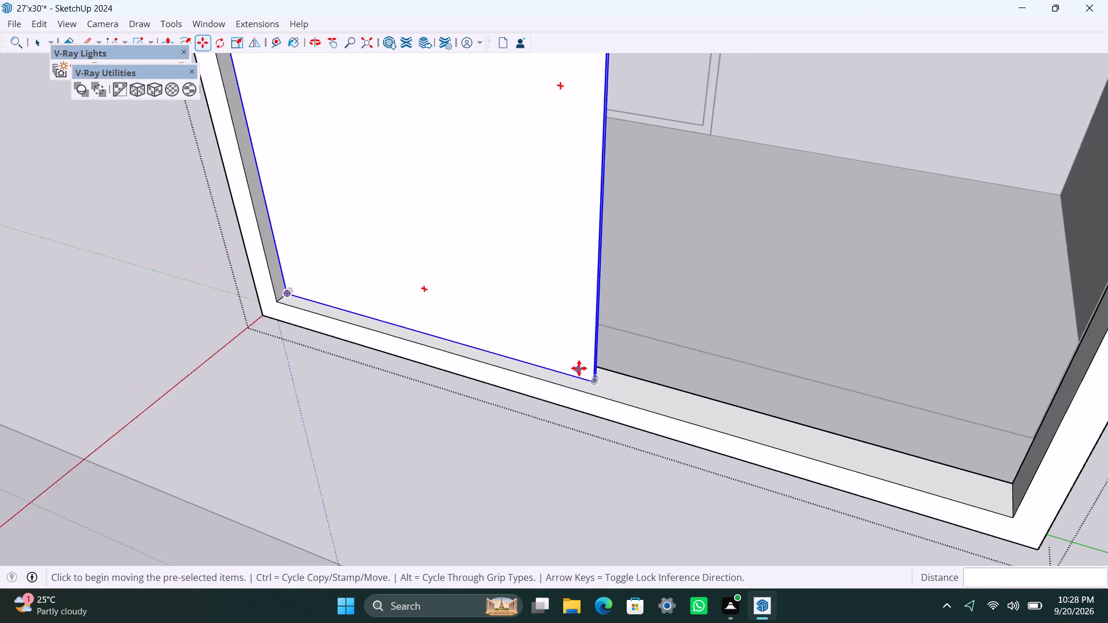
pyautogui.scroll(-3, 579, 368)
pyautogui.click(588, 377)
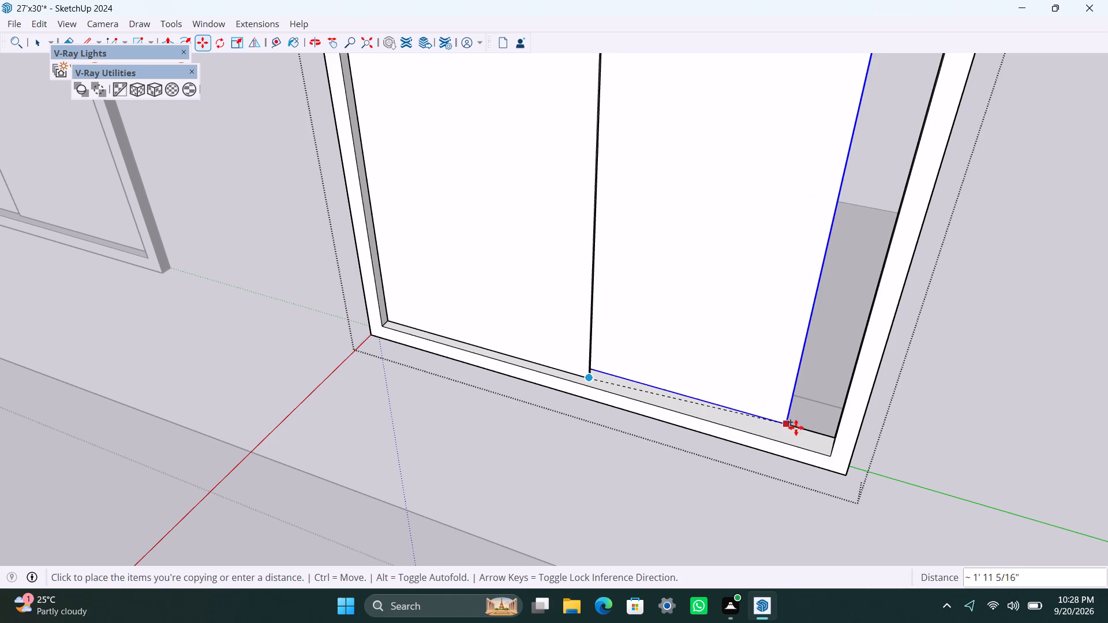
pyautogui.click(829, 454)
# Move the copied pane back to meet the first pane's edge and close the open window group.
pyautogui.scroll(3, 649, 436)
pyautogui.moveTo(453, 438); pyautogui.dragTo(763, 480, button='middle')
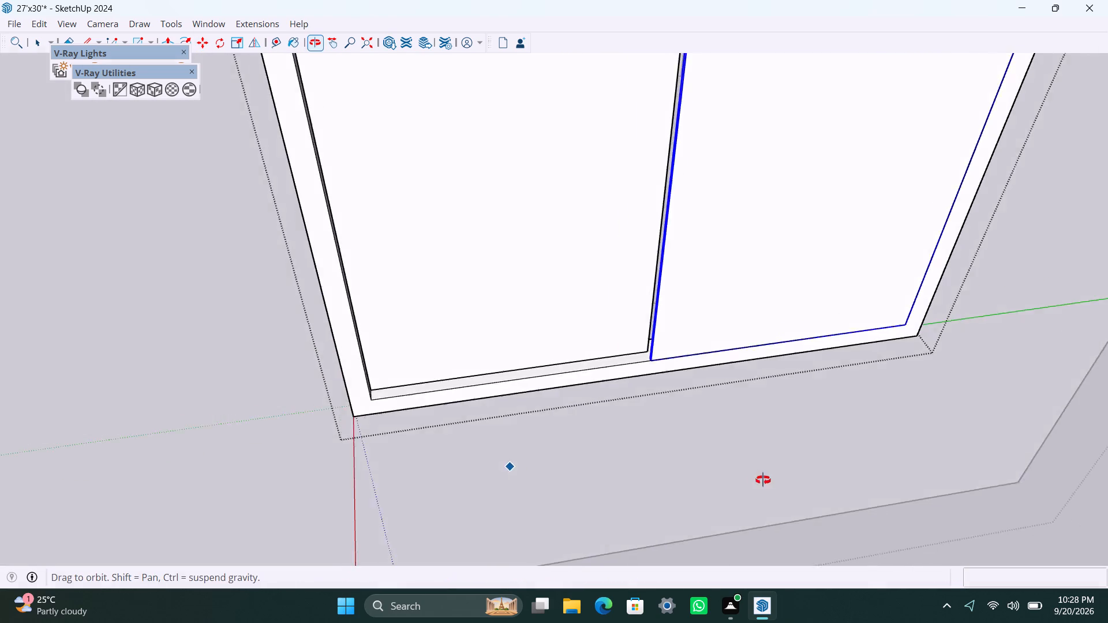
pyautogui.moveTo(763, 480); pyautogui.dragTo(798, 463, button='middle')
pyautogui.scroll(15, 661, 356)
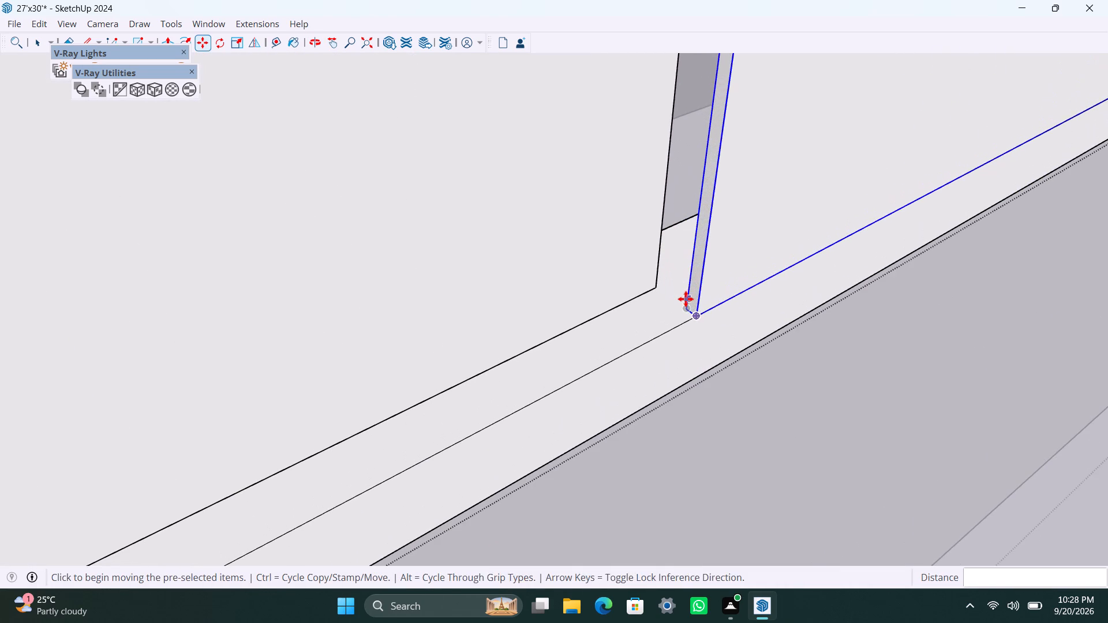
pyautogui.click(686, 299)
pyautogui.click(652, 288)
pyautogui.scroll(-5, 651, 314)
pyautogui.click(649, 319)
pyautogui.press('space')
pyautogui.scroll(-3, 650, 319)
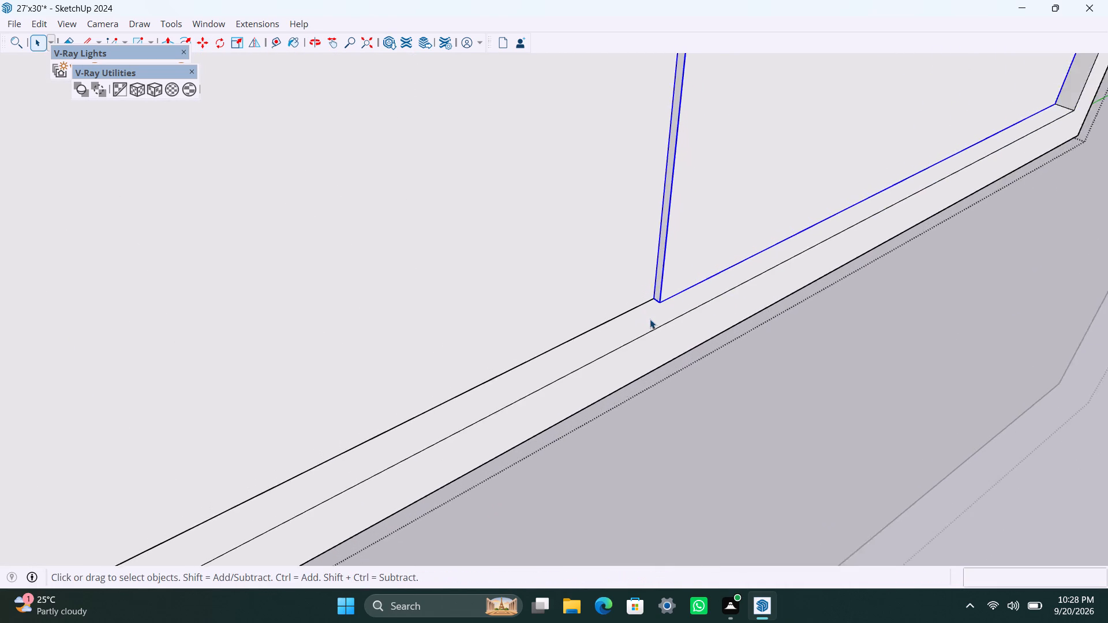
pyautogui.scroll(-19, 650, 319)
pyautogui.click(795, 396)
pyautogui.press('space')
# Draw a 5' by 4' rectangle over the rear wall's window opening nearest the finished side wall and make it a group.
pyautogui.scroll(-4, 820, 331)
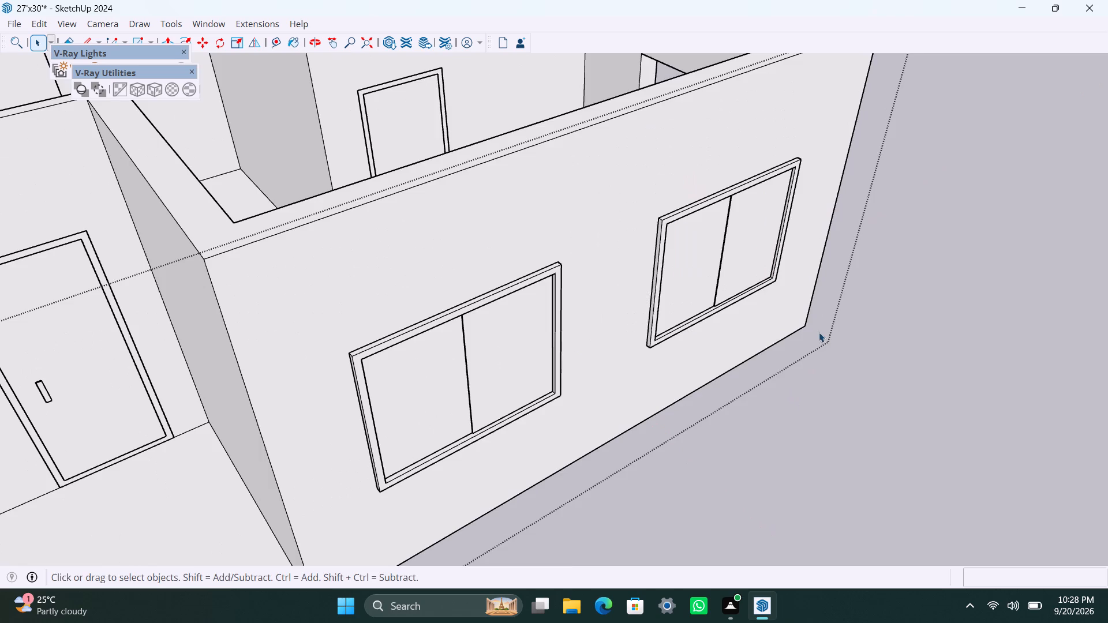
pyautogui.moveTo(811, 311); pyautogui.dragTo(270, 332, button='middle')
pyautogui.scroll(-4, 339, 339)
pyautogui.moveTo(533, 474); pyautogui.dragTo(341, 425, button='middle')
pyautogui.scroll(-2, 364, 399)
pyautogui.keyDown('shift'); pyautogui.moveTo(476, 429); pyautogui.dragTo(598, 495, button='middle'); pyautogui.keyUp('shift')
pyautogui.scroll(3, 396, 234)
pyautogui.moveTo(424, 317); pyautogui.dragTo(420, 271, button='middle')
pyautogui.scroll(2, 422, 260)
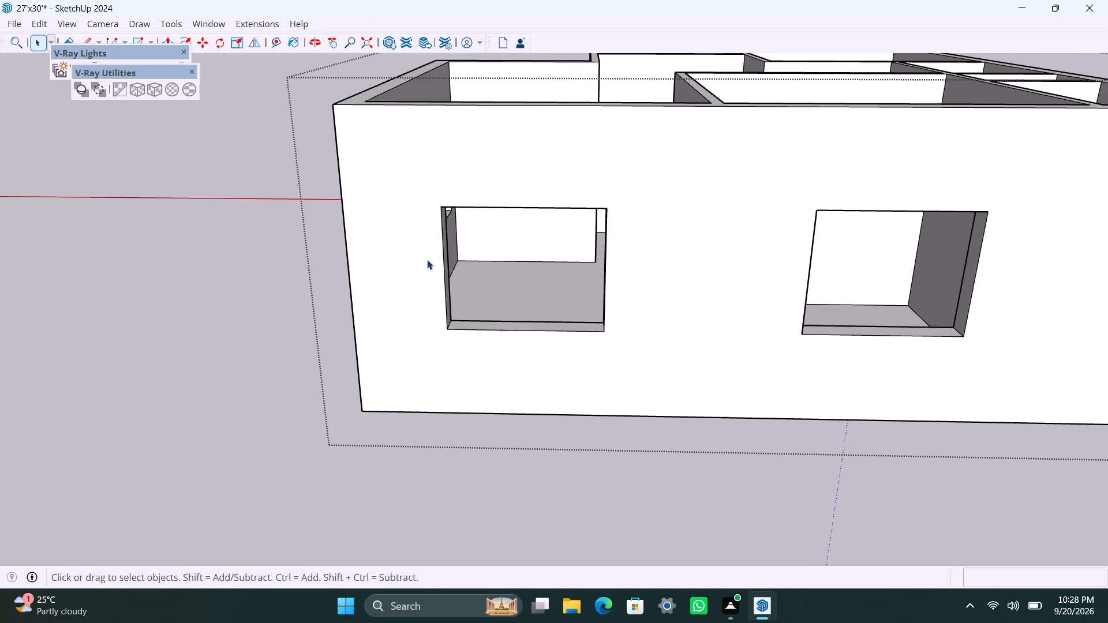
pyautogui.press('r')
pyautogui.click(446, 207)
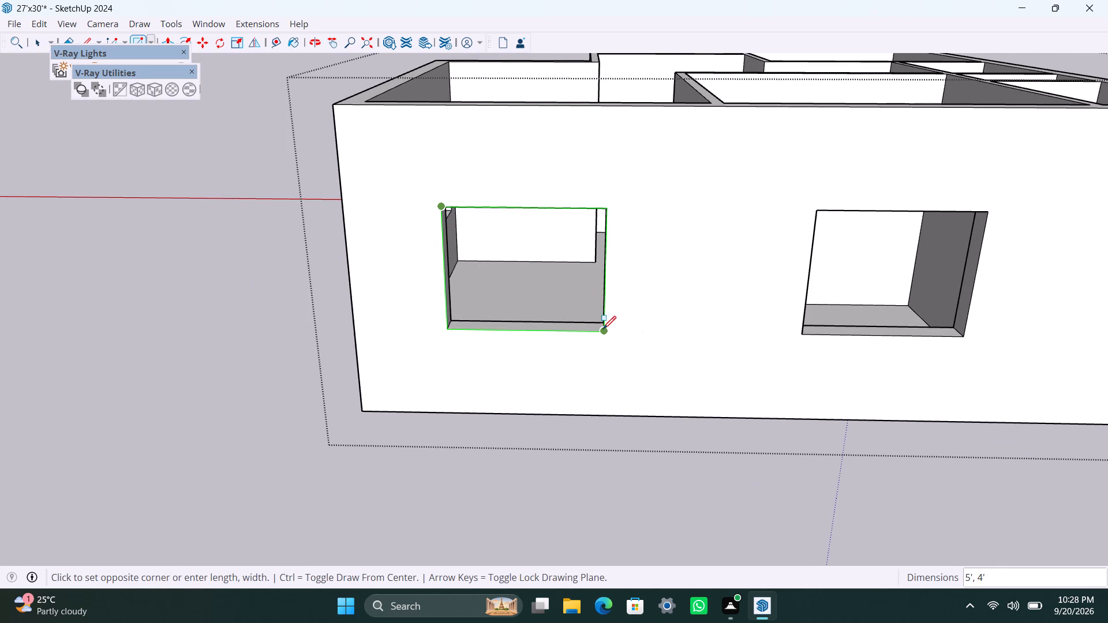
pyautogui.click(603, 329)
pyautogui.press('space')
pyautogui.doubleClick(526, 274)
pyautogui.rightClick(519, 275)
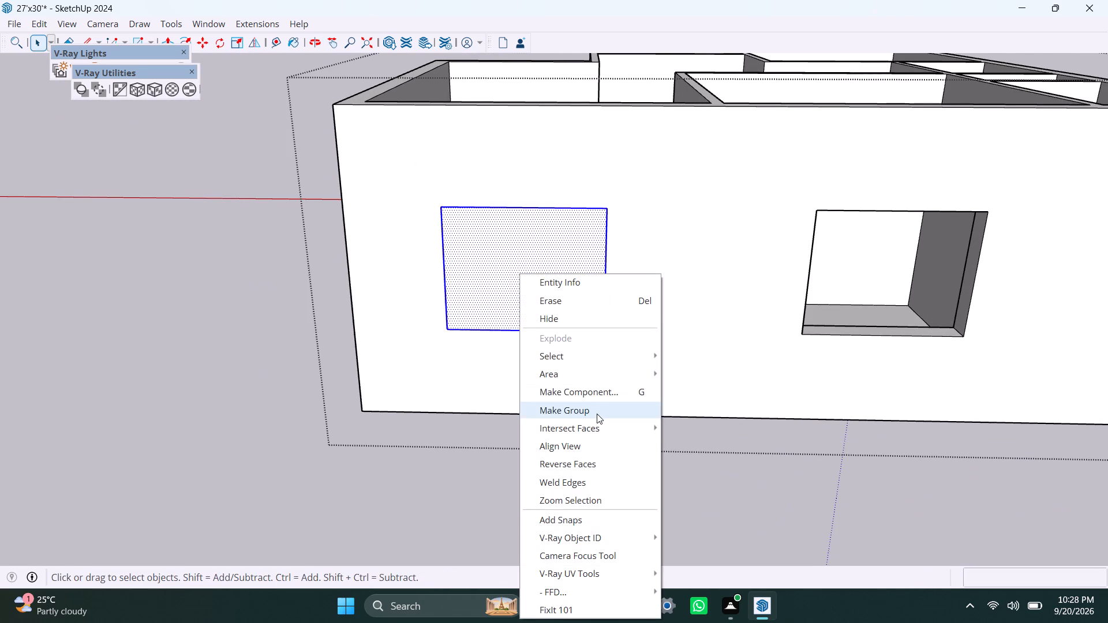
pyautogui.click(597, 414)
# Inside the new rear window group, offset the rectangle's outline 2" inward and delete the inner face to leave a frame.
pyautogui.doubleClick(517, 268)
pyautogui.click(503, 265)
pyautogui.press('f')
pyautogui.click(474, 246)
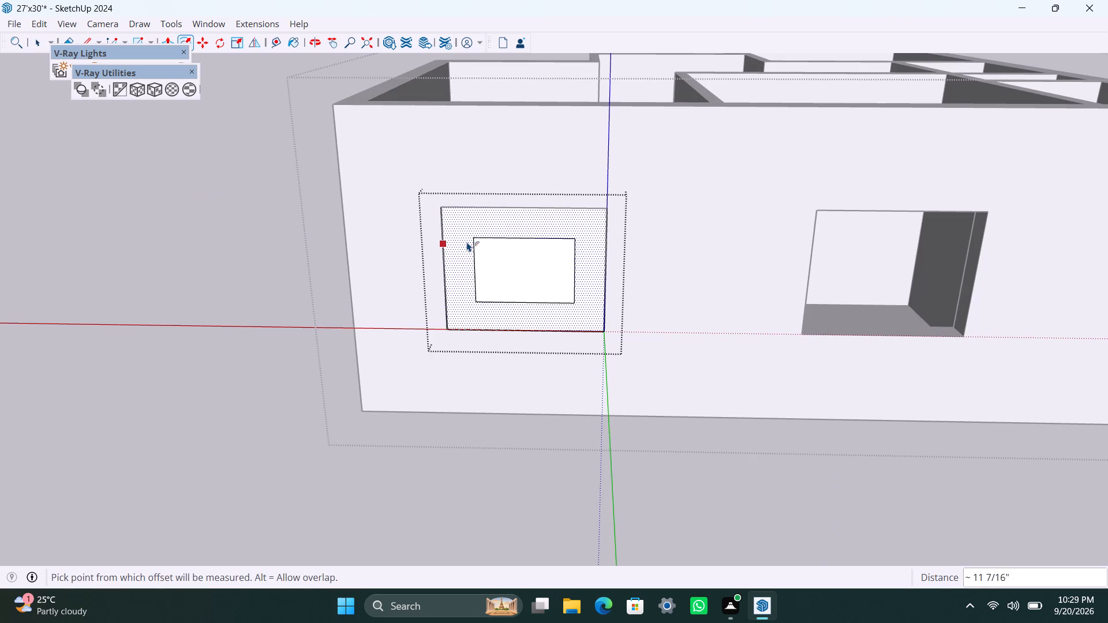
pyautogui.write('2"')
pyautogui.press('Return')
pyautogui.press('space')
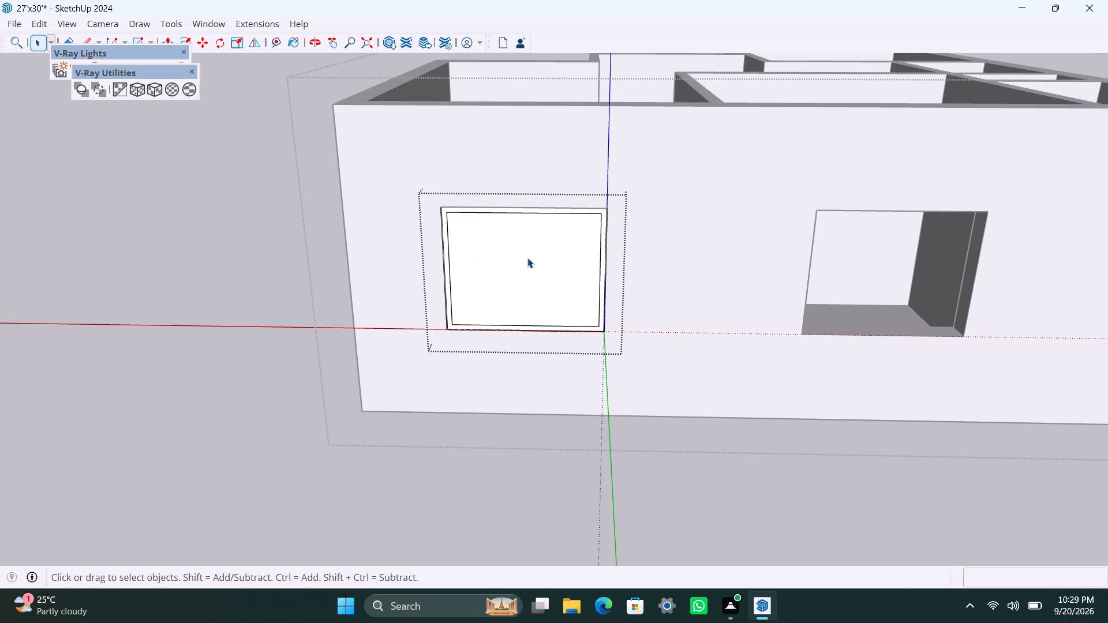
pyautogui.click(527, 258)
pyautogui.press('Delete')
# Push the rear window frame's face 2.5" into the opening, then pull it 1.5" out from the wall.
pyautogui.scroll(5, 487, 310)
pyautogui.moveTo(437, 307); pyautogui.dragTo(406, 440, button='middle')
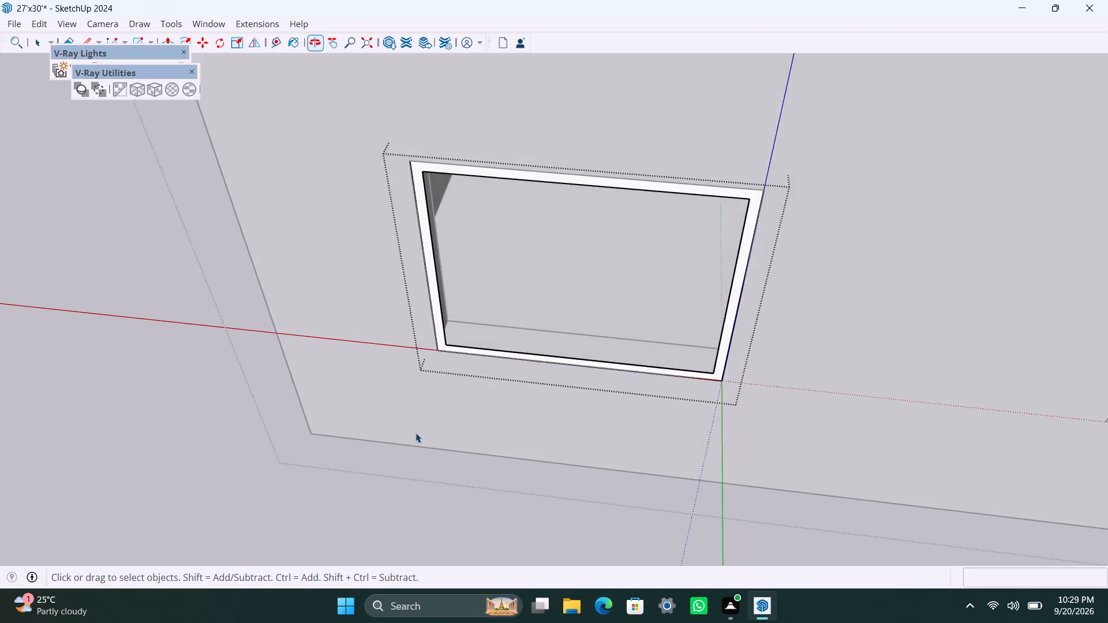
pyautogui.scroll(4, 433, 369)
pyautogui.scroll(3, 437, 306)
pyautogui.click(437, 302)
pyautogui.press('p')
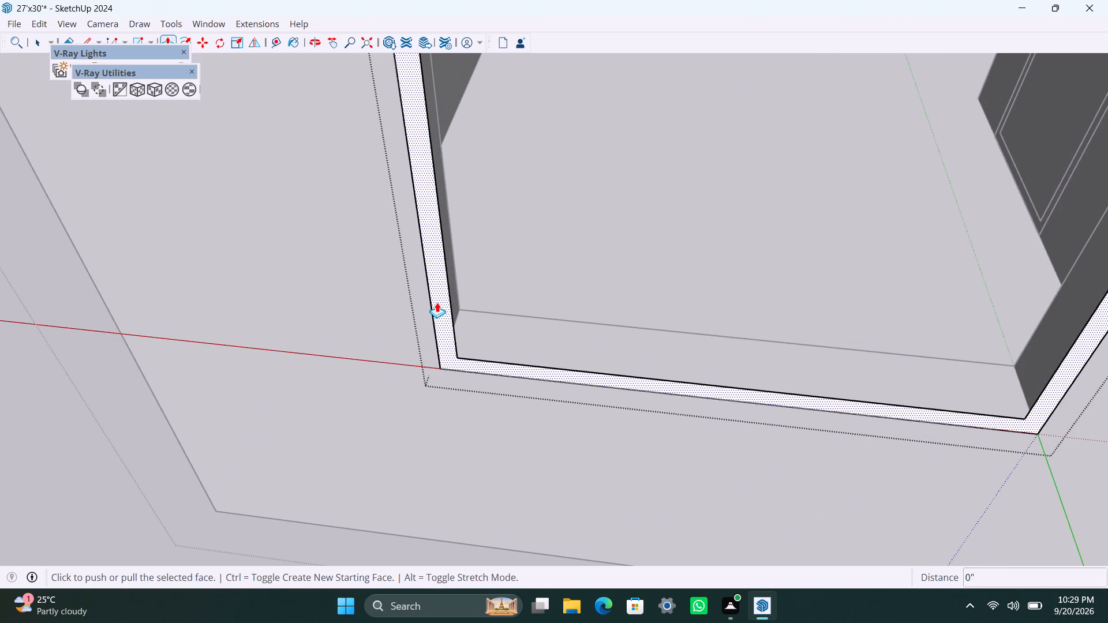
pyautogui.click(437, 302)
pyautogui.write('2.5"')
pyautogui.press('Return')
pyautogui.press('space')
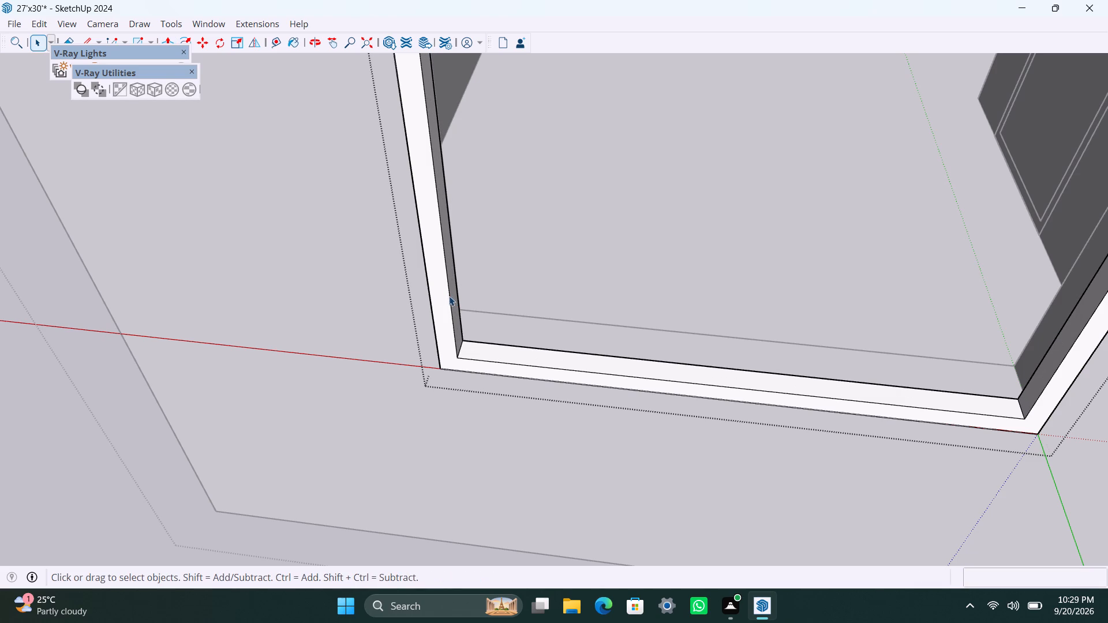
pyautogui.click(446, 302)
pyautogui.press('p')
pyautogui.click(446, 302)
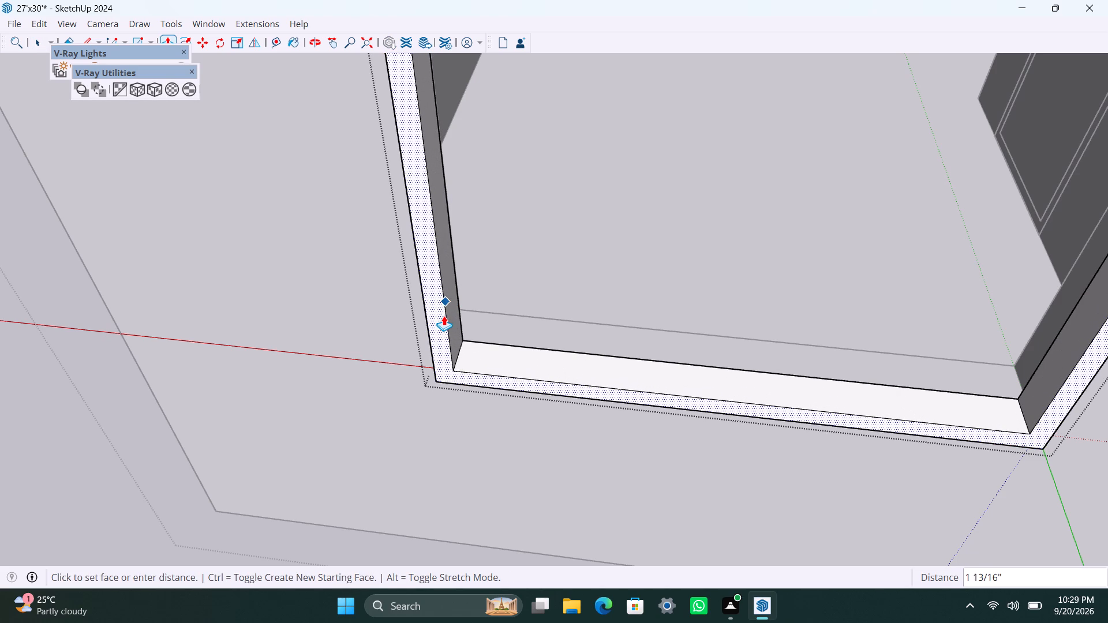
pyautogui.press('1')
pyautogui.write('.5"')
pyautogui.press('Return')
pyautogui.press('space')
# Draw a rectangle over half the rear window frame's opening, delete the other half's face, and make the rectangle a group.
pyautogui.scroll(-10, 470, 415)
pyautogui.moveTo(450, 335); pyautogui.dragTo(437, 345, button='middle')
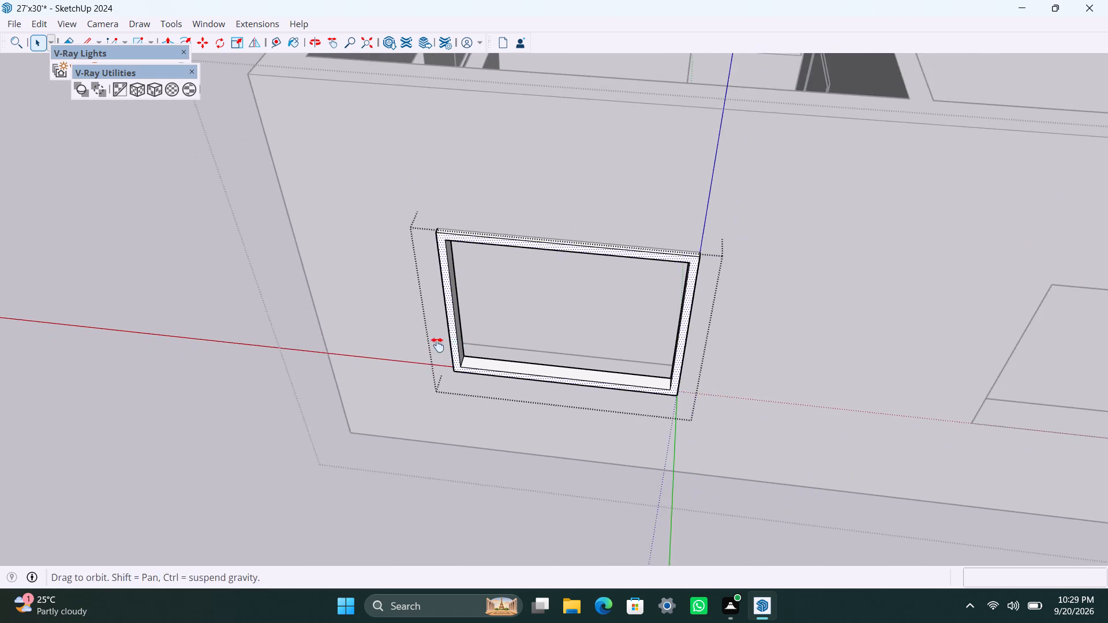
pyautogui.moveTo(437, 345); pyautogui.dragTo(427, 358, button='middle')
pyautogui.scroll(2, 525, 361)
pyautogui.moveTo(535, 237); pyautogui.dragTo(560, 114, button='middle')
pyautogui.scroll(-2, 539, 130)
pyautogui.keyDown('shift'); pyautogui.moveTo(304, 254); pyautogui.dragTo(193, 491, button='middle'); pyautogui.keyUp('shift')
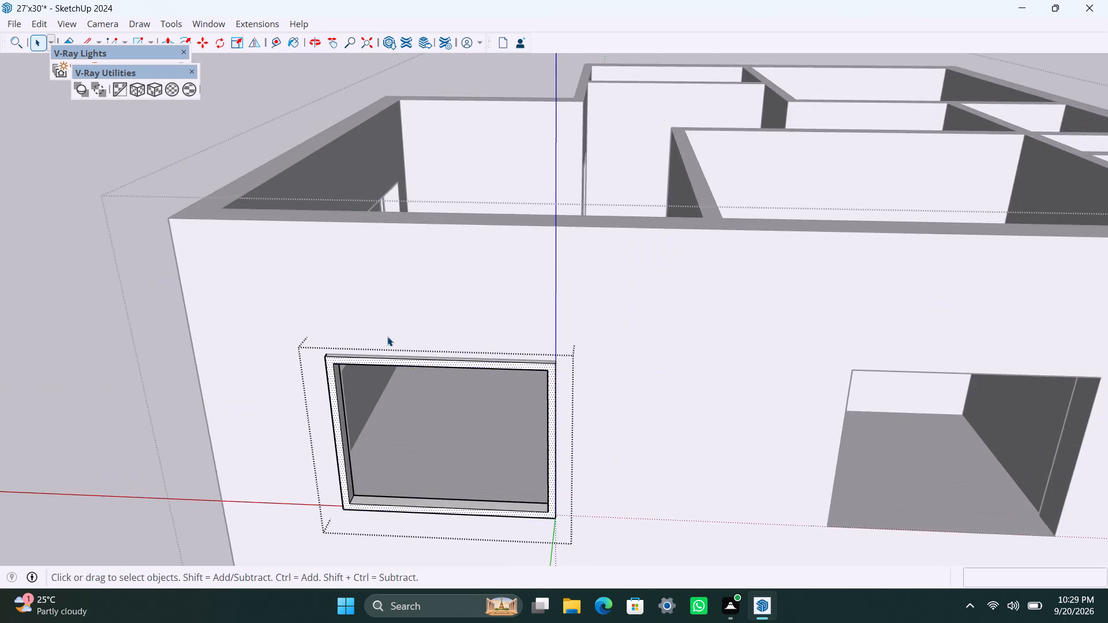
pyautogui.scroll(2, 387, 333)
pyautogui.moveTo(408, 325); pyautogui.dragTo(408, 240, button='middle')
pyautogui.scroll(-3, 385, 301)
pyautogui.moveTo(335, 367); pyautogui.dragTo(317, 293, button='middle')
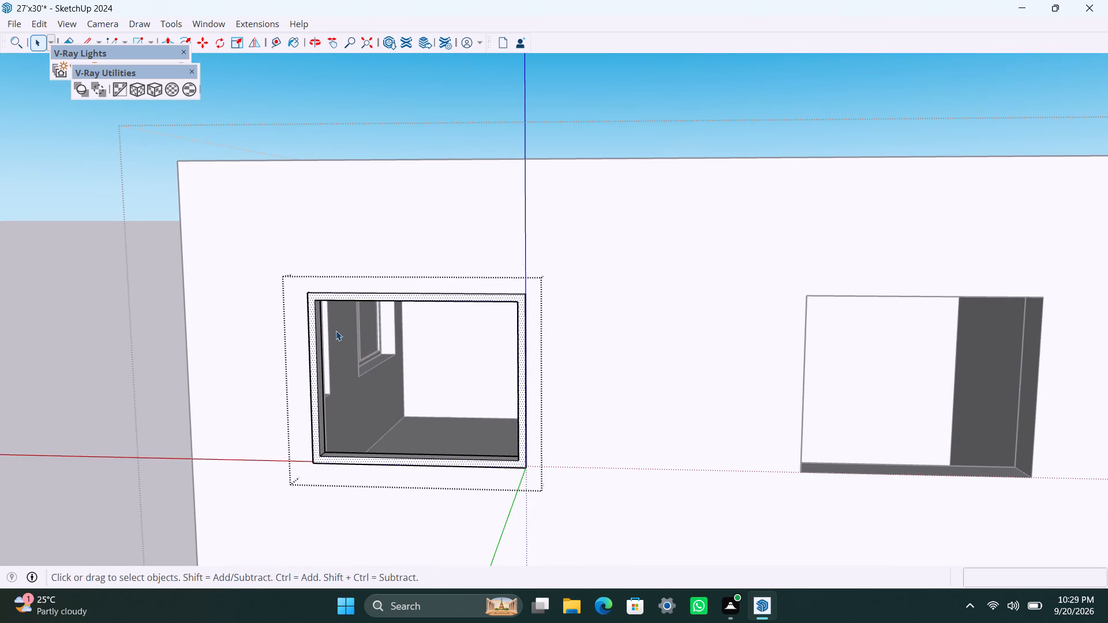
pyautogui.press('r')
pyautogui.click(321, 303)
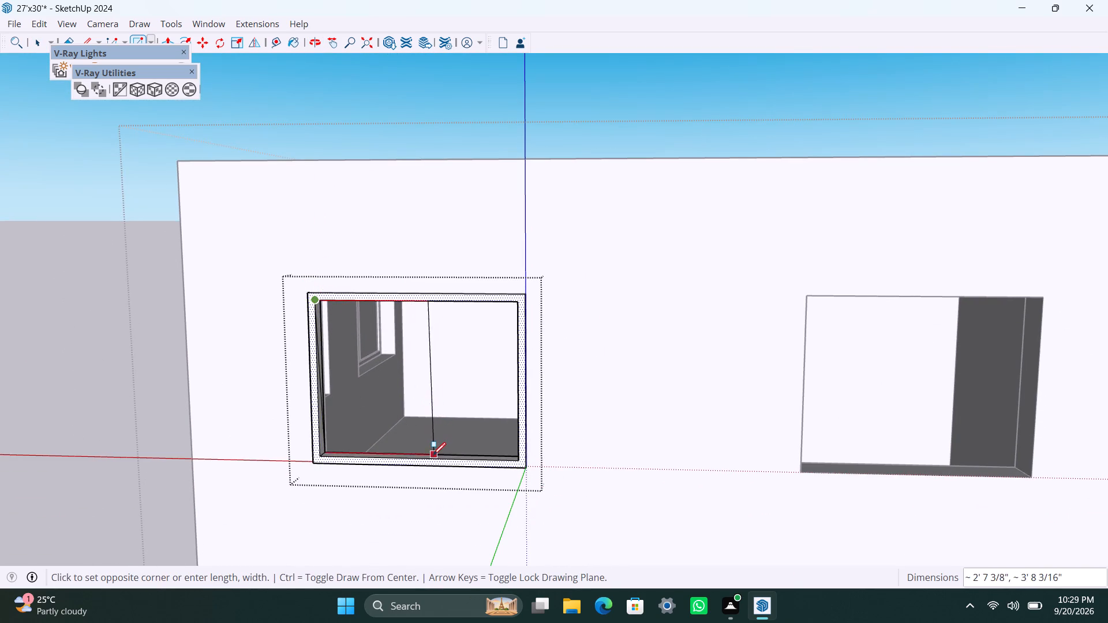
pyautogui.click(418, 456)
pyautogui.press('space')
pyautogui.click(441, 431)
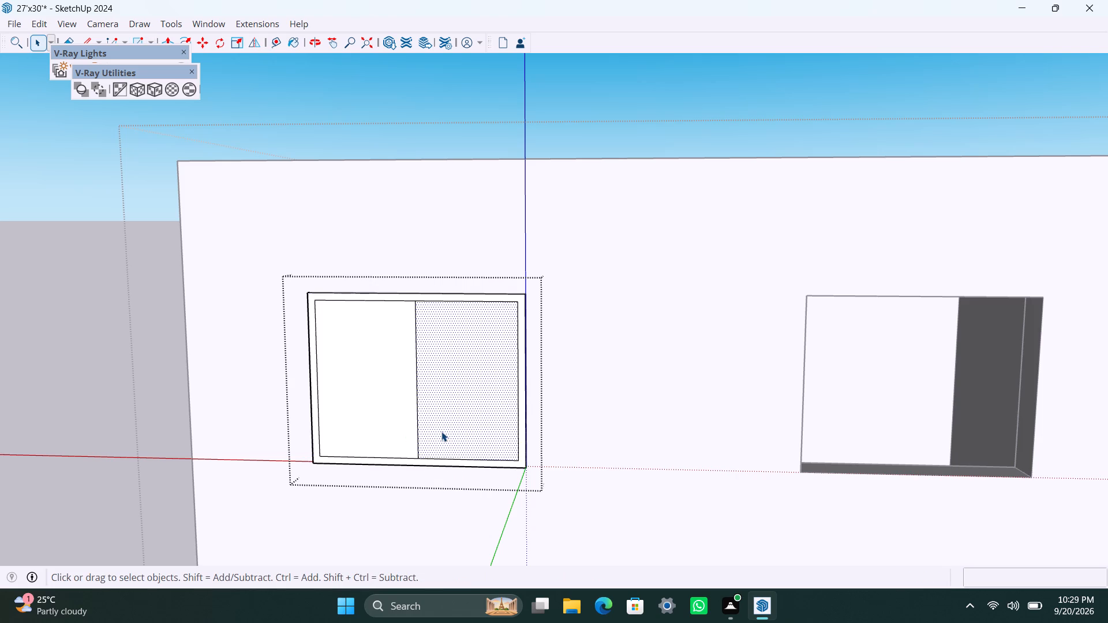
pyautogui.press('Delete')
pyautogui.doubleClick(380, 401)
pyautogui.rightClick(379, 403)
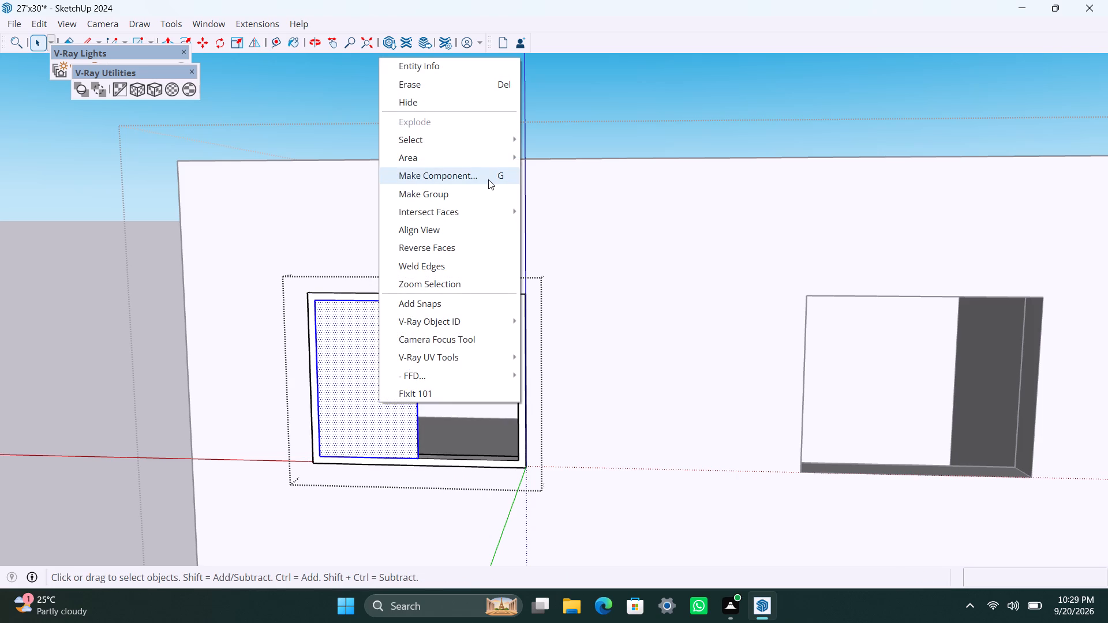
pyautogui.click(487, 189)
# Open the rear window's pane group and extrude its face 8 mm.
pyautogui.scroll(3, 411, 352)
pyautogui.moveTo(409, 388); pyautogui.dragTo(272, 485, button='middle')
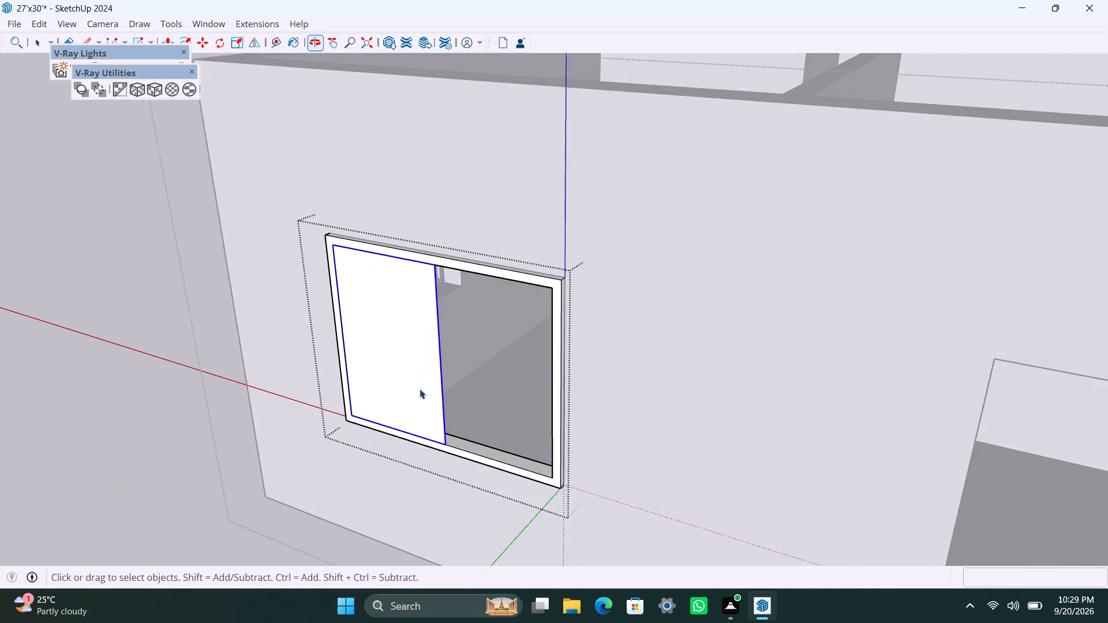
pyautogui.scroll(1, 439, 373)
pyautogui.tripleClick(432, 377)
pyautogui.press('p')
pyautogui.click(431, 377)
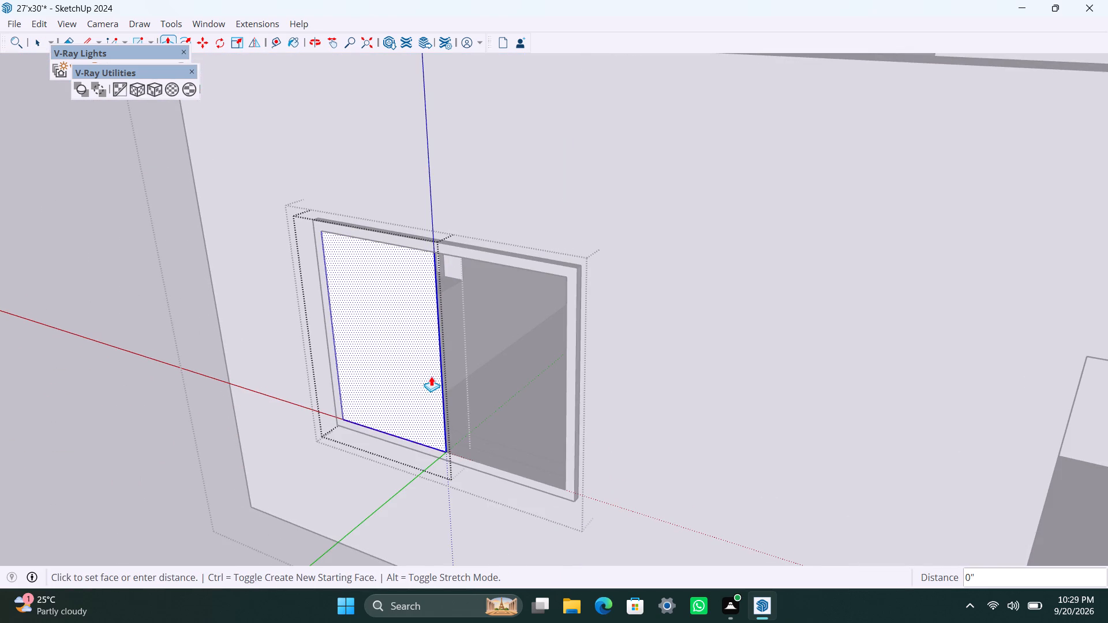
pyautogui.write('8mm')
pyautogui.press('Return')
pyautogui.press('space')
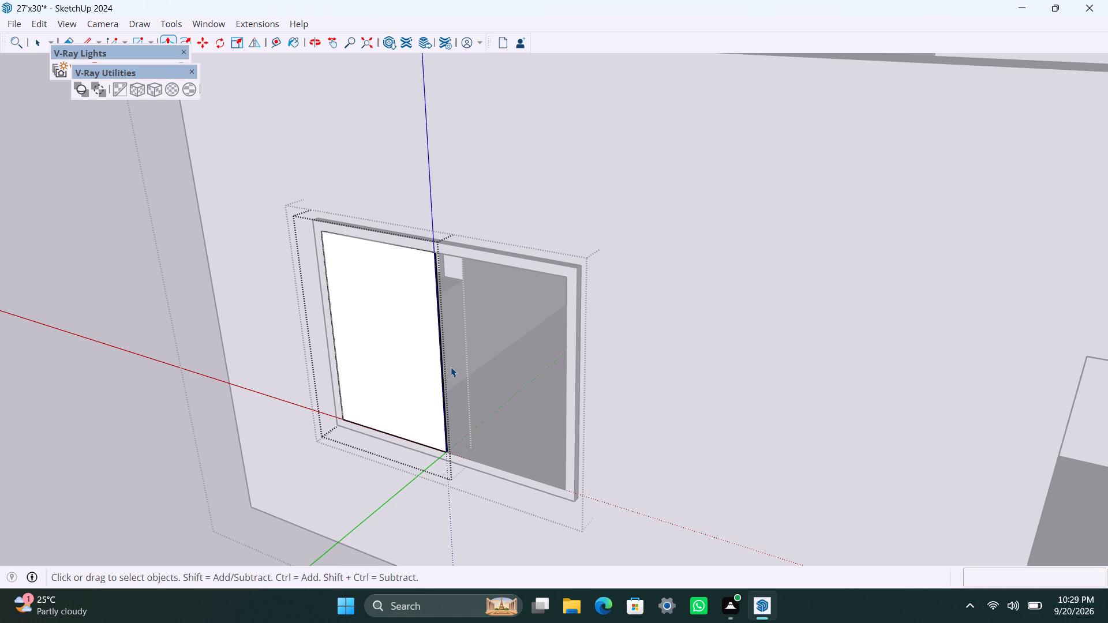
# Close the rear window's pane group and move the pane from the frame's front edge back into the frame's depth.
pyautogui.click(111, 318)
pyautogui.scroll(4, 384, 400)
pyautogui.scroll(2, 497, 464)
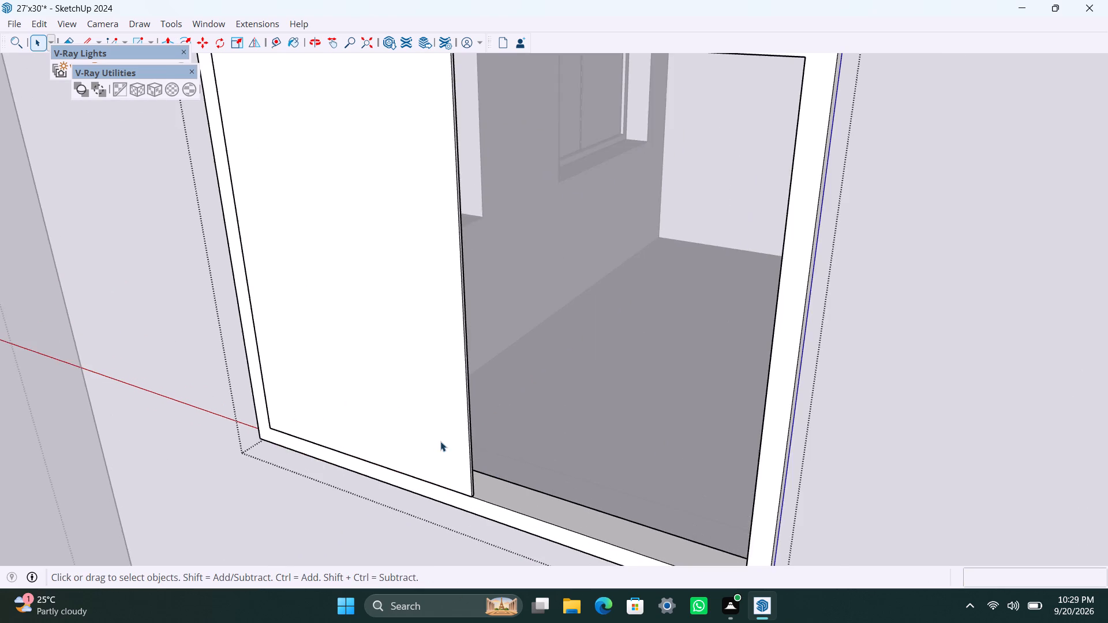
pyautogui.scroll(2, 440, 441)
pyautogui.click(472, 479)
pyautogui.scroll(3, 476, 508)
pyautogui.press('m')
pyautogui.click(479, 507)
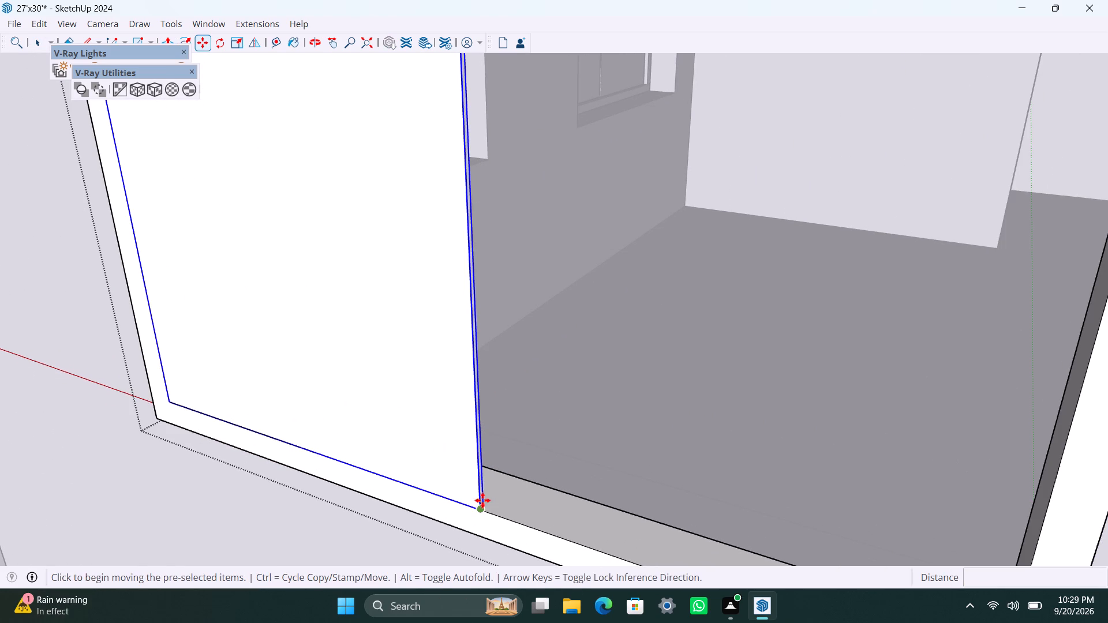
pyautogui.click(499, 486)
# Copy the rear window pane sideways about 2' 1 7/8" into the empty half of the frame.
pyautogui.scroll(-11, 407, 443)
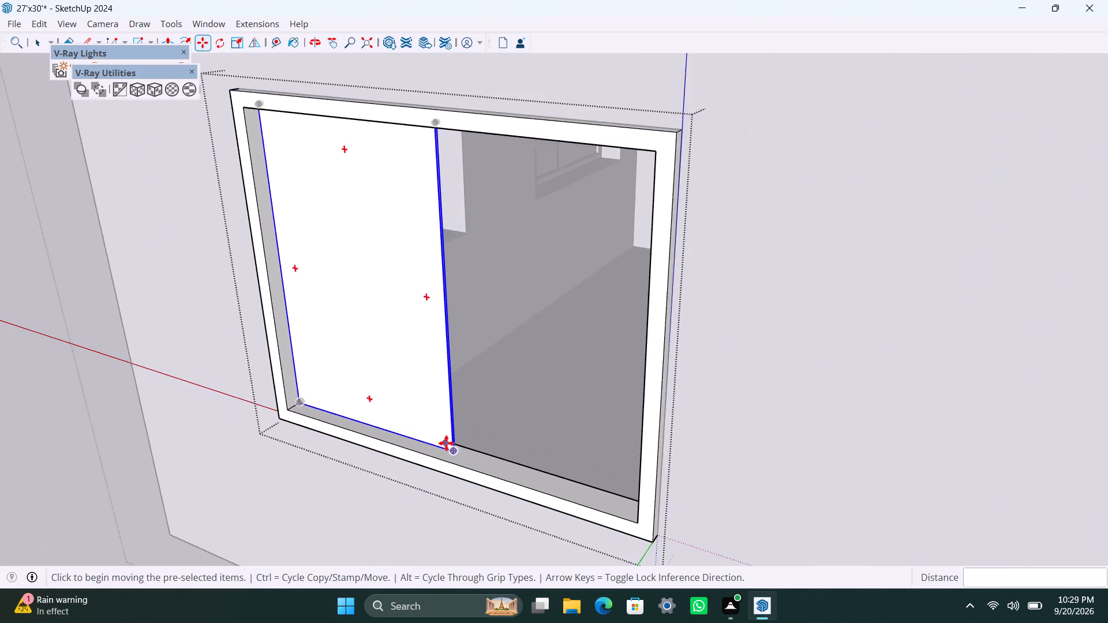
pyautogui.scroll(-7, 446, 443)
pyautogui.keyDown('shift'); pyautogui.moveTo(463, 454); pyautogui.dragTo(508, 371, button='middle'); pyautogui.keyUp('shift')
pyautogui.keyDown('shift'); pyautogui.scroll(-1, 508, 373); pyautogui.keyUp('shift')
pyautogui.scroll(3, 510, 378)
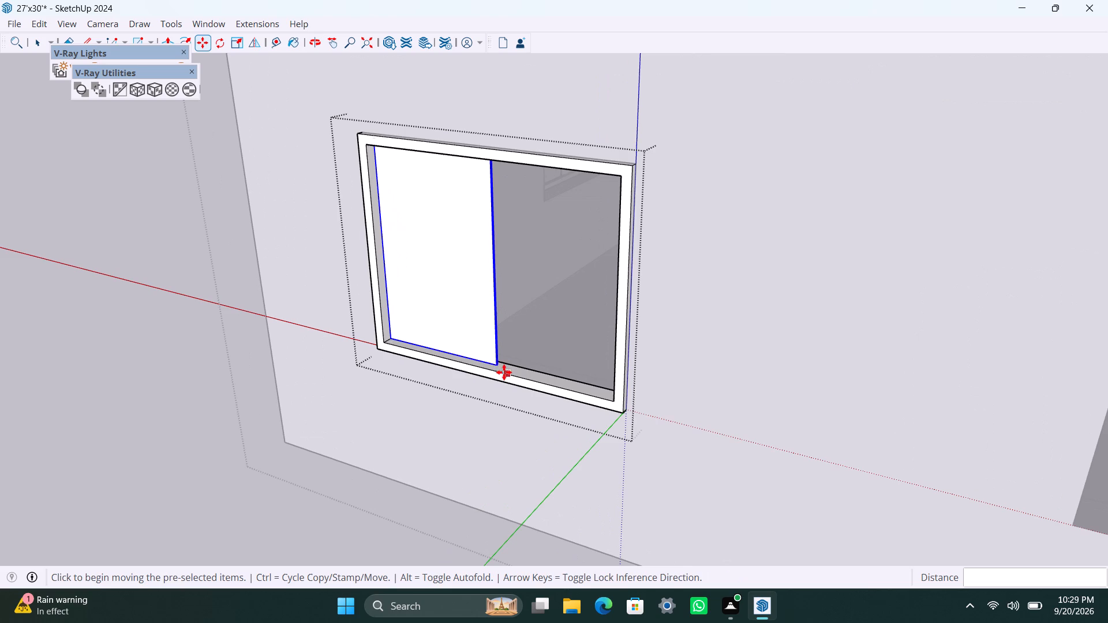
pyautogui.keyDown('ctrl'); pyautogui.click(497, 366); pyautogui.keyUp('ctrl')
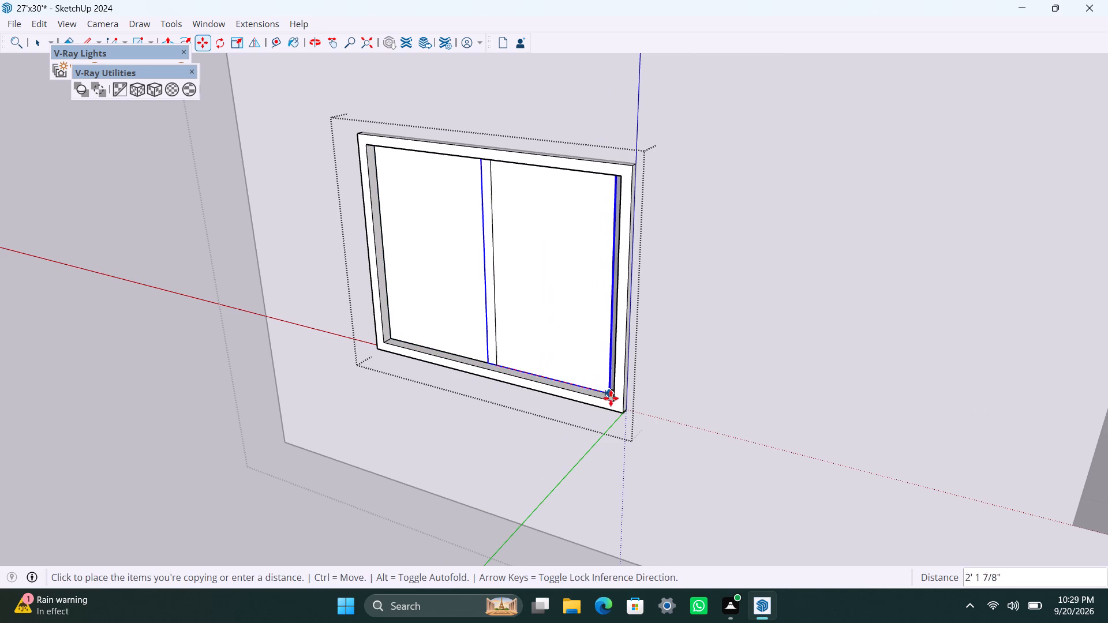
pyautogui.click(611, 399)
# Move the copied pane so its corner meets the first pane's edge, and close the window group.
pyautogui.scroll(6, 495, 397)
pyautogui.moveTo(447, 385); pyautogui.dragTo(718, 464, button='middle')
pyautogui.scroll(12, 767, 408)
pyautogui.click(768, 377)
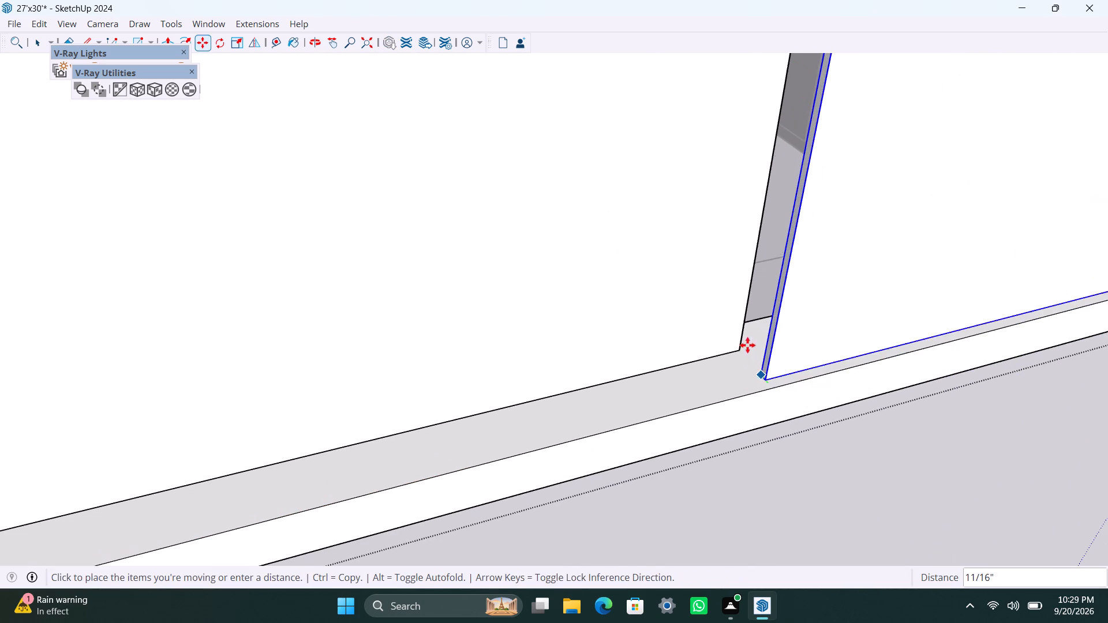
pyautogui.click(741, 356)
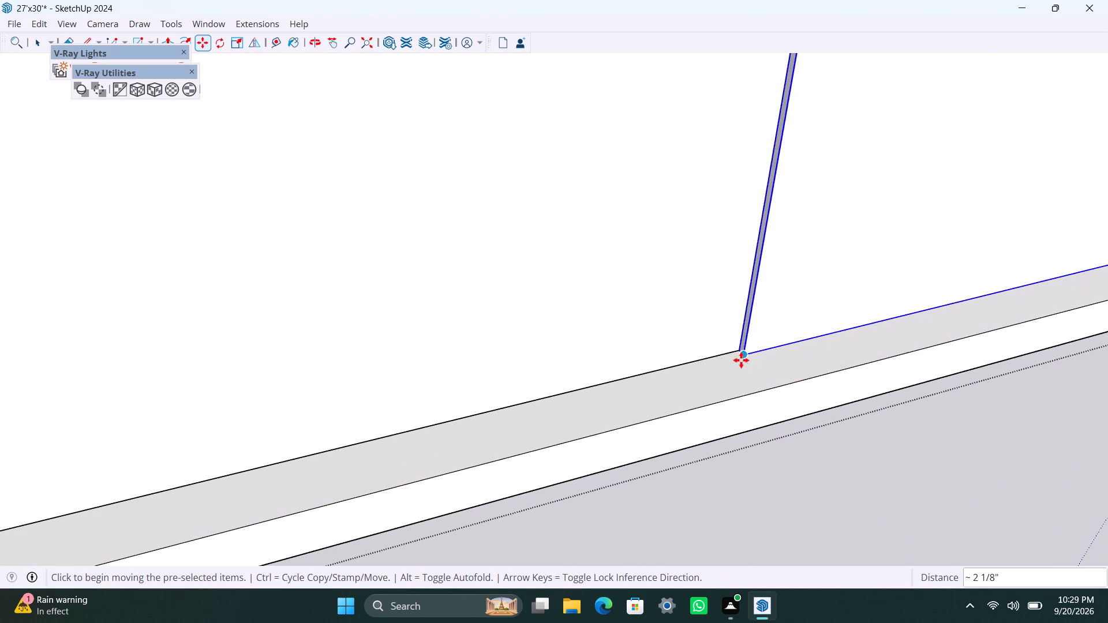
pyautogui.press('space')
pyautogui.scroll(-20, 669, 380)
pyautogui.scroll(-5, 669, 380)
pyautogui.scroll(-6, 777, 376)
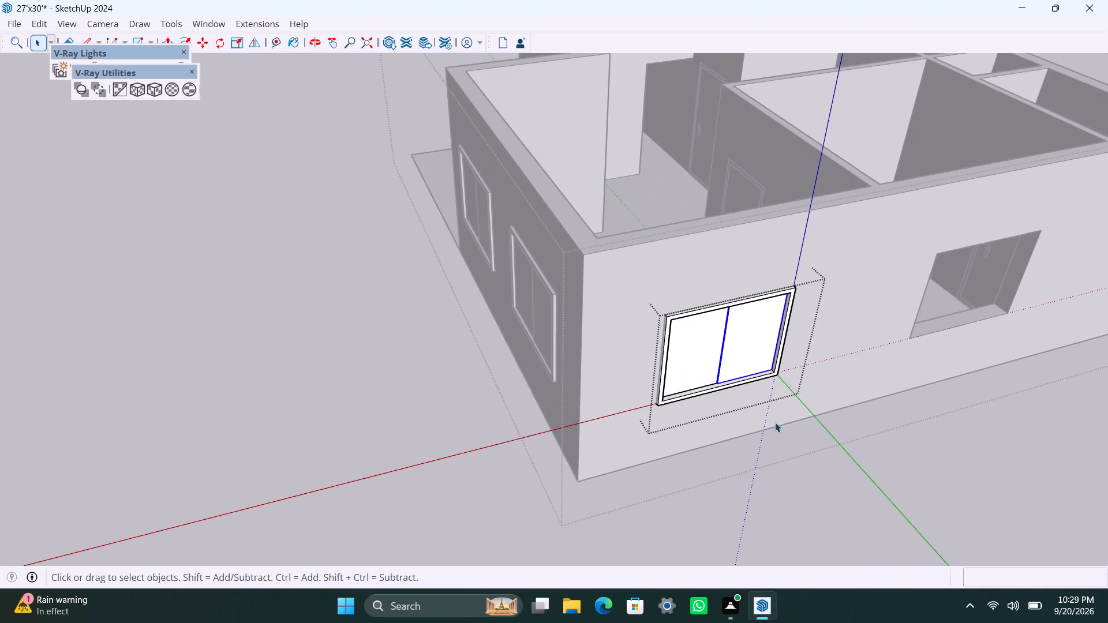
pyautogui.moveTo(776, 415); pyautogui.dragTo(480, 414, button='middle')
pyautogui.click(653, 459)
# Draw a rectangle corner to corner across the second window opening in the rear wall.
pyautogui.scroll(3, 718, 423)
pyautogui.moveTo(540, 389); pyautogui.dragTo(415, 351, button='middle')
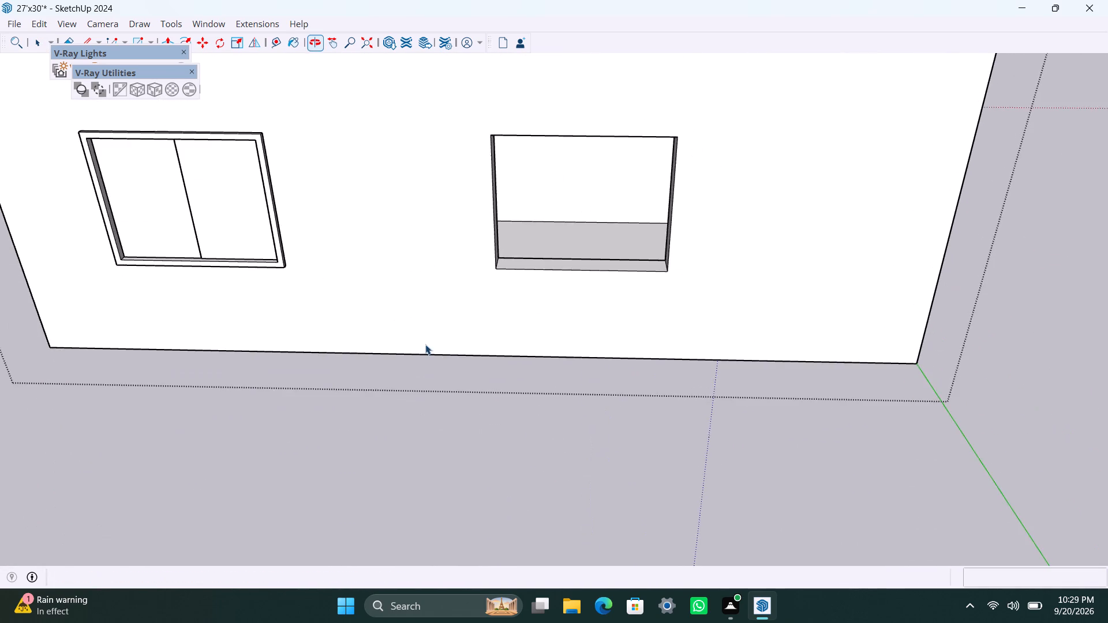
pyautogui.scroll(-4, 479, 290)
pyautogui.keyDown('shift'); pyautogui.moveTo(489, 312); pyautogui.dragTo(534, 442, button='middle'); pyautogui.keyUp('shift')
pyautogui.press('r')
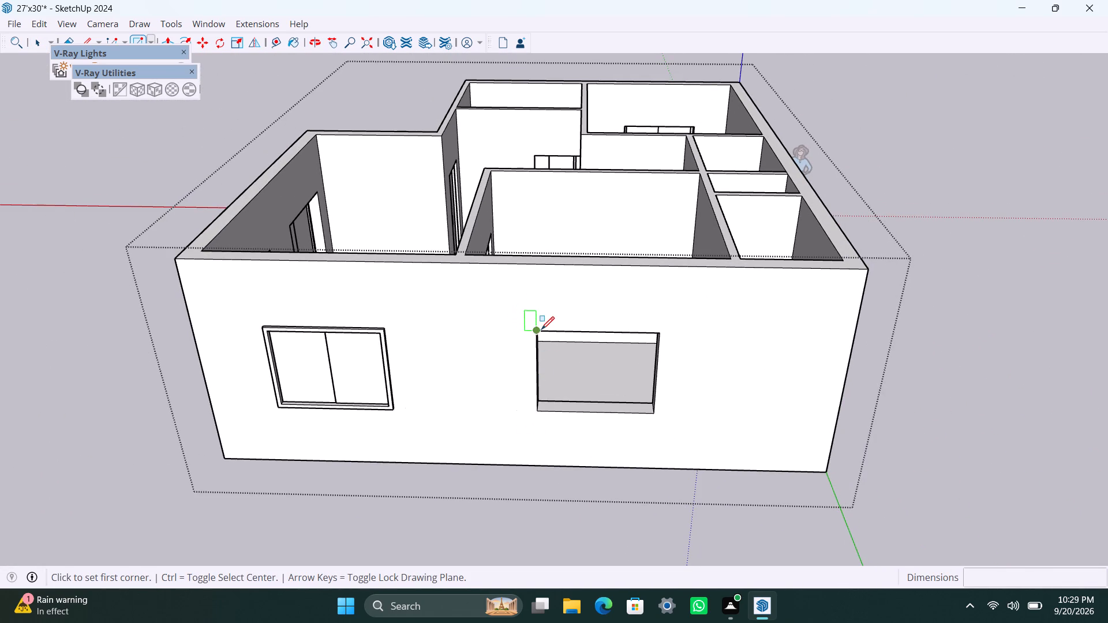
pyautogui.click(541, 329)
pyautogui.click(653, 411)
# Make a group of the second rear opening's rectangle, including its face and edges.
pyautogui.press('space')
pyautogui.click(592, 382)
pyautogui.click(598, 383)
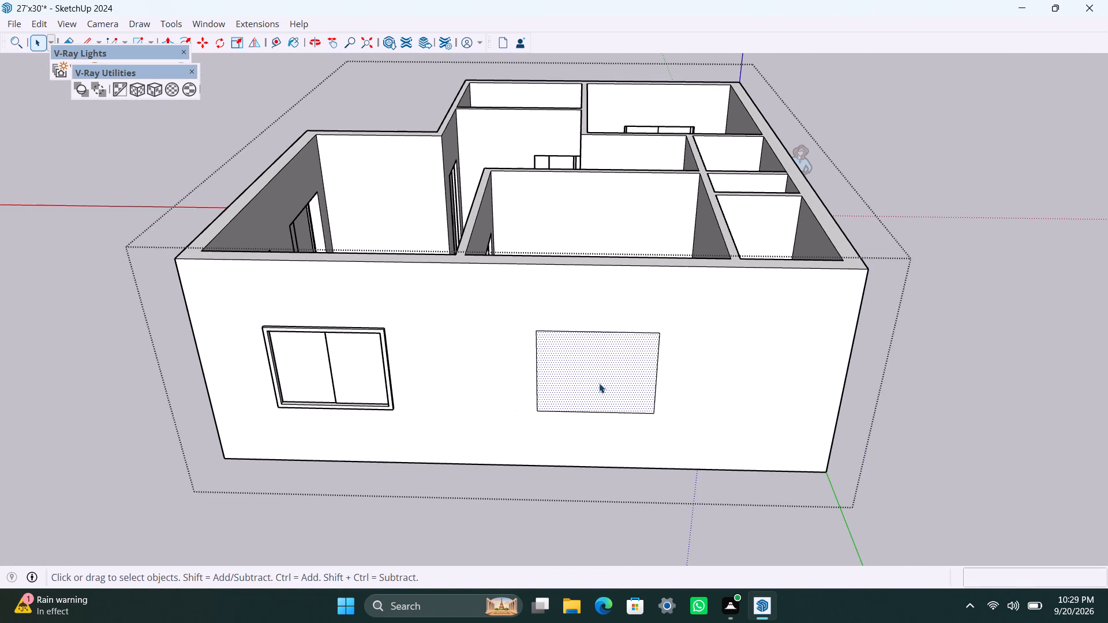
pyautogui.rightClick(599, 383)
pyautogui.doubleClick(596, 378)
pyautogui.doubleClick(594, 378)
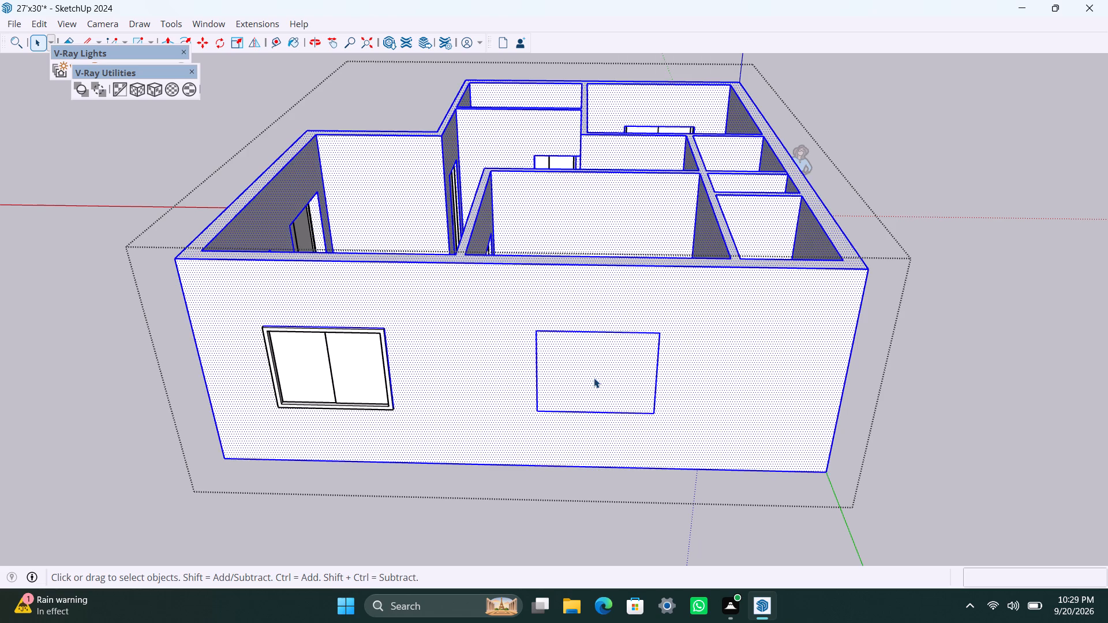
pyautogui.doubleClick(594, 378)
pyautogui.rightClick(592, 377)
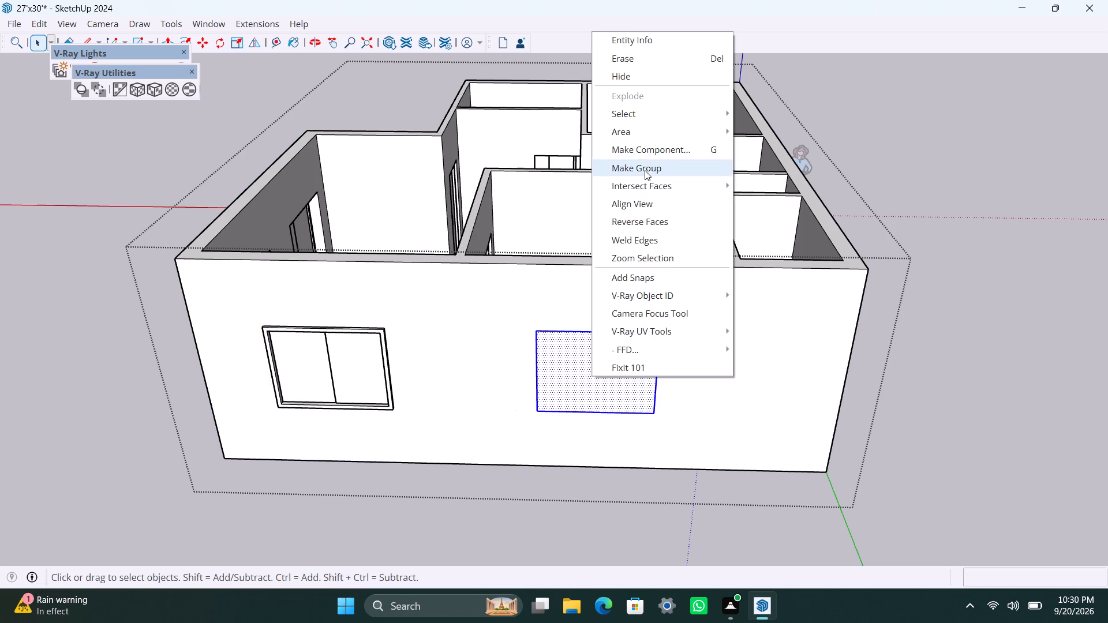
pyautogui.click(645, 170)
# Inside the second rear window group, offset the outline 2" inward and delete the inner face to leave a frame.
pyautogui.scroll(5, 627, 343)
pyautogui.tripleClick(542, 365)
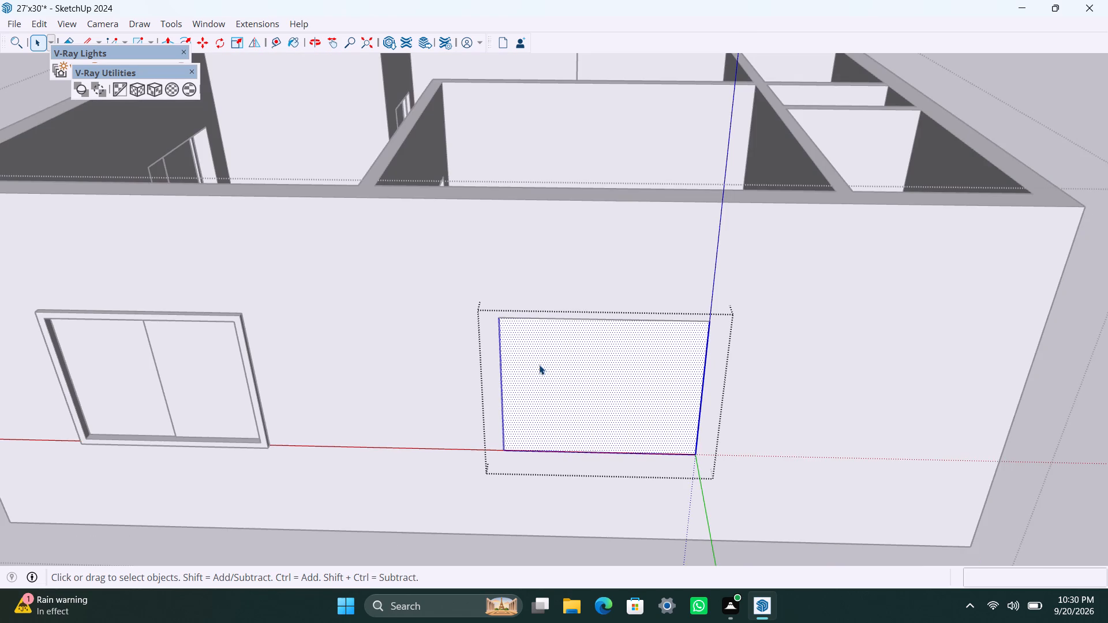
pyautogui.press('f')
pyautogui.click(534, 351)
pyautogui.write('2"')
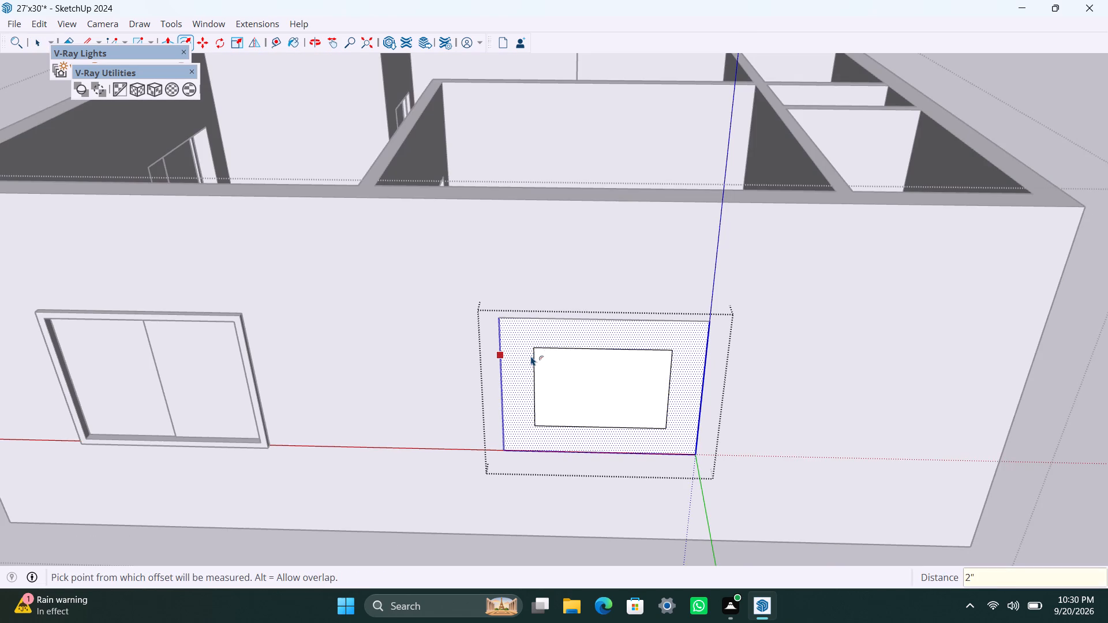
pyautogui.press('Return')
pyautogui.press('space')
pyautogui.click(564, 373)
pyautogui.press('Delete')
# Extrude the second rear window frame 1.5" into the opening, then pull its front face 1.5" out from the wall.
pyautogui.scroll(2, 559, 407)
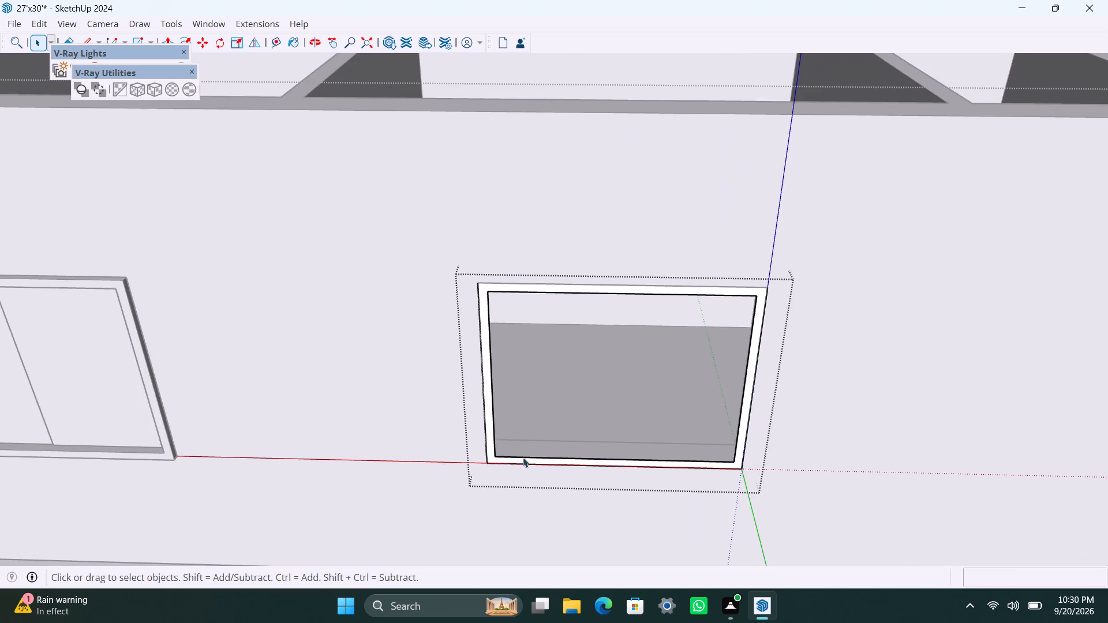
pyautogui.scroll(6, 523, 457)
pyautogui.scroll(2, 475, 414)
pyautogui.click(475, 407)
pyautogui.press('p')
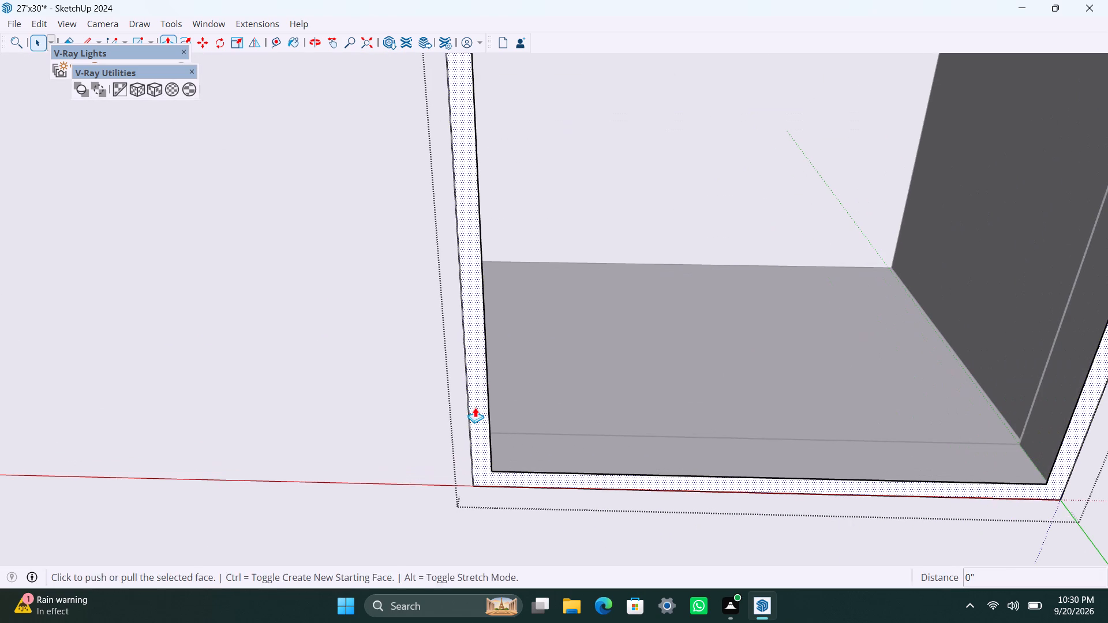
pyautogui.click(475, 407)
pyautogui.write('1.5"')
pyautogui.press('Return')
pyautogui.click(484, 427)
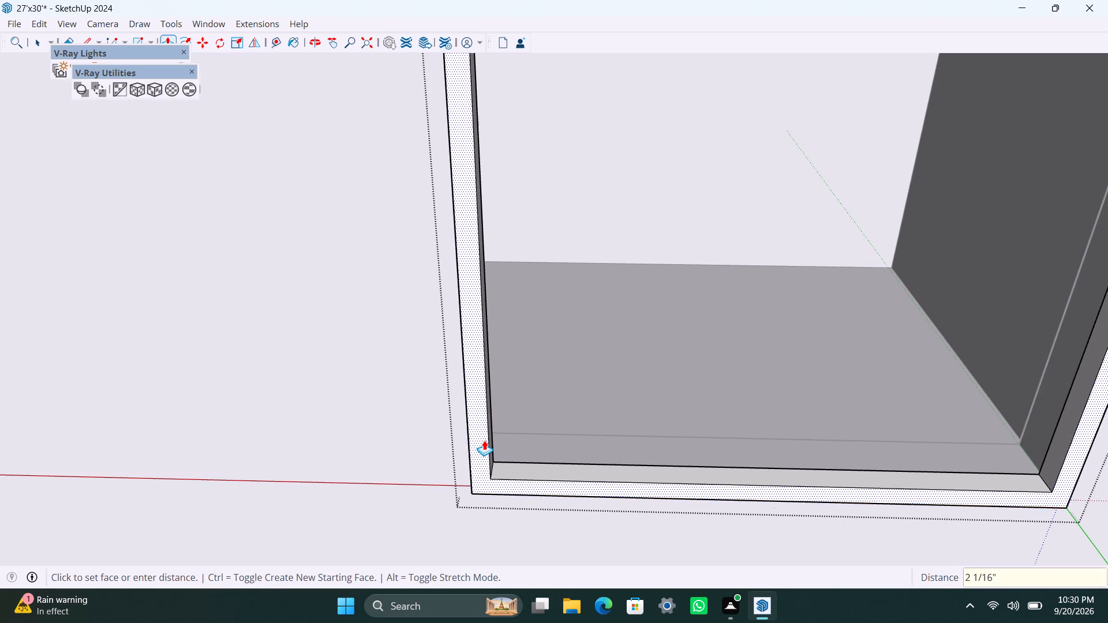
pyautogui.write('1.5"')
pyautogui.press('Return')
pyautogui.press('space')
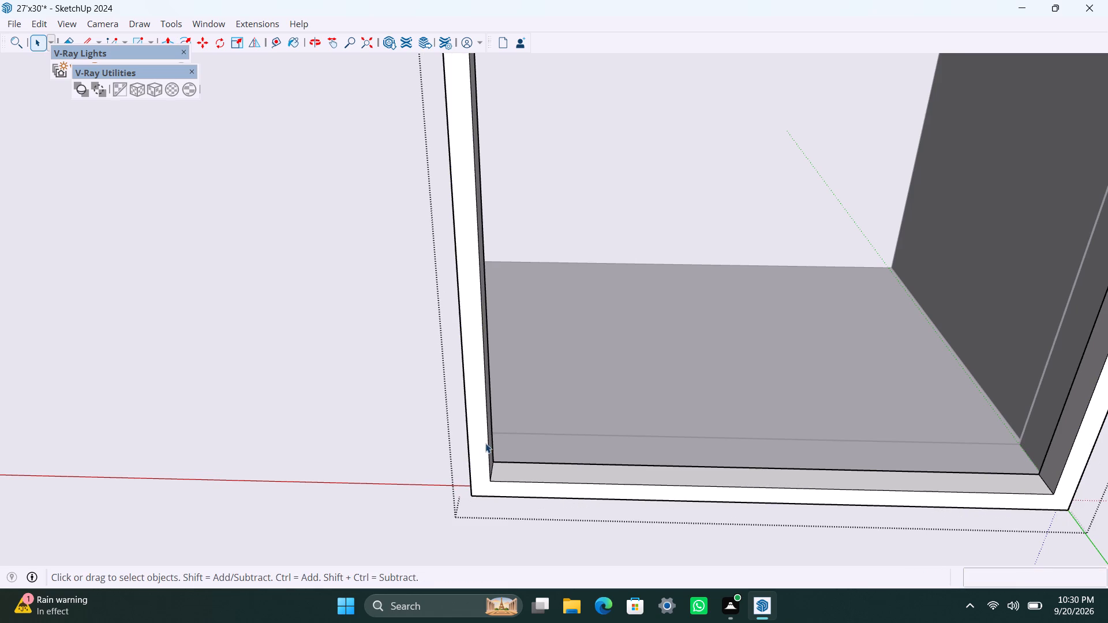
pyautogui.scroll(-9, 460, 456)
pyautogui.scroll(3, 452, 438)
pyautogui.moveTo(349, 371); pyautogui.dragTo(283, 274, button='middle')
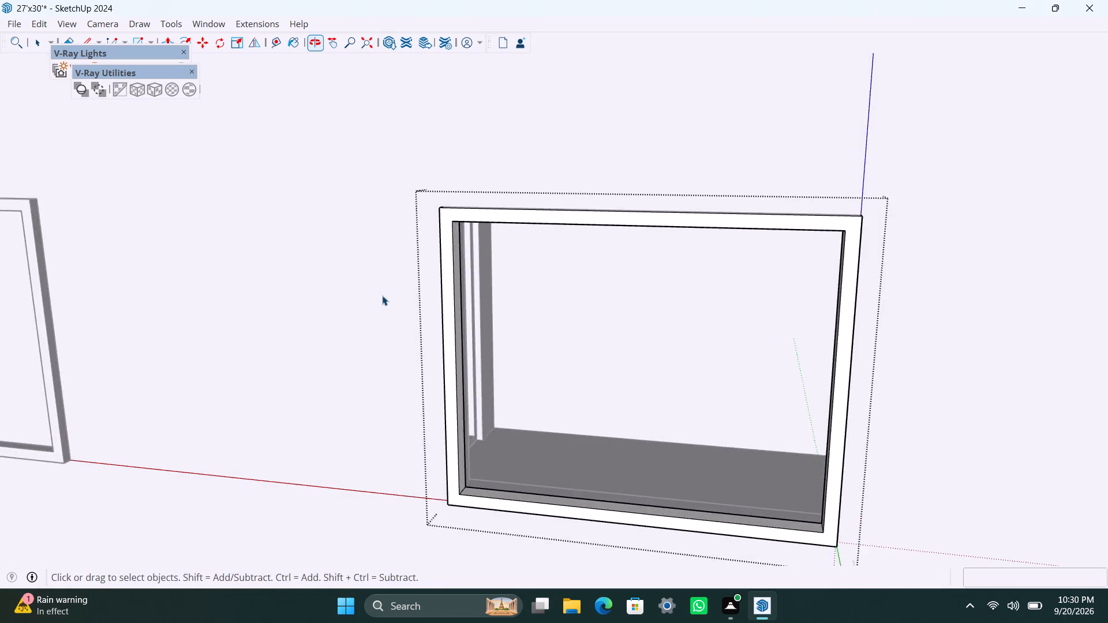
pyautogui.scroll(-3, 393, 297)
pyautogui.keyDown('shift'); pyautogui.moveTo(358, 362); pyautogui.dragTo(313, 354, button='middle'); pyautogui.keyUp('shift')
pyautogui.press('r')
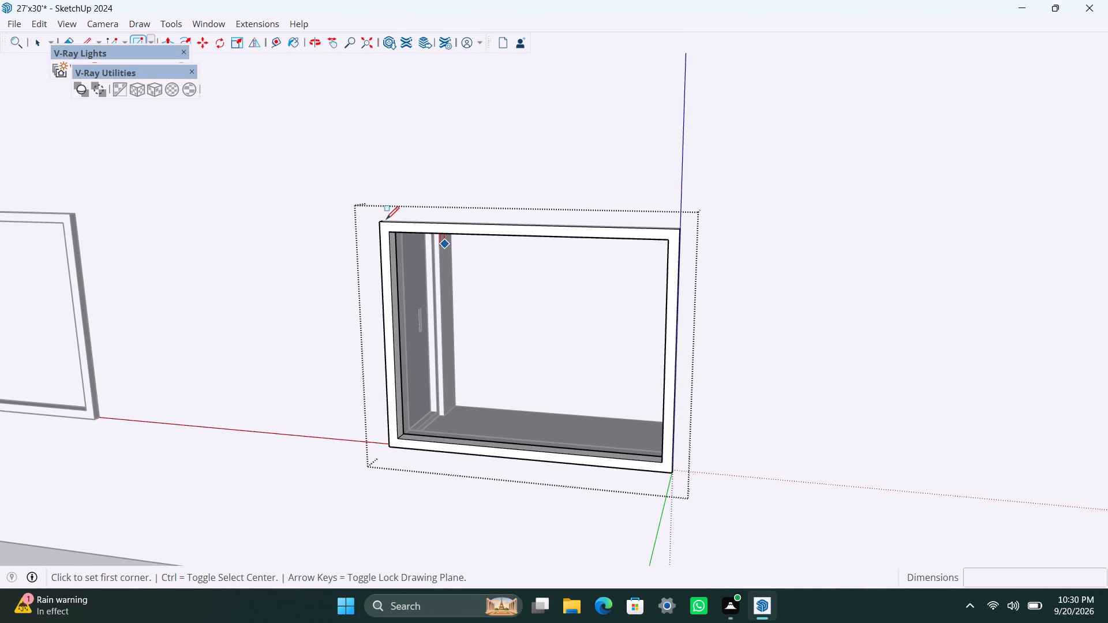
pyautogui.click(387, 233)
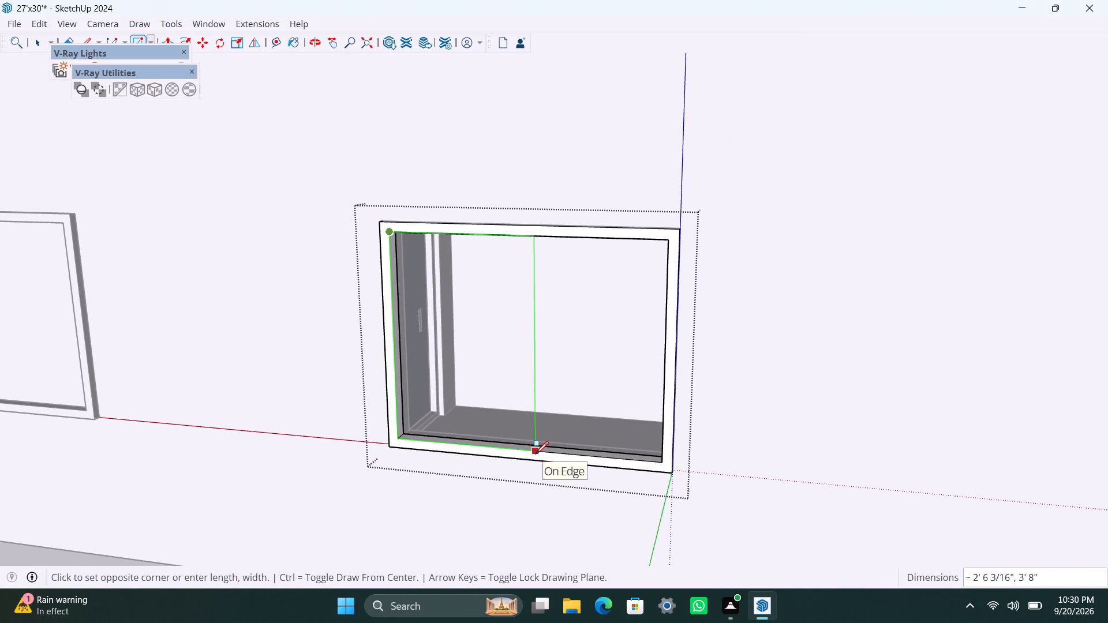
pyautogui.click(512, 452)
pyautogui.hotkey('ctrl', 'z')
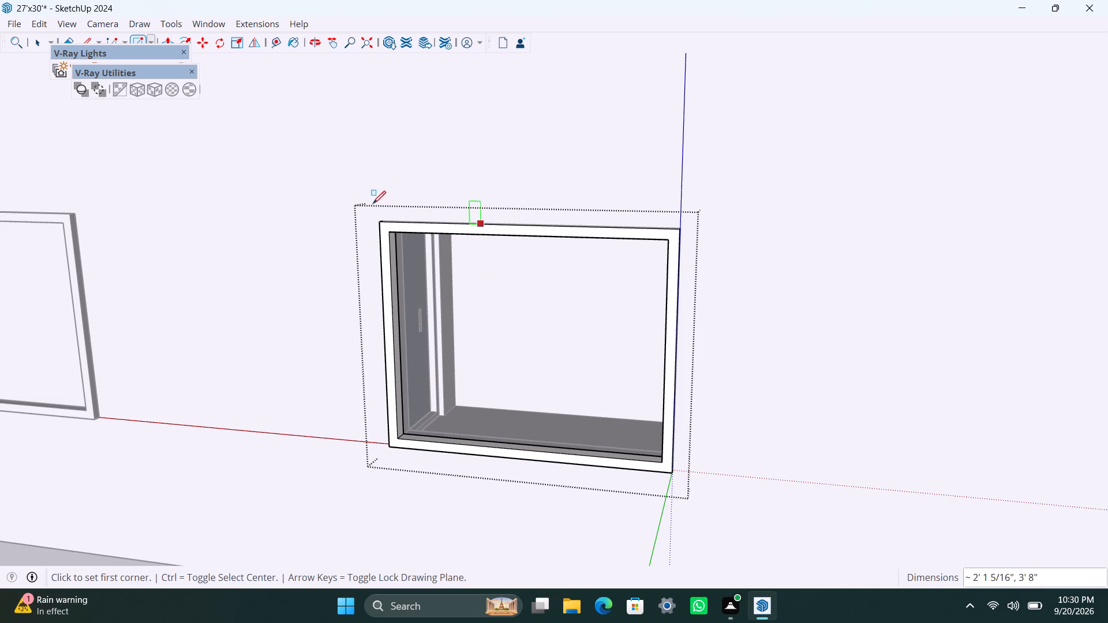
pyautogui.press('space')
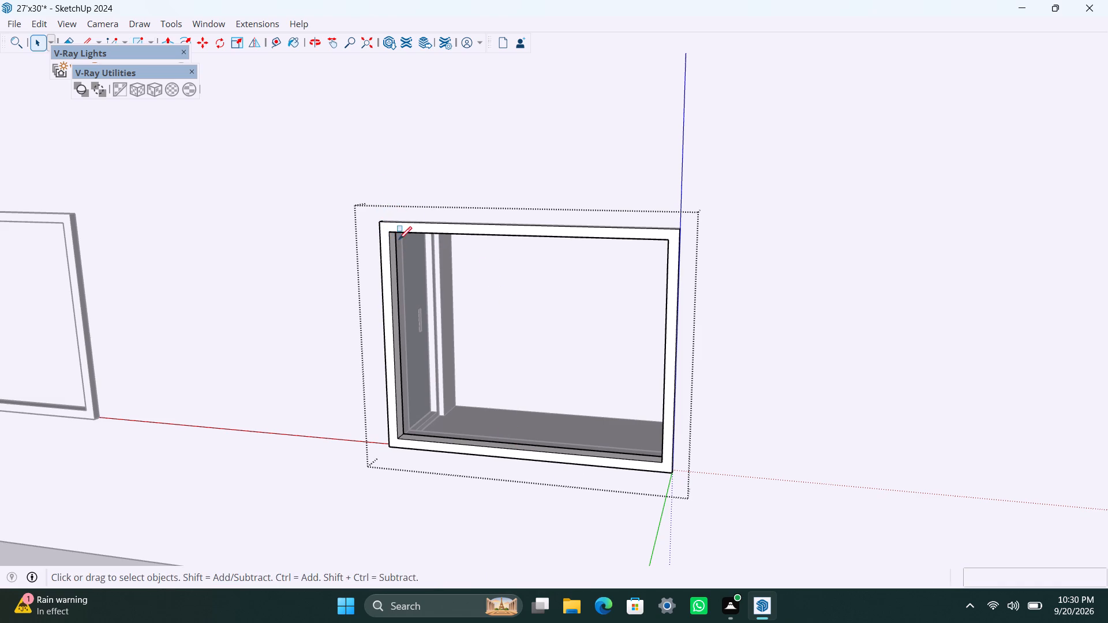
# Draw a rectangle over about half the second rear window frame's opening and delete the other half's face.
pyautogui.press('r')
pyautogui.click(394, 232)
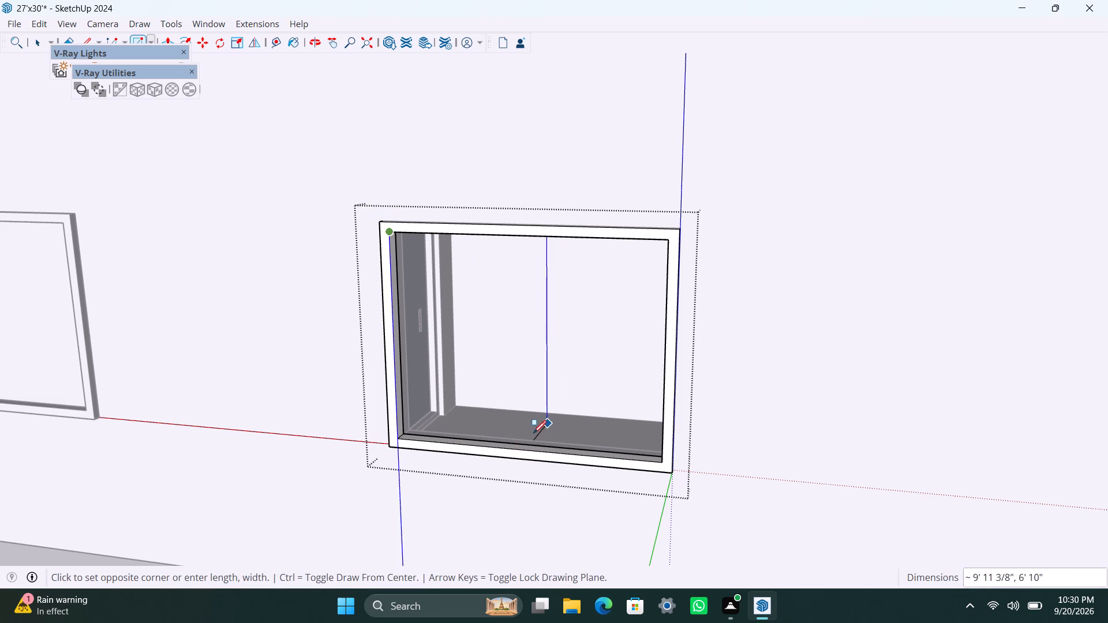
pyautogui.click(529, 451)
pyautogui.press('space')
pyautogui.click(571, 410)
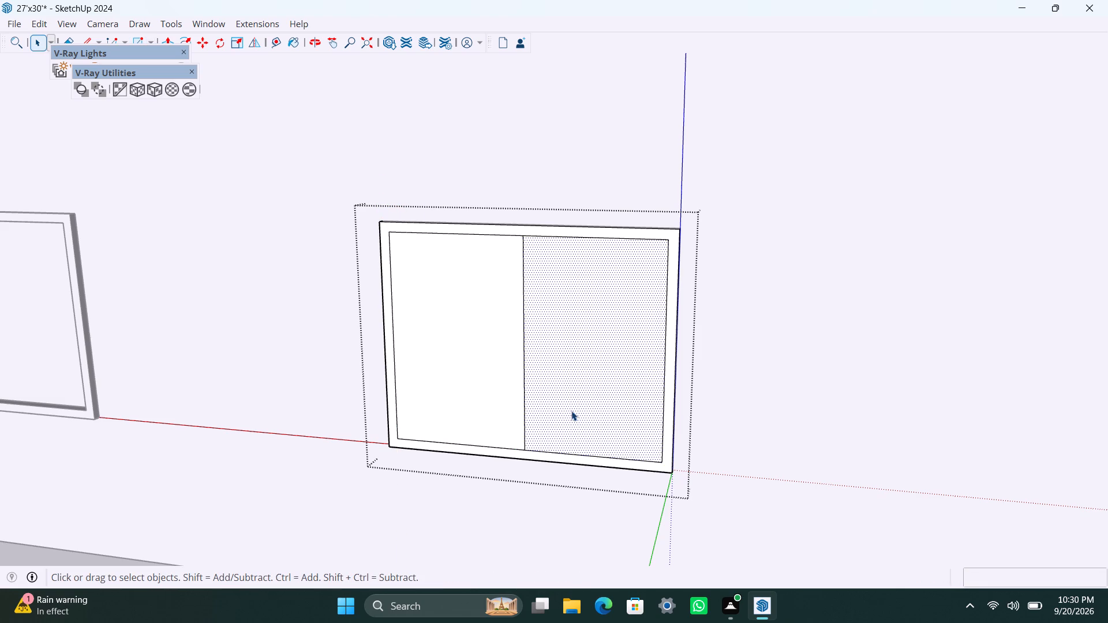
pyautogui.press('Delete')
# Make a group of the remaining half rectangle, with its face and edges, as the second rear window's pane.
pyautogui.doubleClick(452, 401)
pyautogui.rightClick(454, 403)
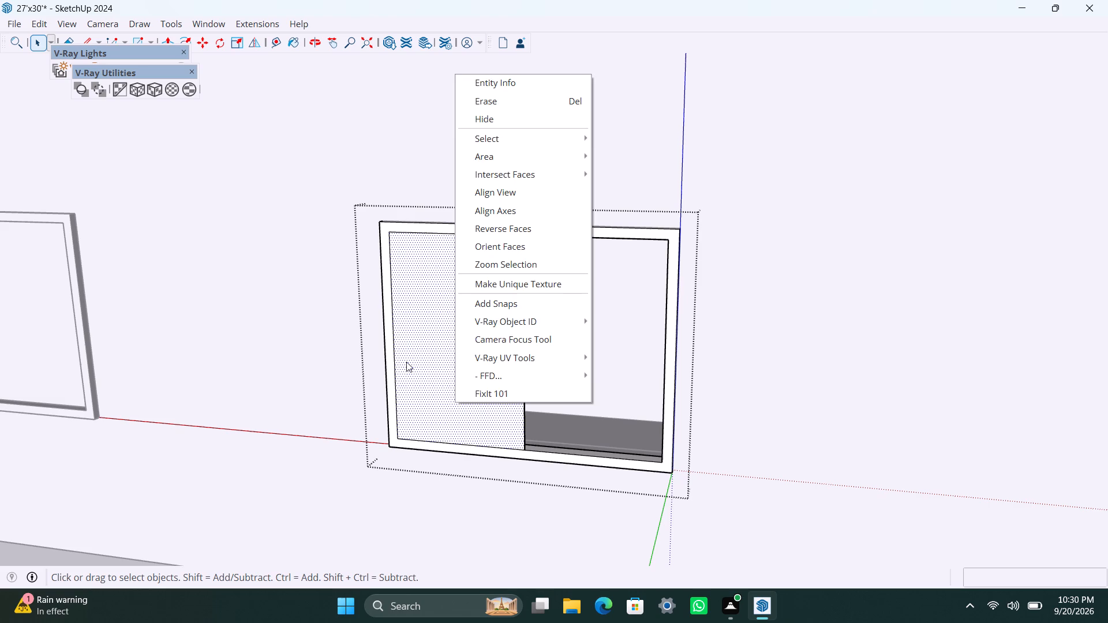
pyautogui.doubleClick(407, 362)
pyautogui.doubleClick(431, 343)
pyautogui.rightClick(430, 343)
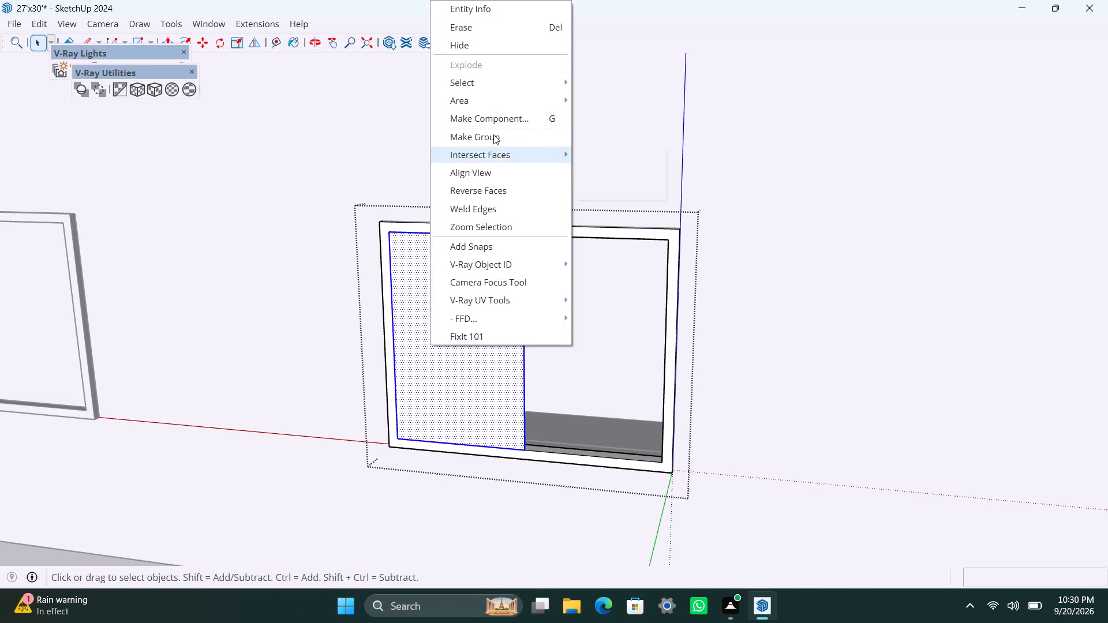
pyautogui.click(493, 130)
# Open the second rear window's pane group, extrude its face 8 mm, and close the group.
pyautogui.scroll(2, 526, 362)
pyautogui.moveTo(503, 390); pyautogui.dragTo(387, 437, button='middle')
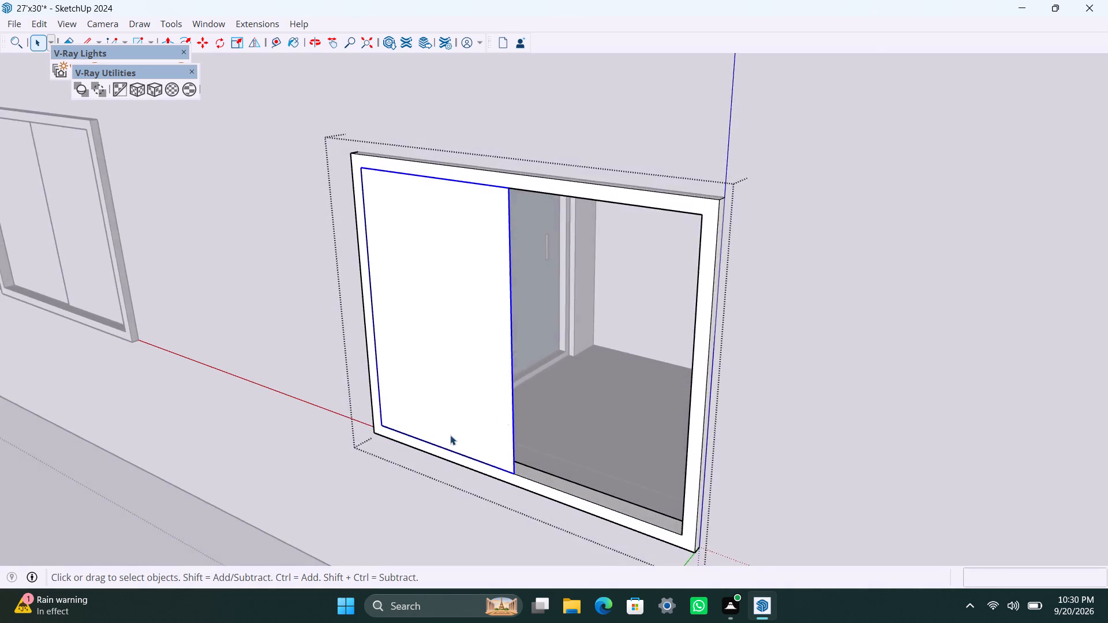
pyautogui.scroll(4, 450, 435)
pyautogui.tripleClick(493, 418)
pyautogui.press('p')
pyautogui.click(494, 418)
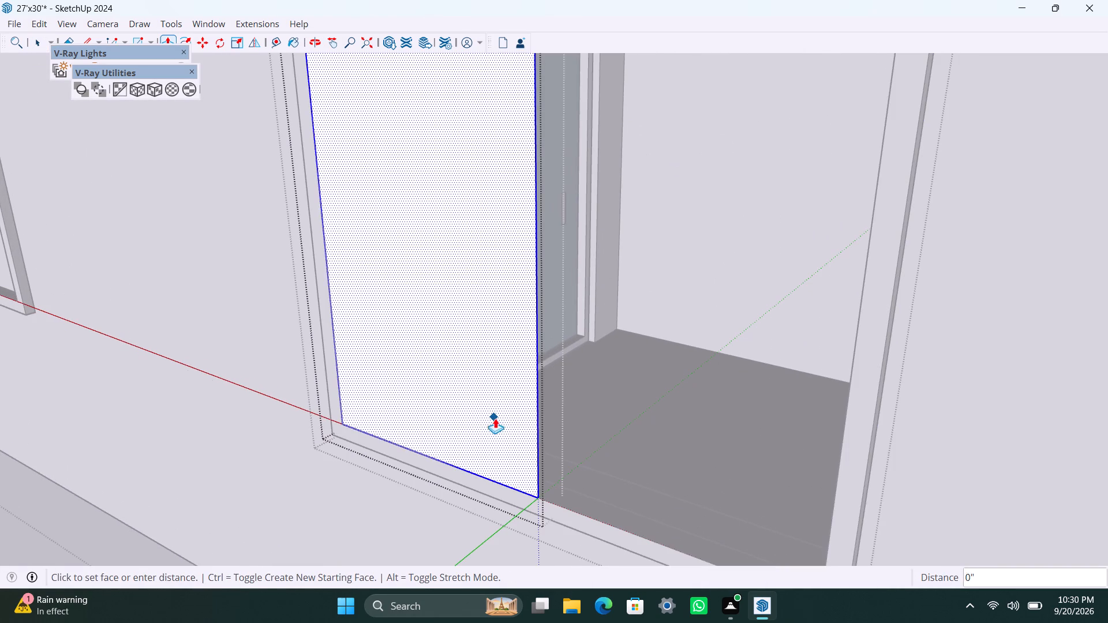
pyautogui.write('8mm')
pyautogui.press('Return')
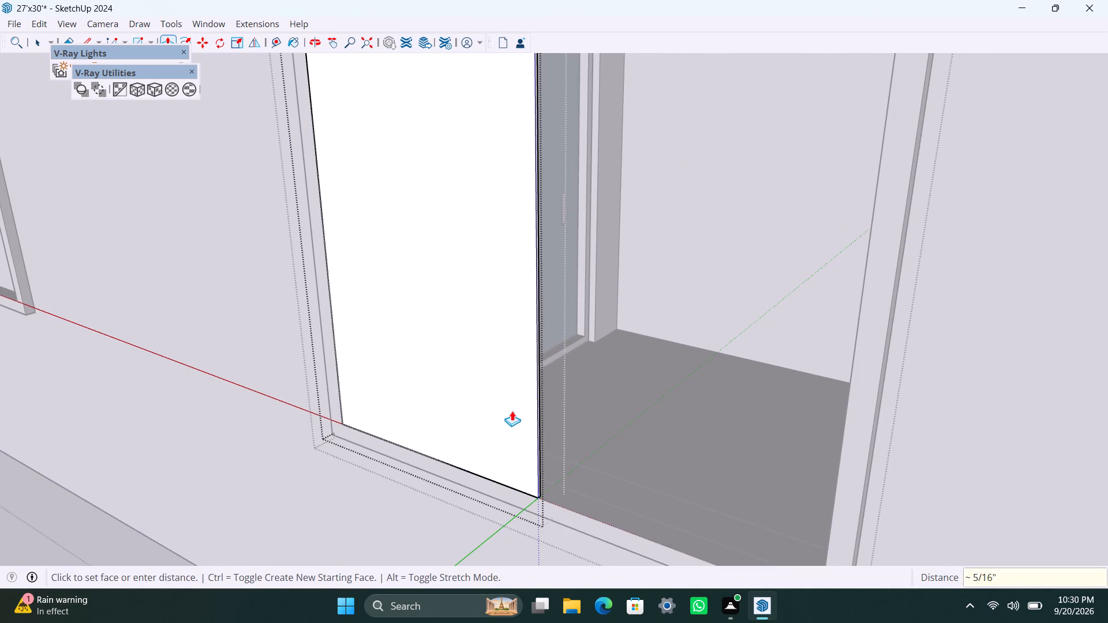
pyautogui.press('space')
pyautogui.click(344, 494)
# Move the second rear window's pane from the frame's front edge back into the frame's depth.
pyautogui.scroll(3, 501, 474)
pyautogui.click(519, 473)
pyautogui.scroll(2, 554, 502)
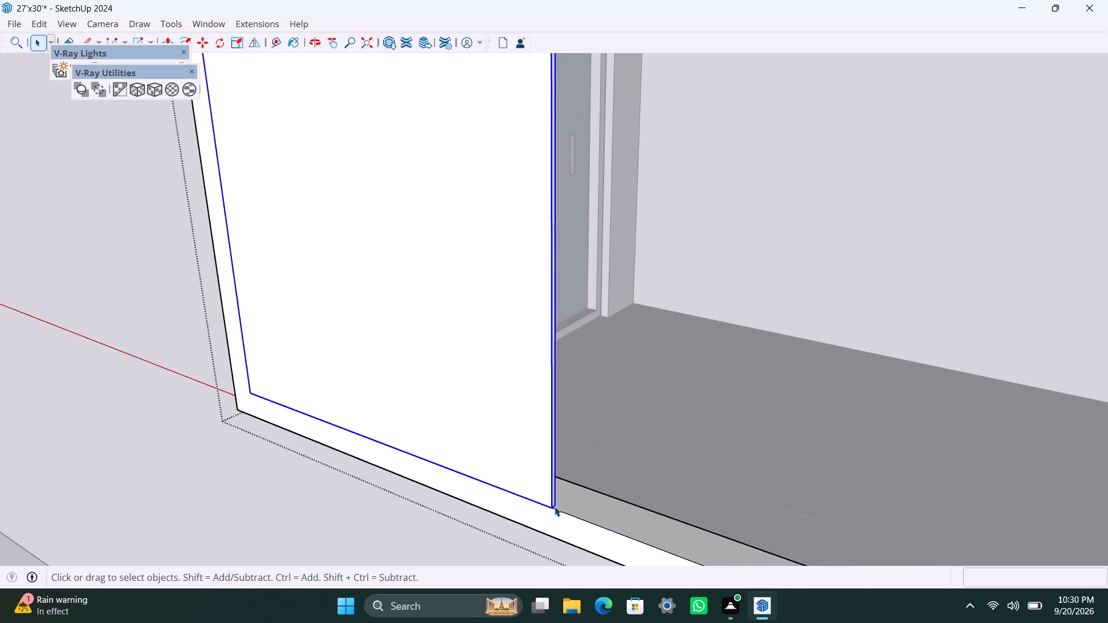
pyautogui.scroll(4, 555, 506)
pyautogui.press('m')
pyautogui.click(549, 509)
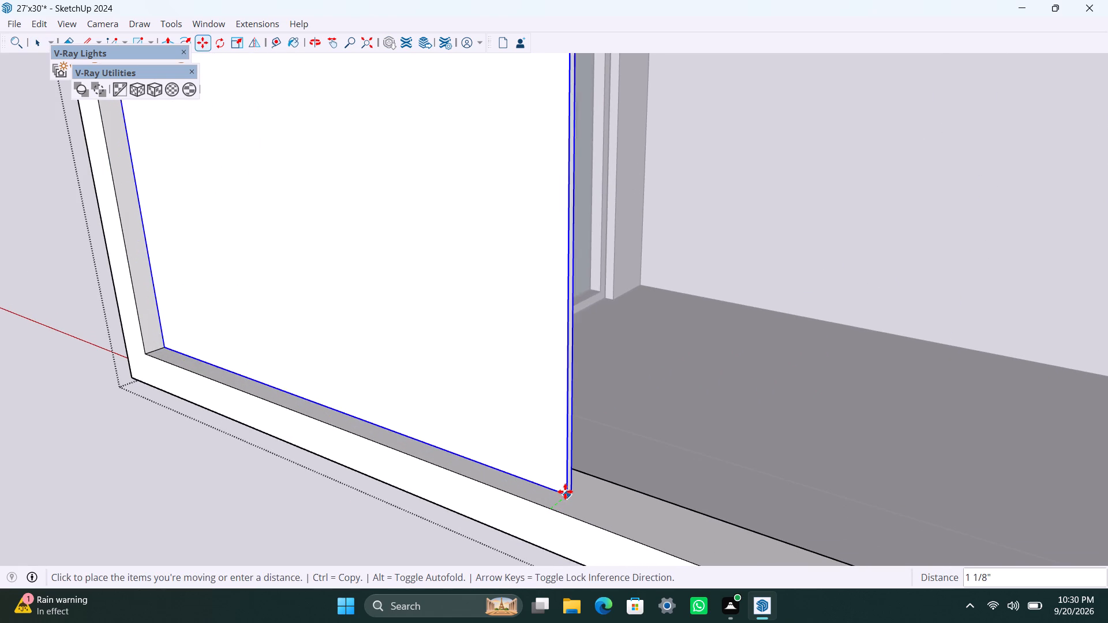
pyautogui.click(570, 487)
pyautogui.scroll(-14, 499, 455)
pyautogui.scroll(3, 543, 472)
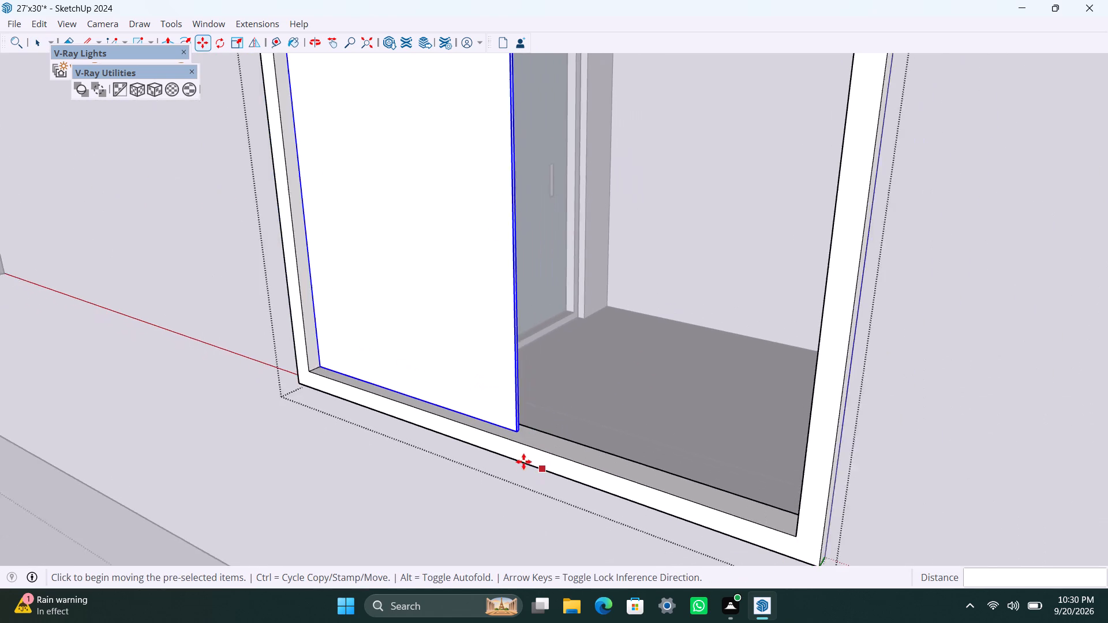
pyautogui.scroll(3, 523, 461)
pyautogui.scroll(-6, 502, 454)
pyautogui.moveTo(479, 454); pyautogui.dragTo(496, 454, button='middle')
pyautogui.scroll(-4, 489, 428)
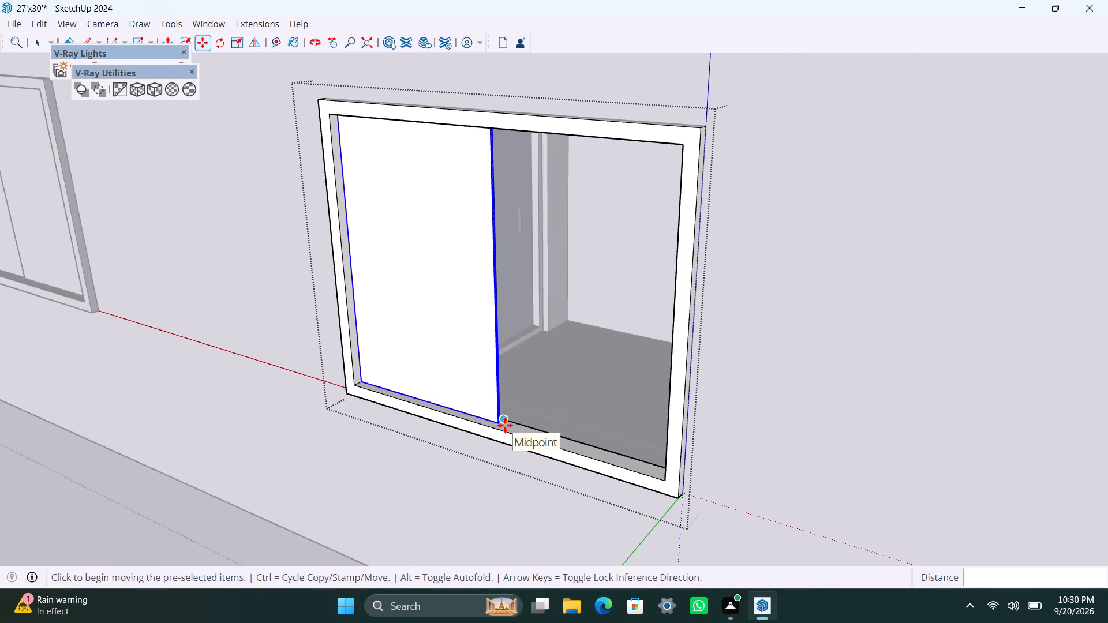
# Copy the second rear window's pane from its lower corner into the other half of the frame's opening.
pyautogui.click(497, 422)
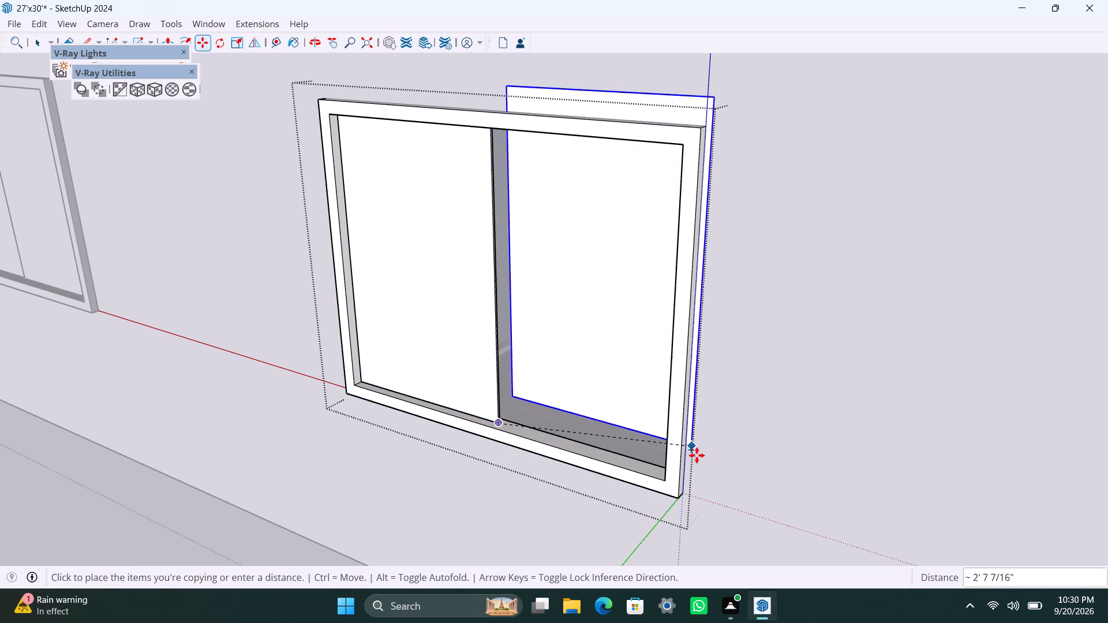
pyautogui.click(661, 481)
# Move the copied pane about 1 5/16" back into the frame's depth to meet the first pane's edge, and close the window group.
pyautogui.scroll(7, 555, 457)
pyautogui.moveTo(438, 451); pyautogui.dragTo(448, 457, button='middle')
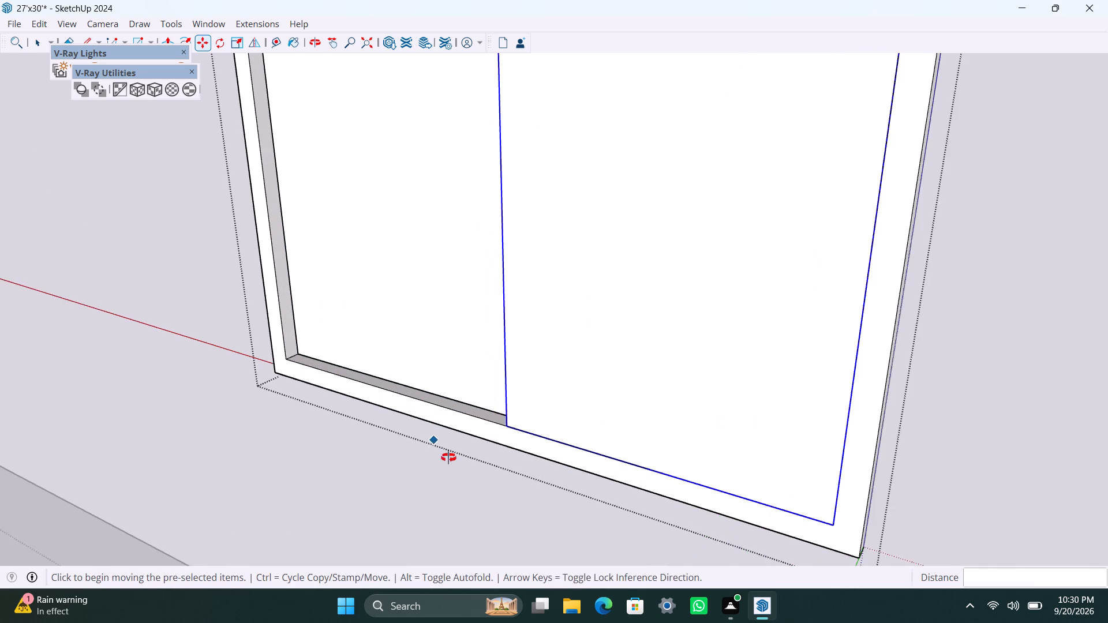
pyautogui.moveTo(448, 457); pyautogui.dragTo(837, 500, button='middle')
pyautogui.scroll(15, 625, 431)
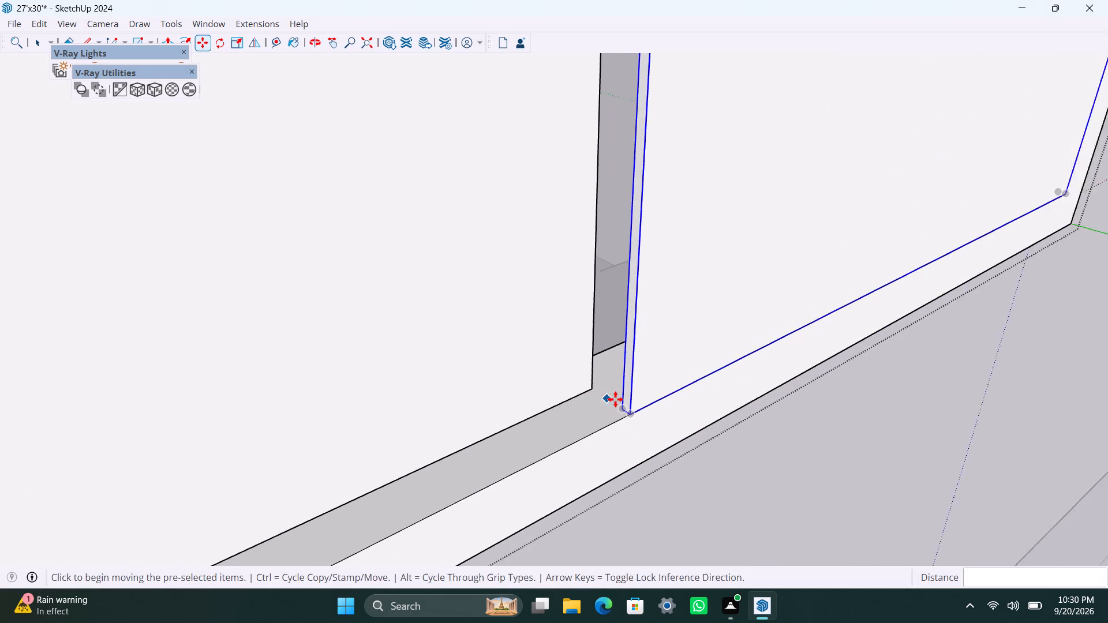
pyautogui.click(623, 410)
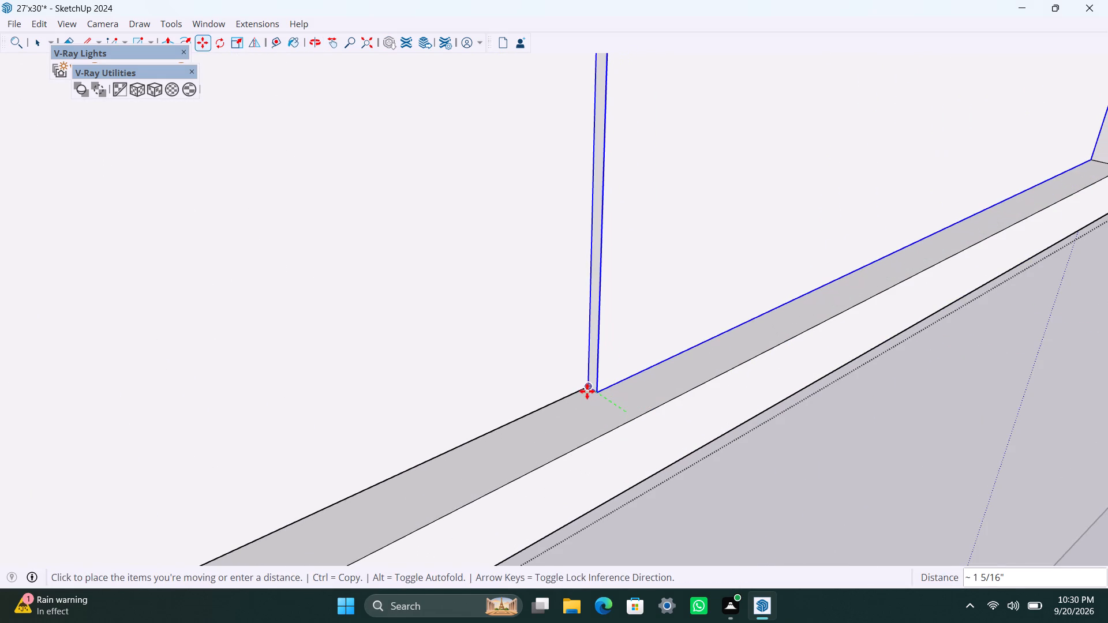
pyautogui.click(586, 391)
pyautogui.press('space')
pyautogui.scroll(-20, 587, 392)
pyautogui.scroll(-11, 587, 392)
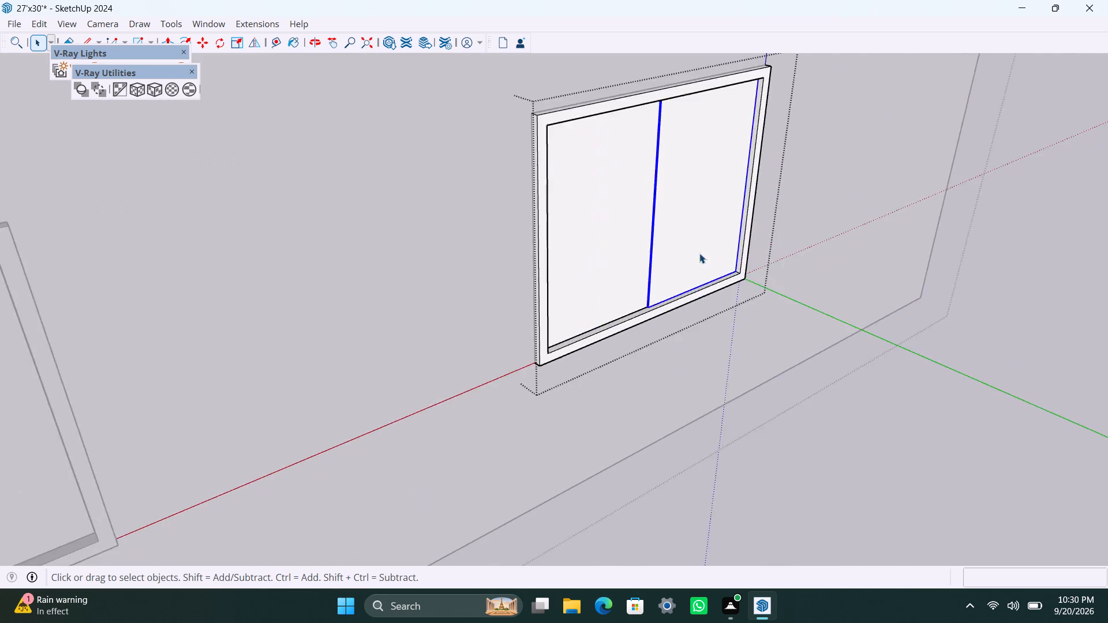
pyautogui.scroll(-11, 699, 253)
pyautogui.moveTo(788, 342); pyautogui.dragTo(44, 444, button='middle')
pyautogui.scroll(-3, 342, 426)
pyautogui.keyDown('shift'); pyautogui.moveTo(360, 431); pyautogui.dragTo(405, 502, button='middle'); pyautogui.keyUp('shift')
pyautogui.click(819, 343)
# Draw a 2' by 2' rectangle over the small square opening nearest the side wall's end and make it a group.
pyautogui.scroll(3, 609, 348)
pyautogui.moveTo(578, 348); pyautogui.dragTo(664, 392, button='middle')
pyautogui.scroll(2, 946, 240)
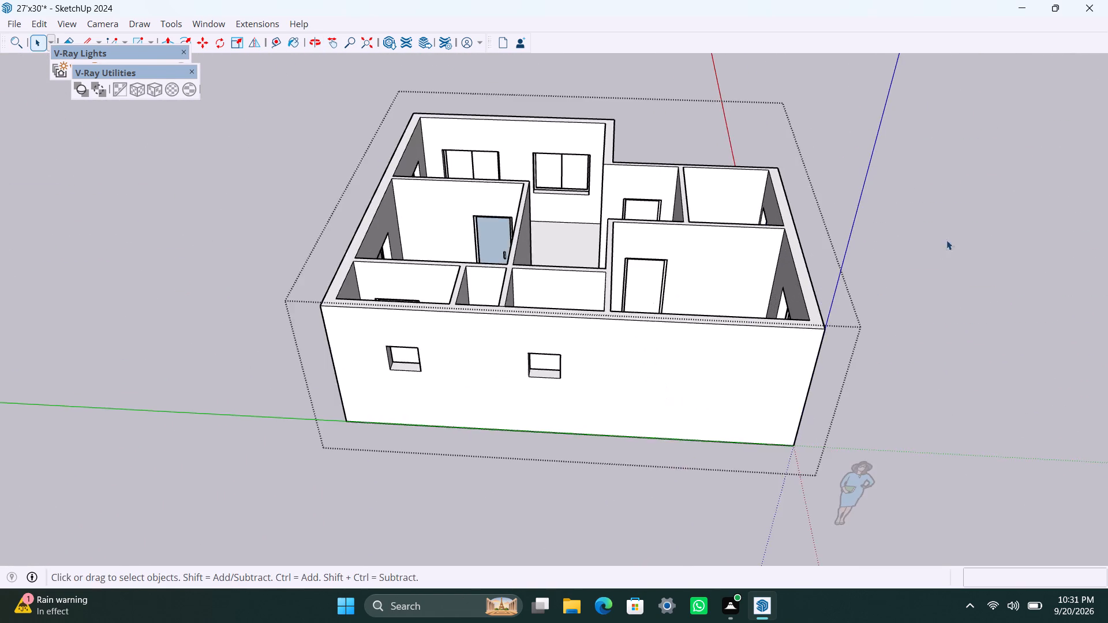
pyautogui.moveTo(921, 250); pyautogui.dragTo(954, 203, button='middle')
pyautogui.scroll(2, 533, 444)
pyautogui.moveTo(394, 438); pyautogui.dragTo(519, 446, button='middle')
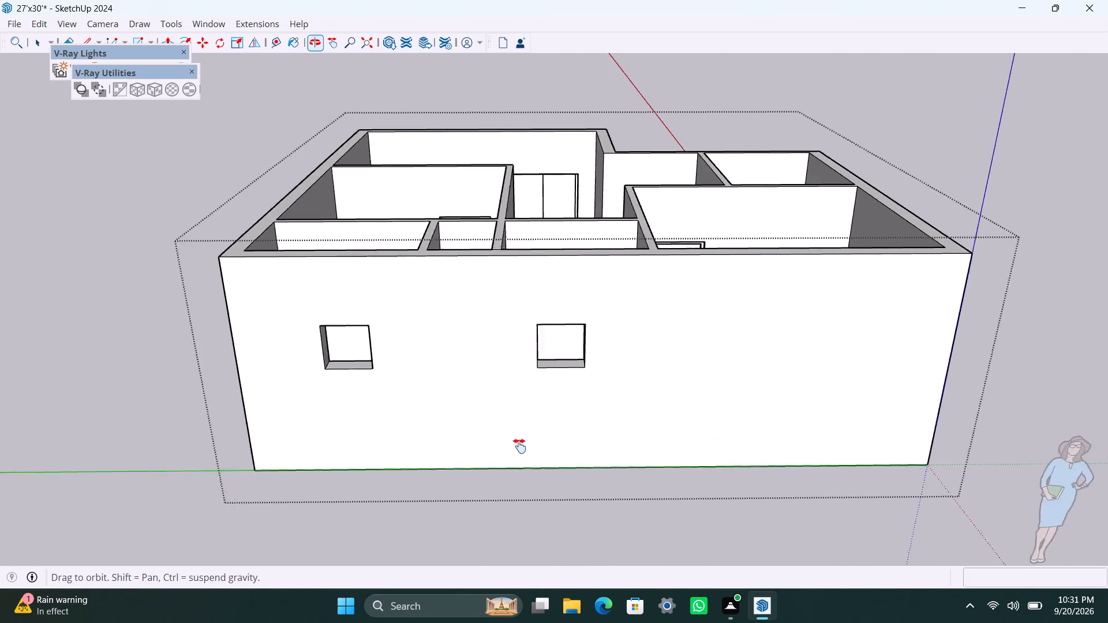
pyautogui.moveTo(519, 446); pyautogui.dragTo(520, 446, button='middle')
pyautogui.scroll(3, 440, 443)
pyautogui.moveTo(331, 349); pyautogui.dragTo(329, 326, button='middle')
pyautogui.scroll(4, 331, 292)
pyautogui.press('r')
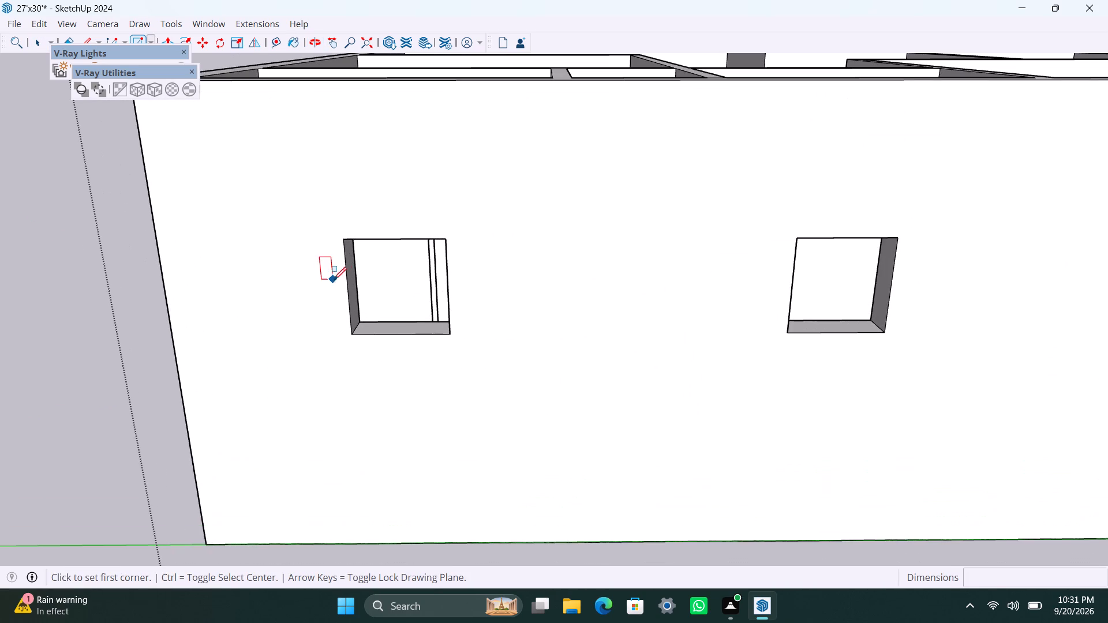
pyautogui.click(348, 244)
pyautogui.click(451, 331)
pyautogui.press('space')
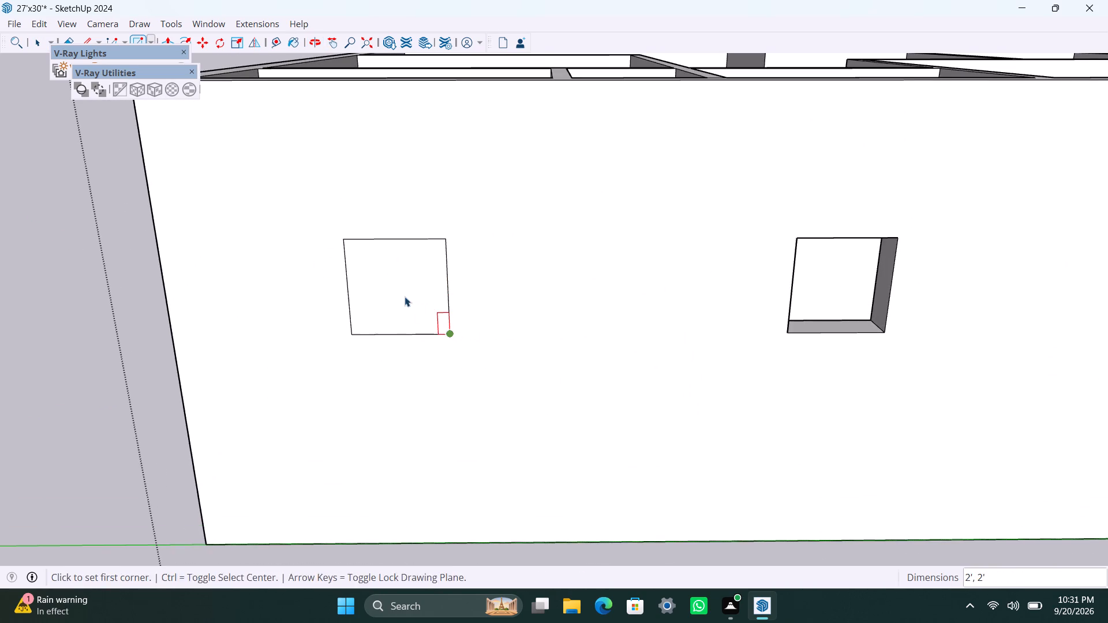
pyautogui.doubleClick(402, 291)
pyautogui.rightClick(402, 291)
pyautogui.click(450, 135)
# Open the rectangle group, offset its face 2" inward, and delete the inner face to leave a frame outline.
pyautogui.scroll(2, 504, 281)
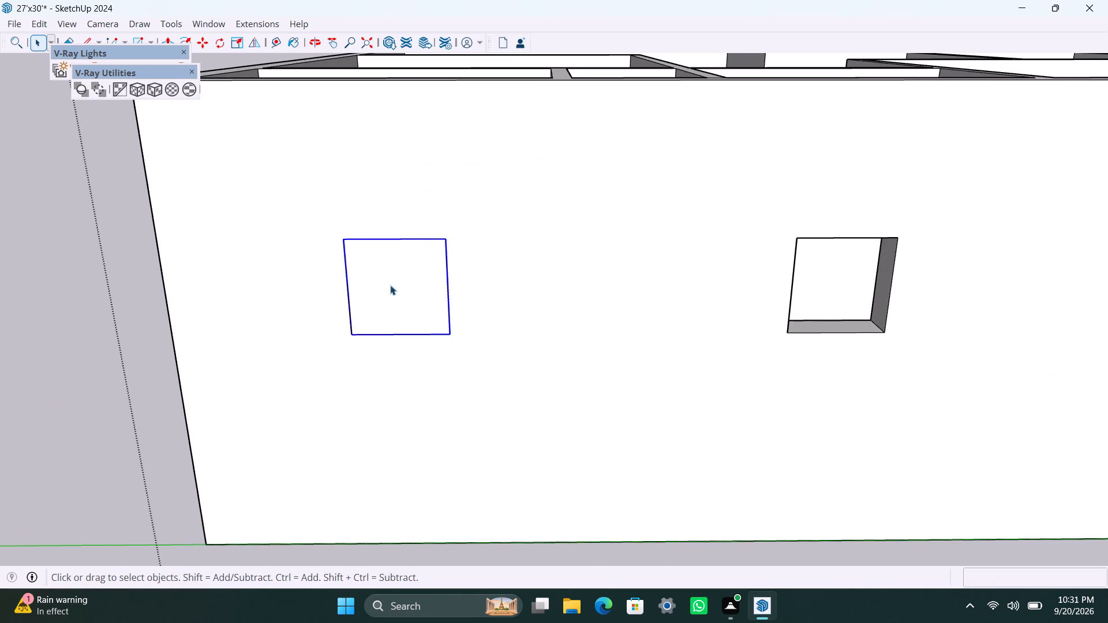
pyautogui.scroll(4, 390, 285)
pyautogui.doubleClick(305, 275)
pyautogui.click(335, 273)
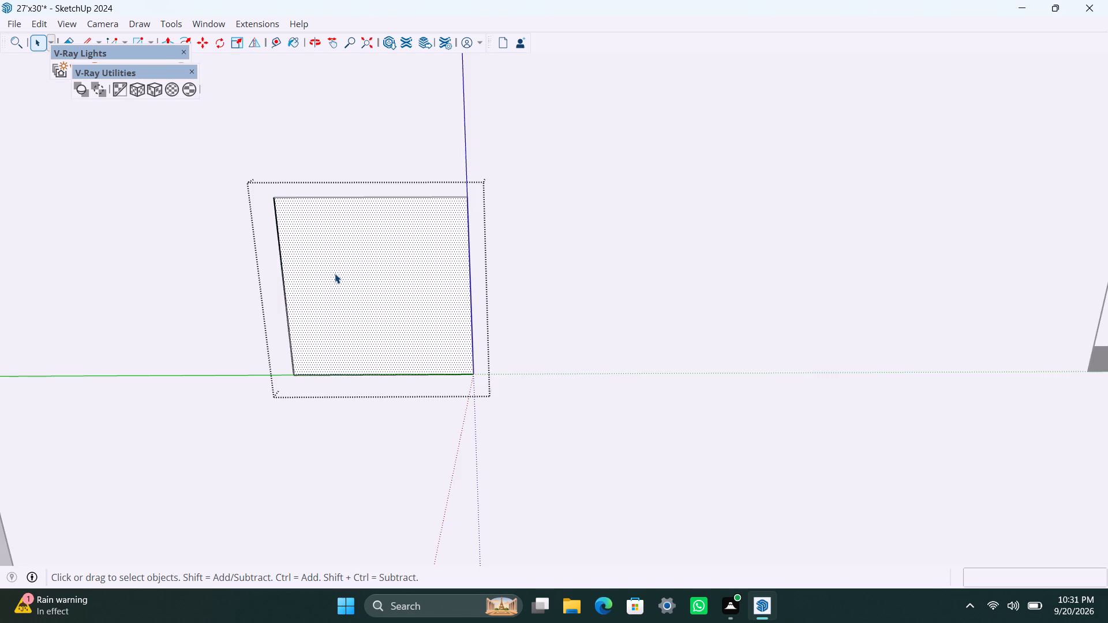
pyautogui.press('f')
pyautogui.click(332, 260)
pyautogui.write('2"')
pyautogui.press('Return')
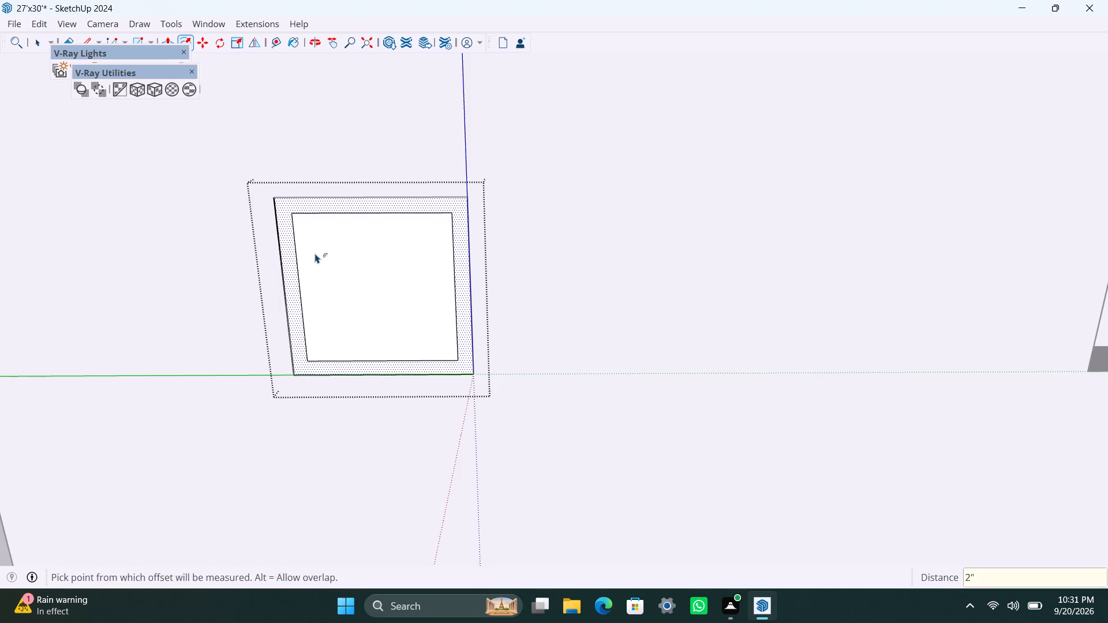
pyautogui.press('space')
pyautogui.click(361, 335)
pyautogui.press('Delete')
# Extrude the small window's frame face 1.5" into the opening and another 1.5" outward from the wall.
pyautogui.scroll(2, 324, 341)
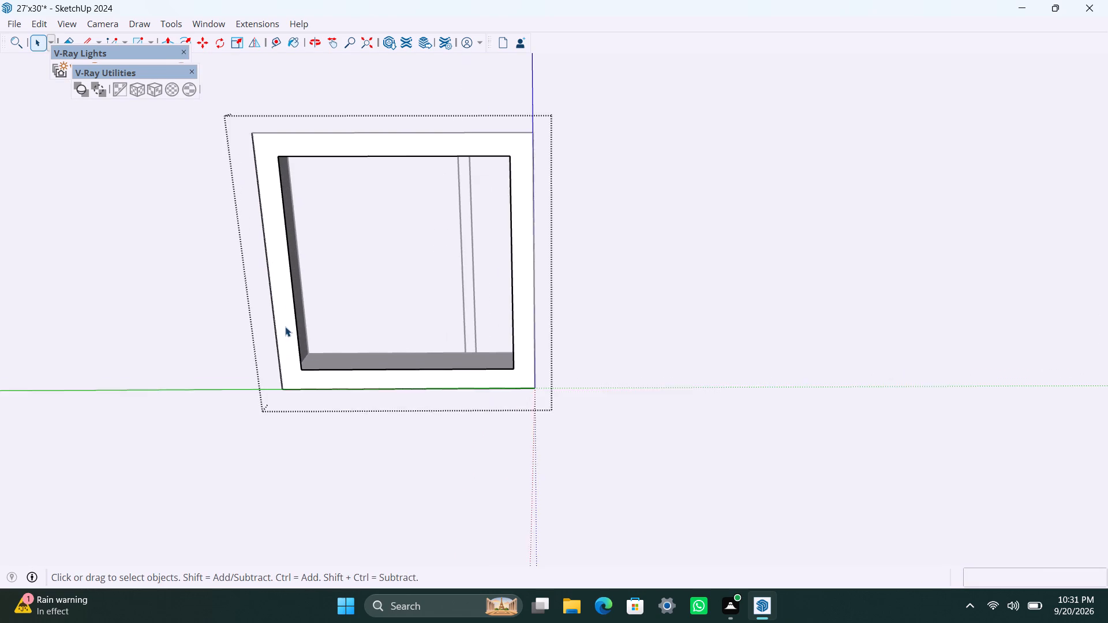
pyautogui.scroll(1, 285, 326)
pyautogui.click(285, 326)
pyautogui.write('lp')
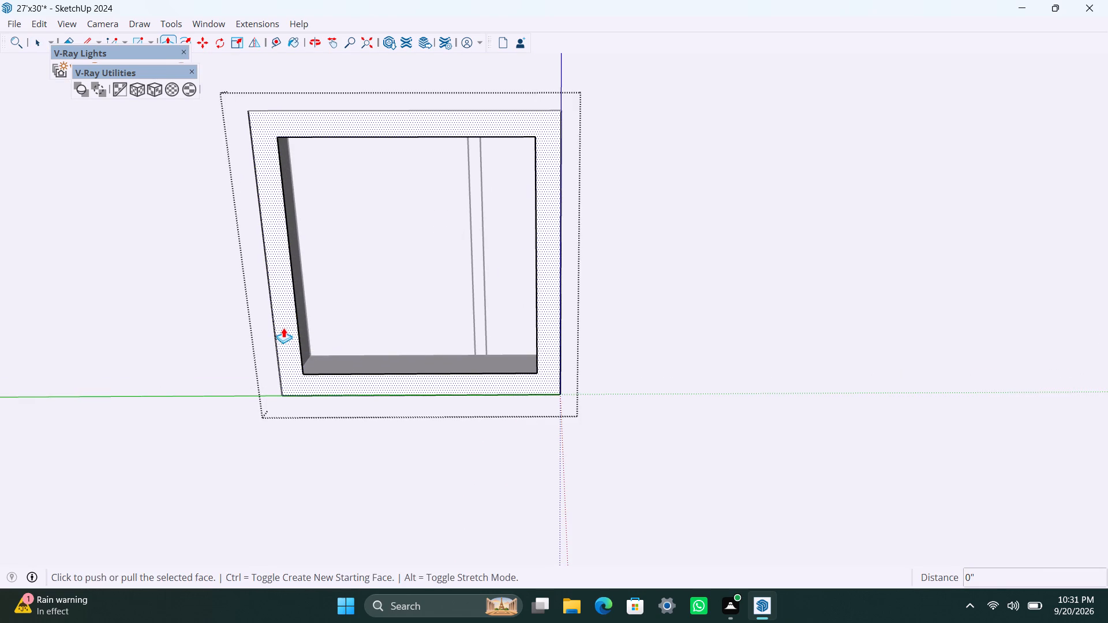
pyautogui.click(283, 326)
pyautogui.write('1.5"')
pyautogui.press('Return')
pyautogui.click(297, 342)
pyautogui.write('1.5"')
pyautogui.press('Return')
pyautogui.press('space')
# Draw a 2" high rectangle across the top of the small frame's opening and delete the face below it.
pyautogui.press('r')
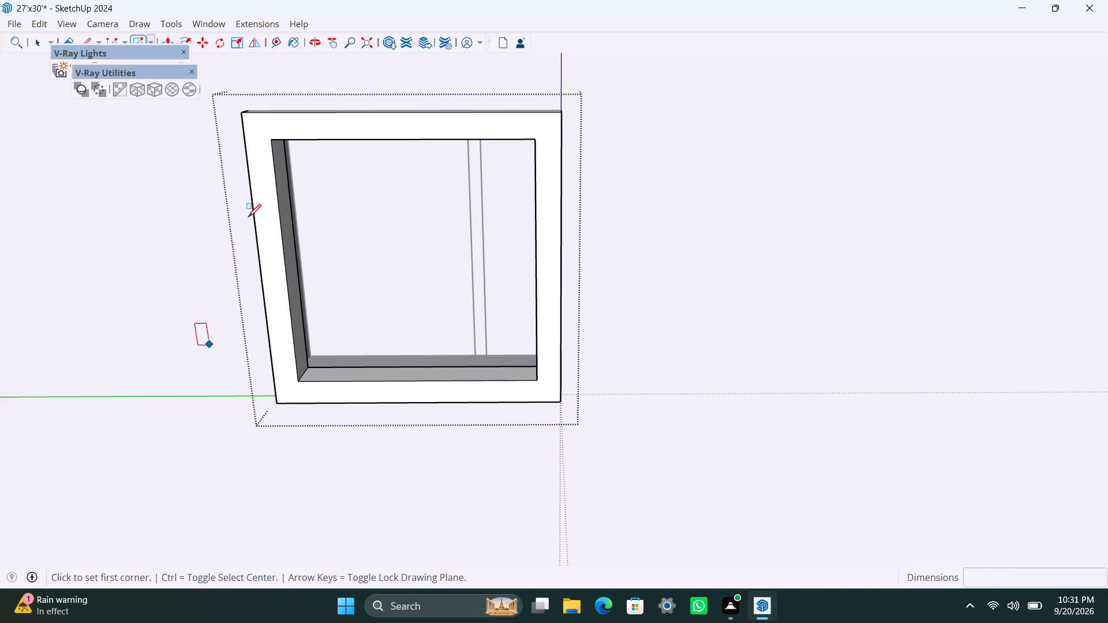
pyautogui.click(274, 142)
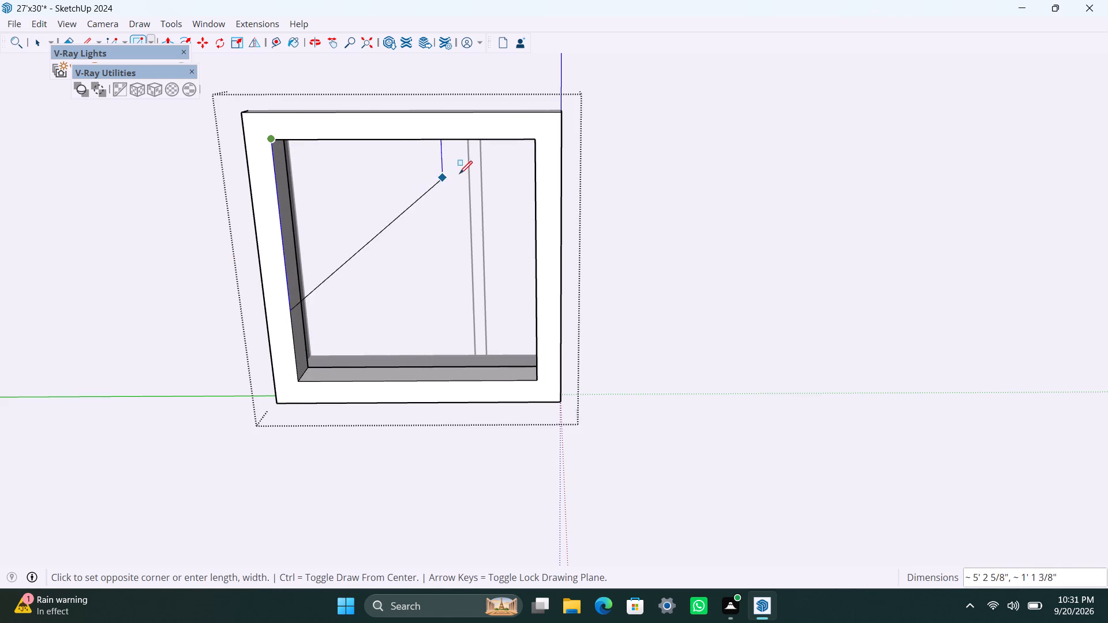
pyautogui.write('2"')
pyautogui.press('Return')
pyautogui.press('space')
pyautogui.click(478, 234)
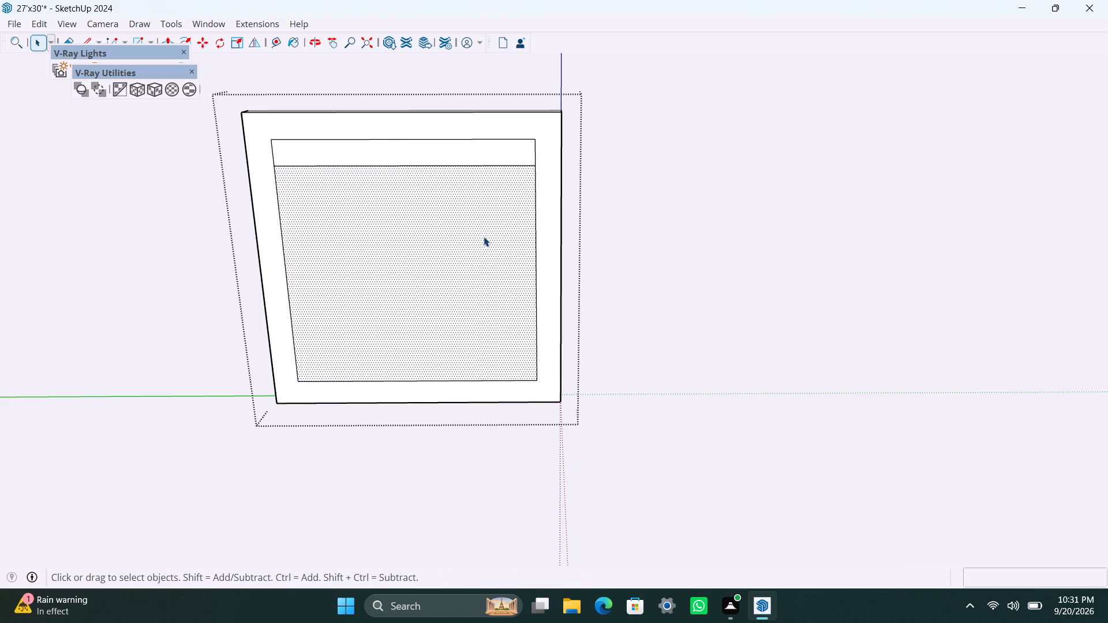
pyautogui.press('Delete')
# Make a group of the 2" strip, with its face and edges, as a louver slat.
pyautogui.doubleClick(433, 151)
pyautogui.rightClick(433, 151)
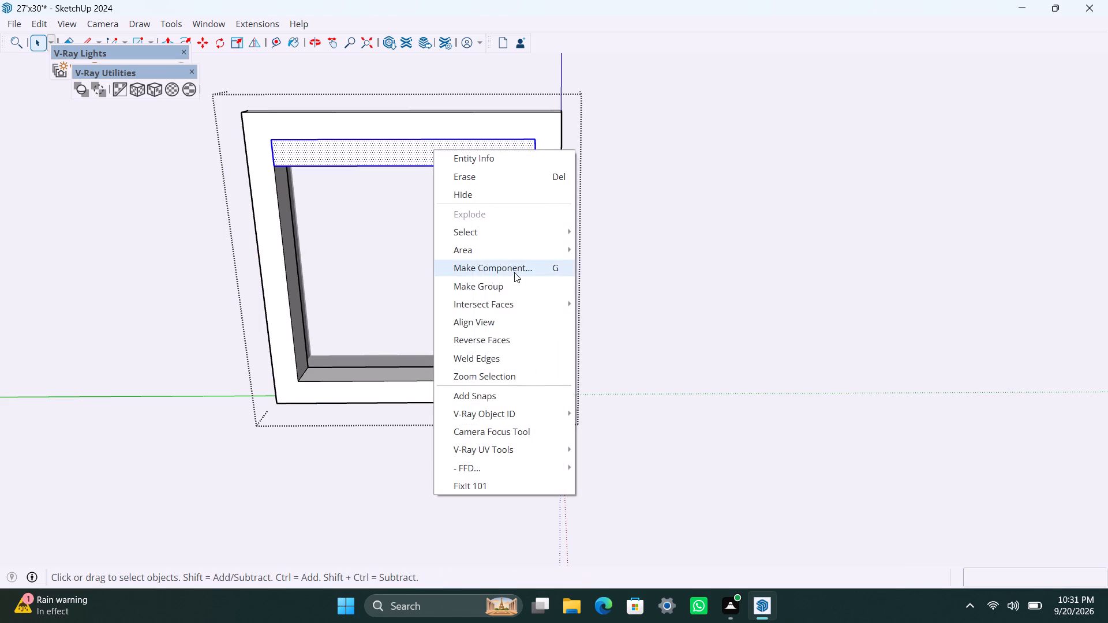
pyautogui.click(515, 284)
# Open the slat group, extrude its face 8 mm, and close the group.
pyautogui.doubleClick(439, 162)
pyautogui.tripleClick(440, 157)
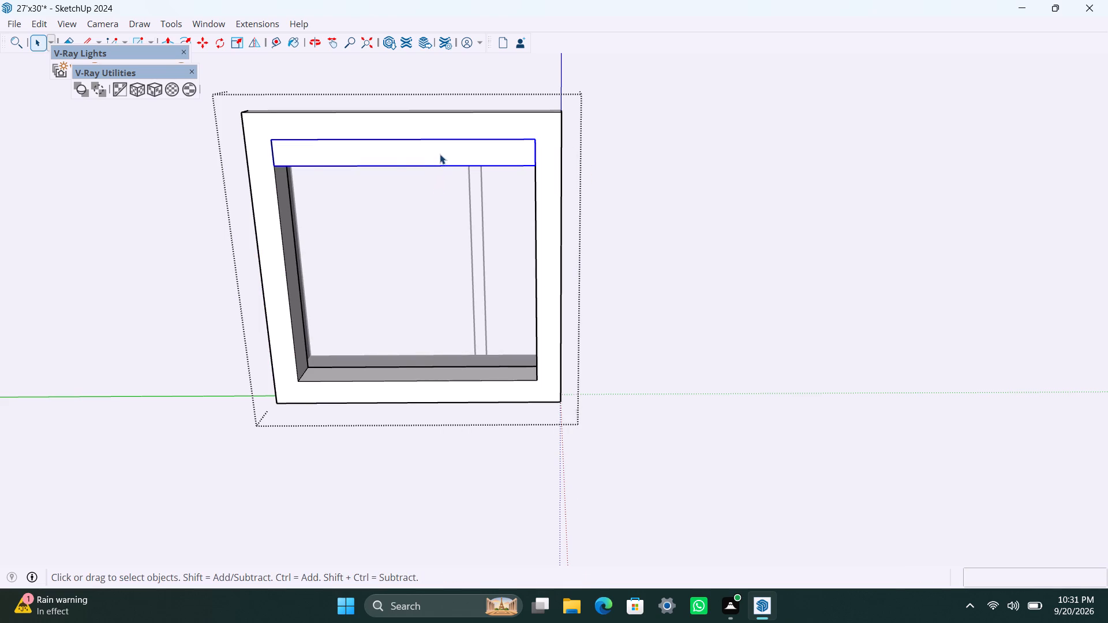
pyautogui.click(440, 153)
pyautogui.press('p')
pyautogui.click(440, 153)
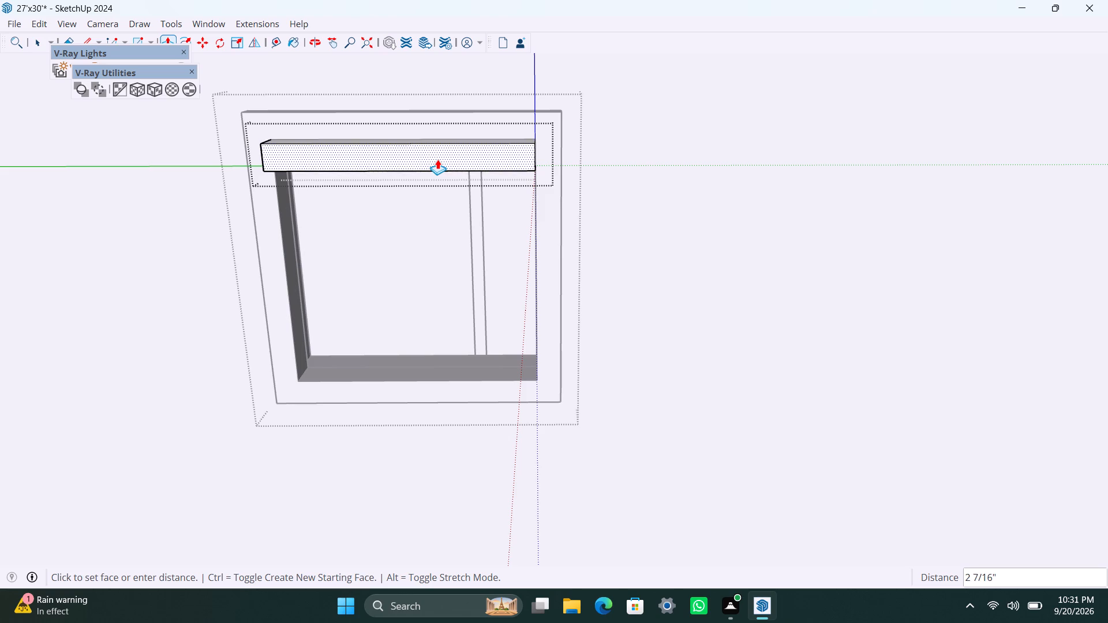
pyautogui.write('8mm')
pyautogui.press('Return')
pyautogui.press('space')
pyautogui.click(636, 245)
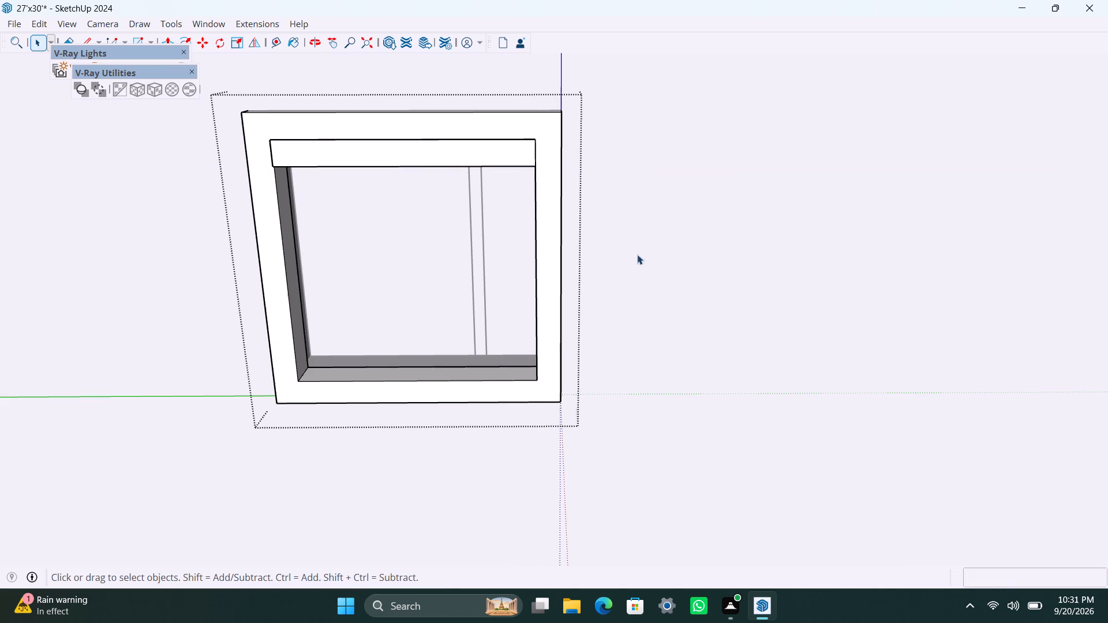
# Copy the slat 1' 6" down to the frame's bottom, divide the spacing into 6 equal copies, and close the window group.
pyautogui.click(354, 165)
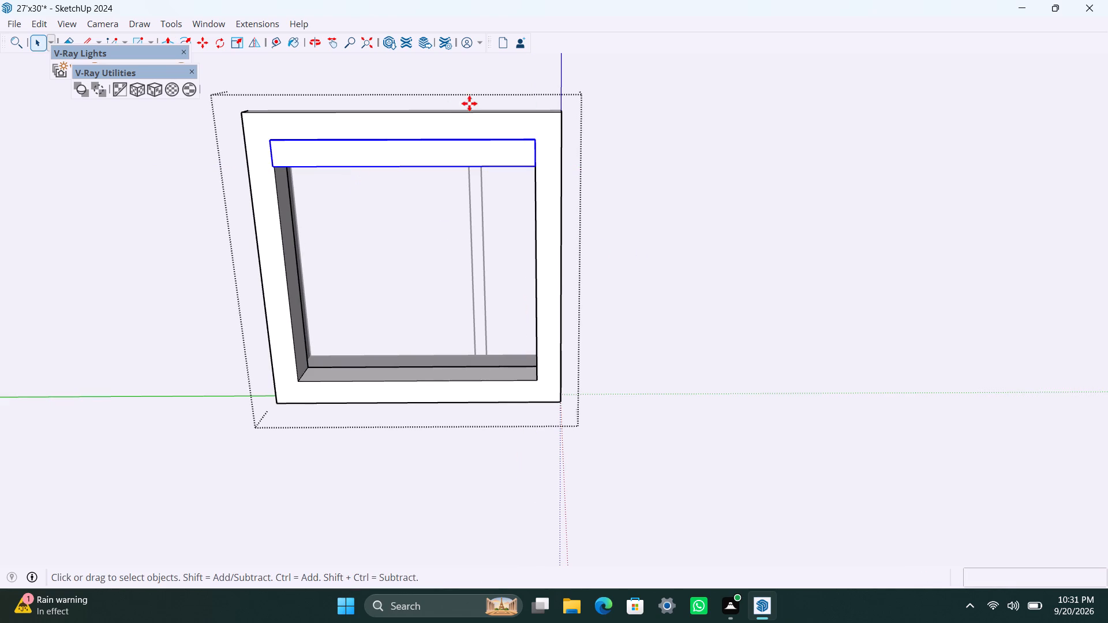
pyautogui.press('m')
pyautogui.moveTo(541, 169); pyautogui.dragTo(541, 178)
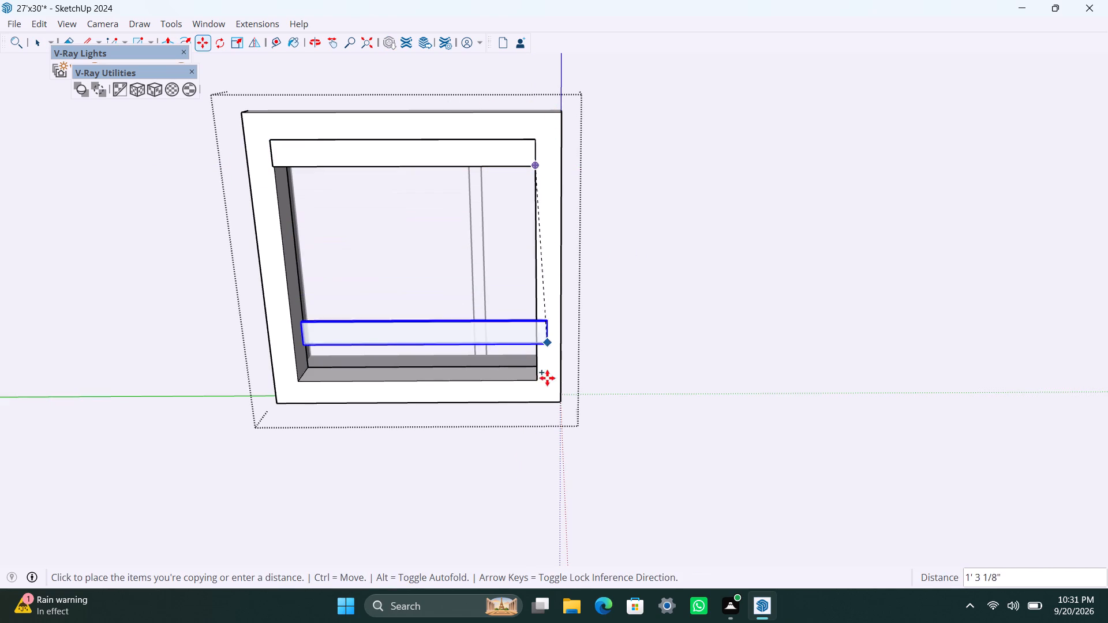
pyautogui.click(537, 384)
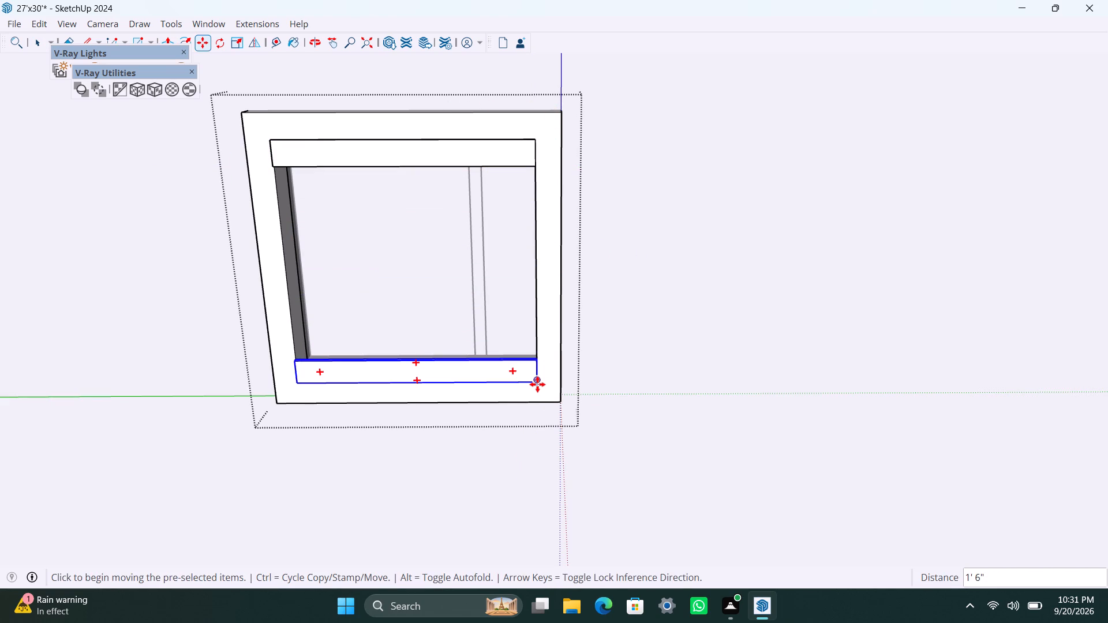
pyautogui.write('/6')
pyautogui.press('Return')
pyautogui.press('space')
pyautogui.scroll(-13, 537, 383)
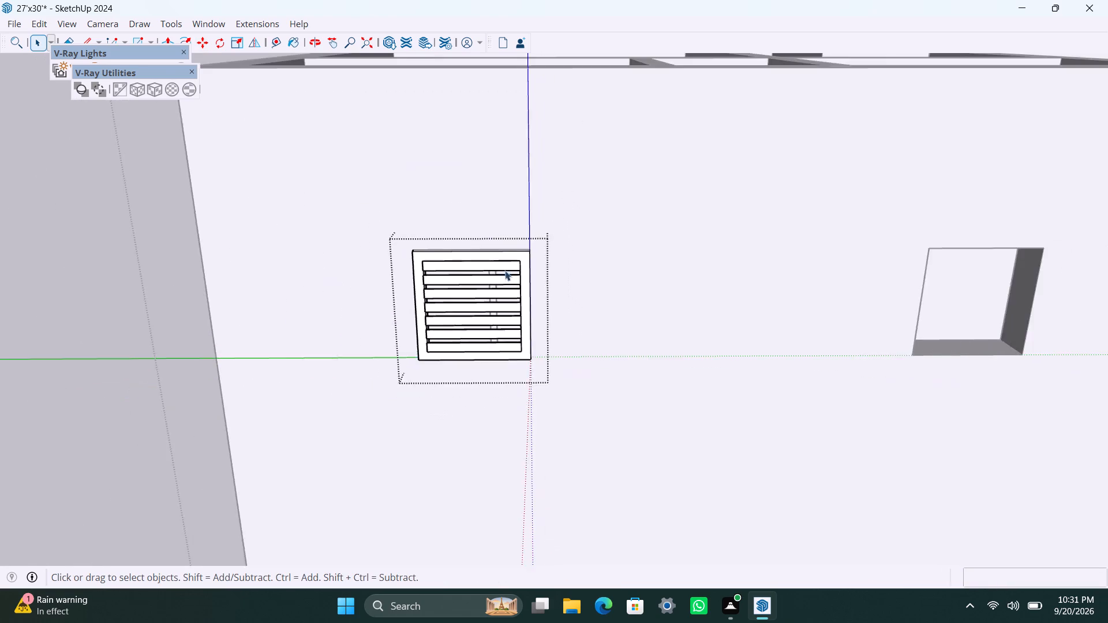
pyautogui.scroll(-5, 505, 271)
pyautogui.click(686, 548)
# Draw a rectangle over the second small square opening in the side wall and make it a group.
pyautogui.moveTo(673, 496); pyautogui.dragTo(503, 518, button='middle')
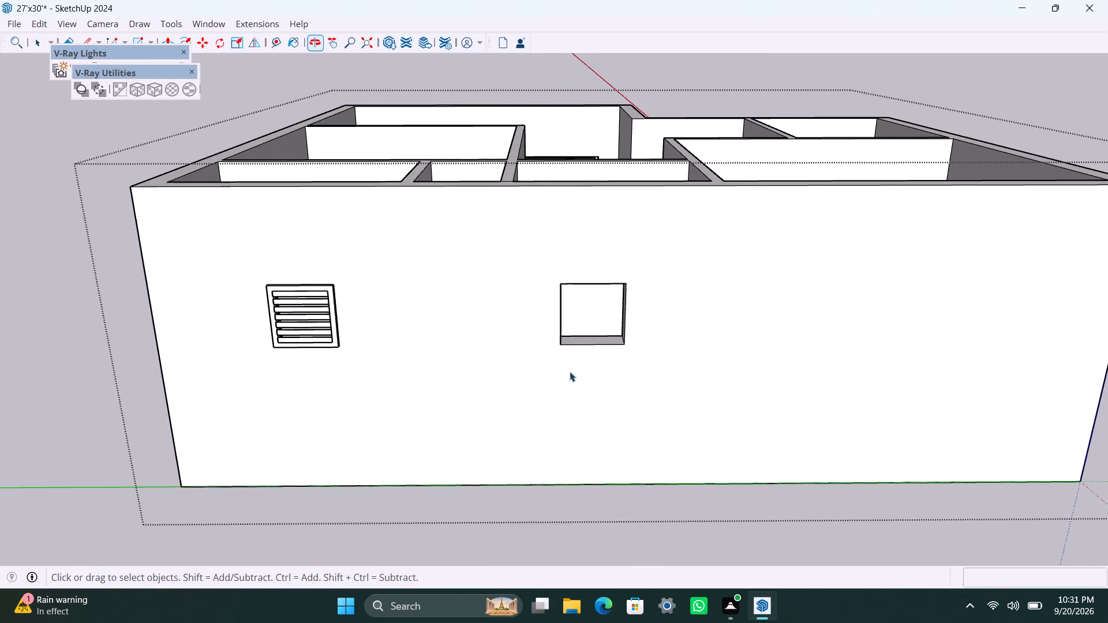
pyautogui.scroll(2, 570, 317)
pyautogui.press('r')
pyautogui.moveTo(554, 271); pyautogui.dragTo(562, 283)
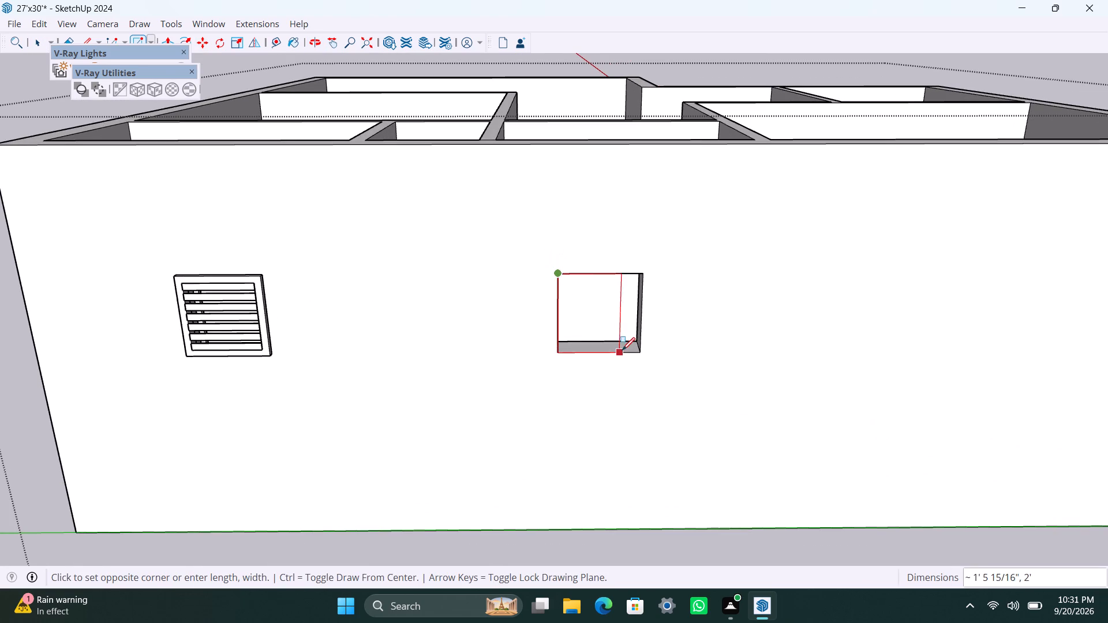
pyautogui.click(642, 352)
pyautogui.press('space')
pyautogui.doubleClick(609, 315)
pyautogui.rightClick(608, 313)
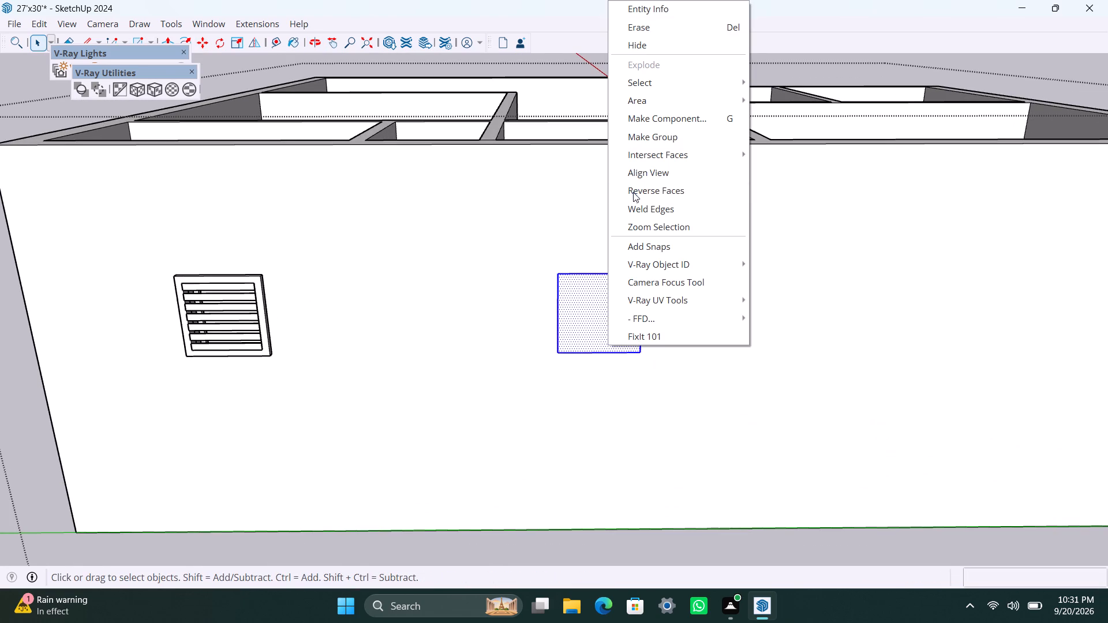
pyautogui.click(662, 141)
# Open the second small opening's group, offset its face 2" inward, and delete the inner face.
pyautogui.scroll(3, 600, 307)
pyautogui.tripleClick(594, 306)
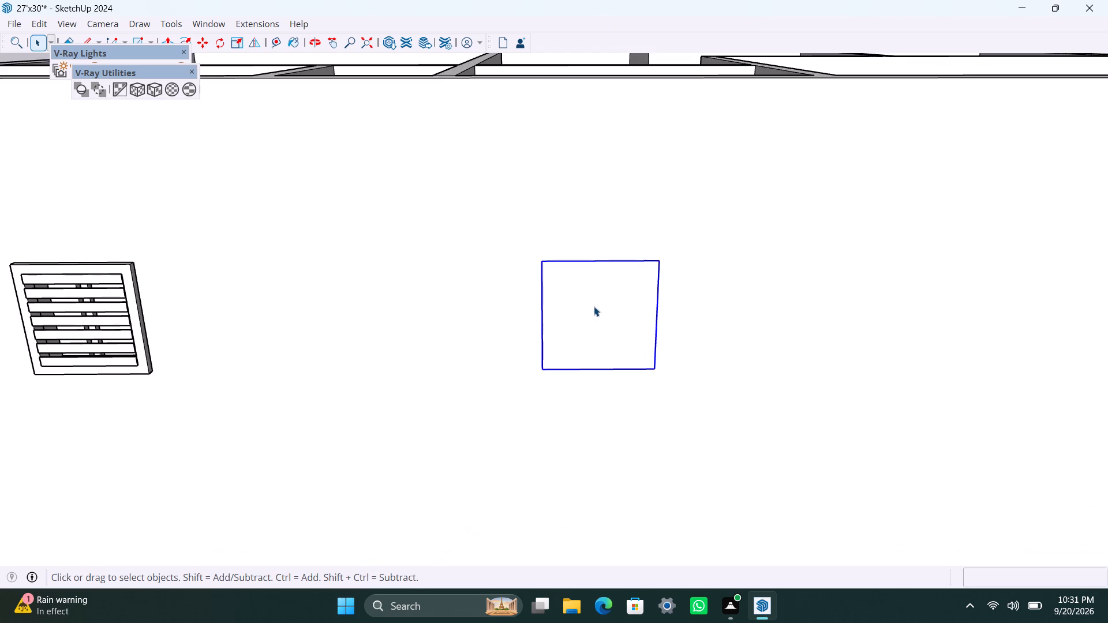
pyautogui.press('f')
pyautogui.click(559, 299)
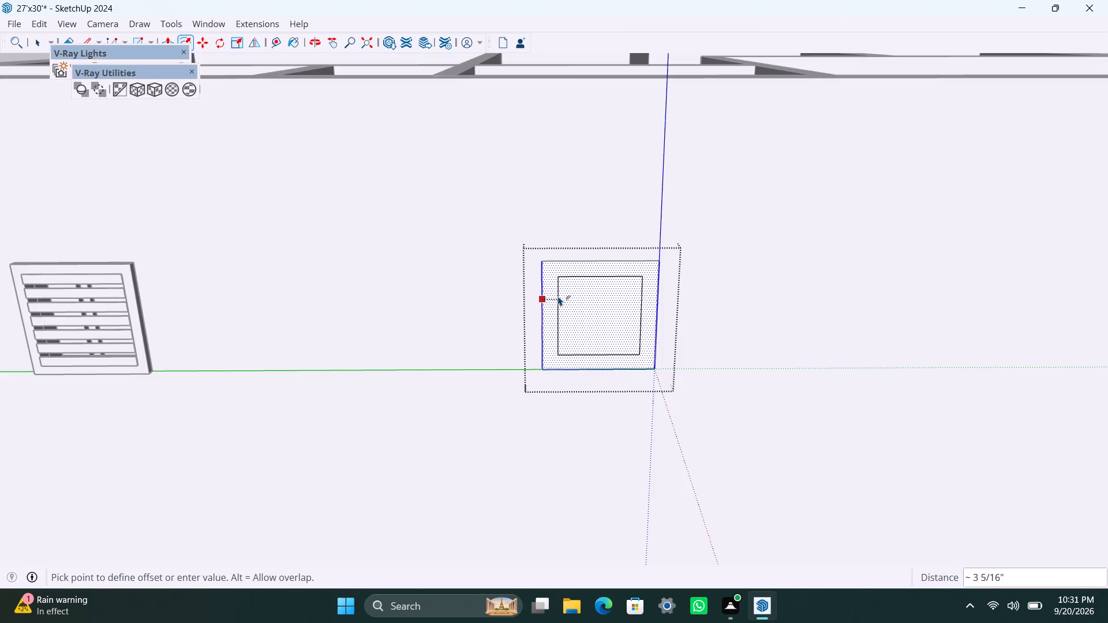
pyautogui.write('2"')
pyautogui.press('Return')
pyautogui.press('space')
pyautogui.click(571, 314)
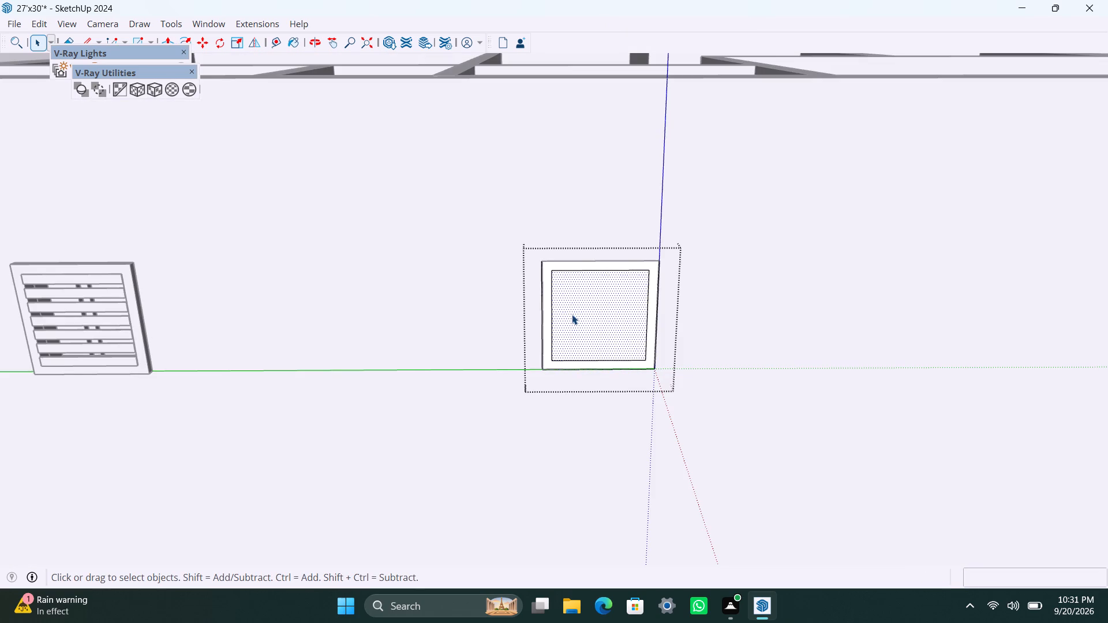
pyautogui.press('Delete')
# Extrude the second small window's frame face 1.5" into the opening and another 1.5" outward from the wall.
pyautogui.scroll(3, 533, 337)
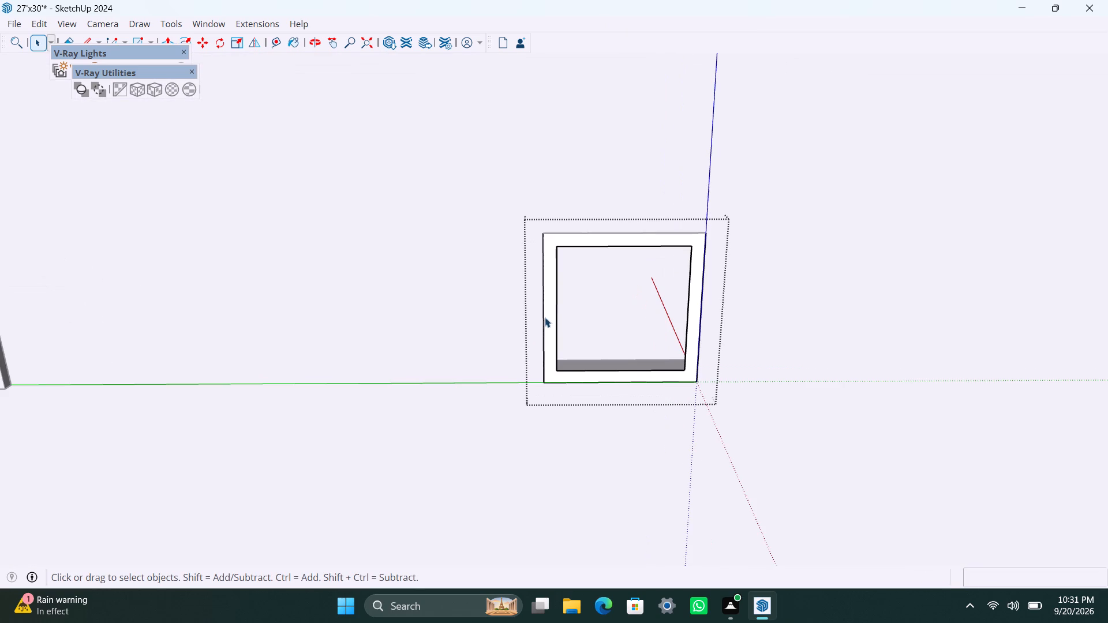
pyautogui.click(549, 301)
pyautogui.press('p')
pyautogui.click(549, 301)
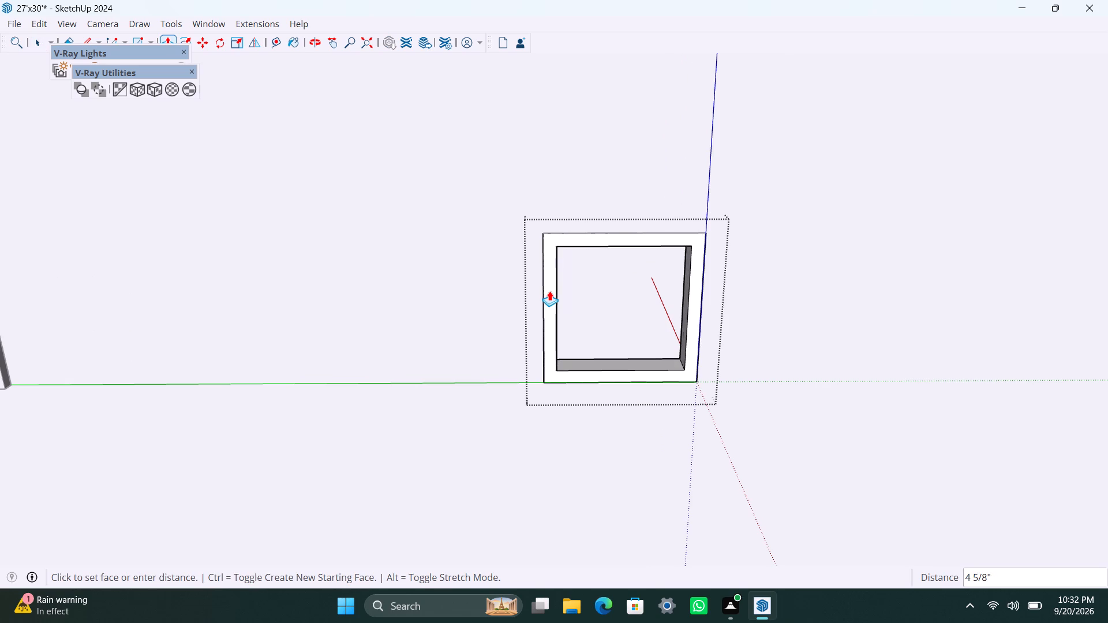
pyautogui.write('1.5"')
pyautogui.press('Return')
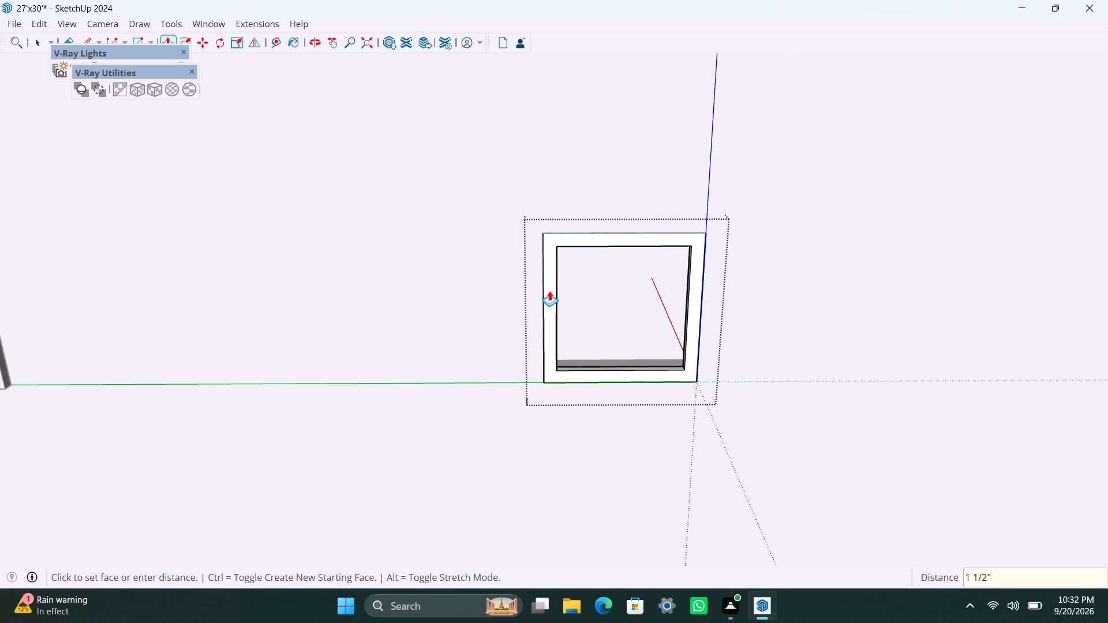
pyautogui.click(553, 302)
pyautogui.write('1.5"')
pyautogui.press('Return')
pyautogui.press('space')
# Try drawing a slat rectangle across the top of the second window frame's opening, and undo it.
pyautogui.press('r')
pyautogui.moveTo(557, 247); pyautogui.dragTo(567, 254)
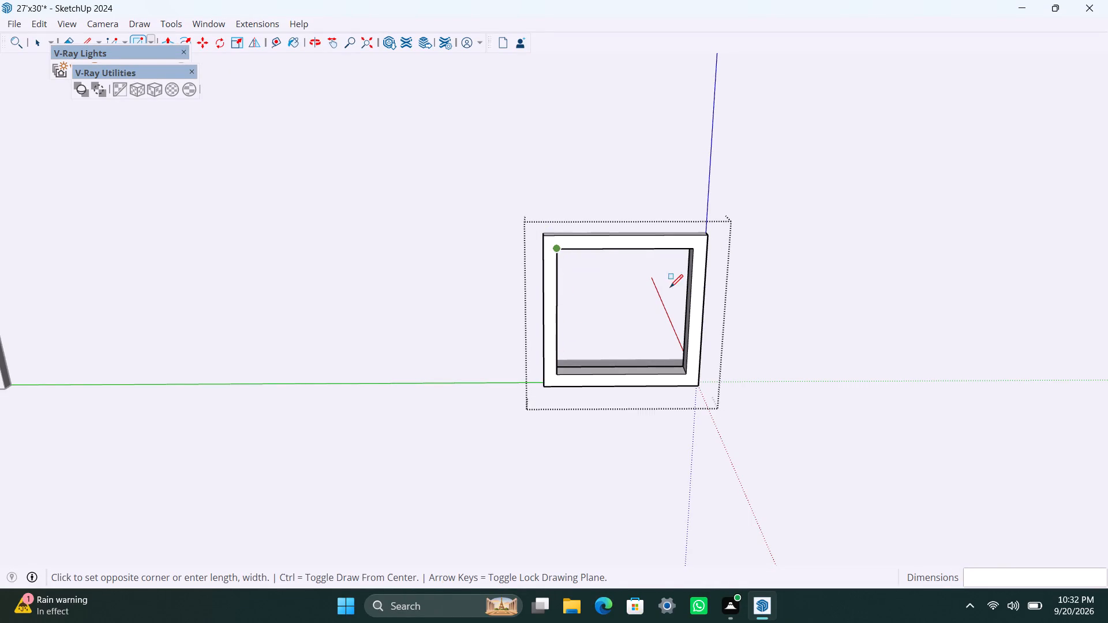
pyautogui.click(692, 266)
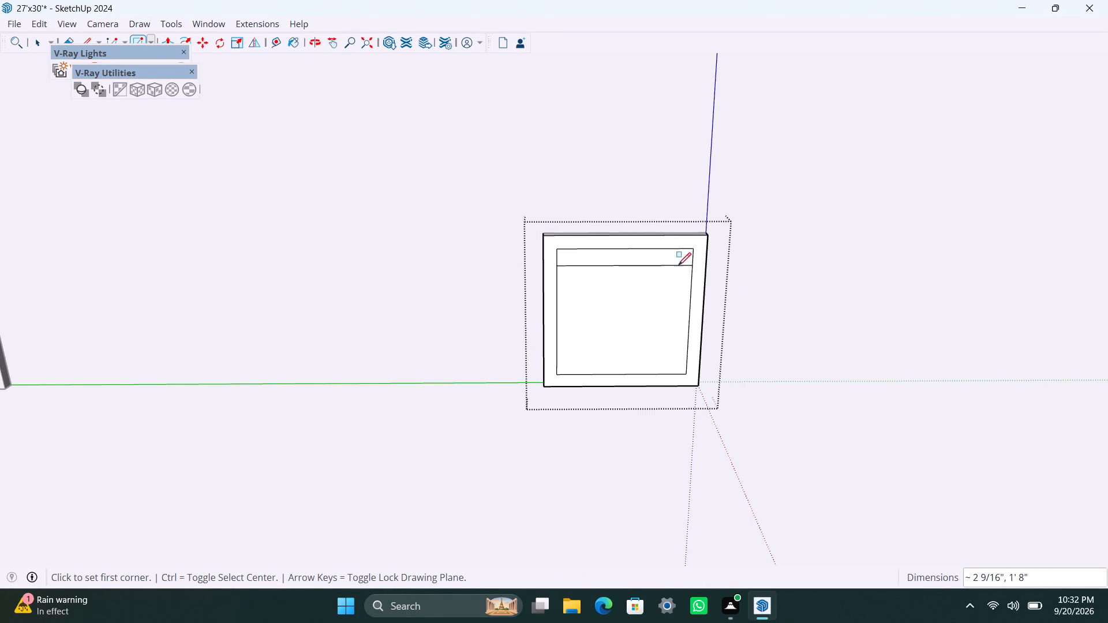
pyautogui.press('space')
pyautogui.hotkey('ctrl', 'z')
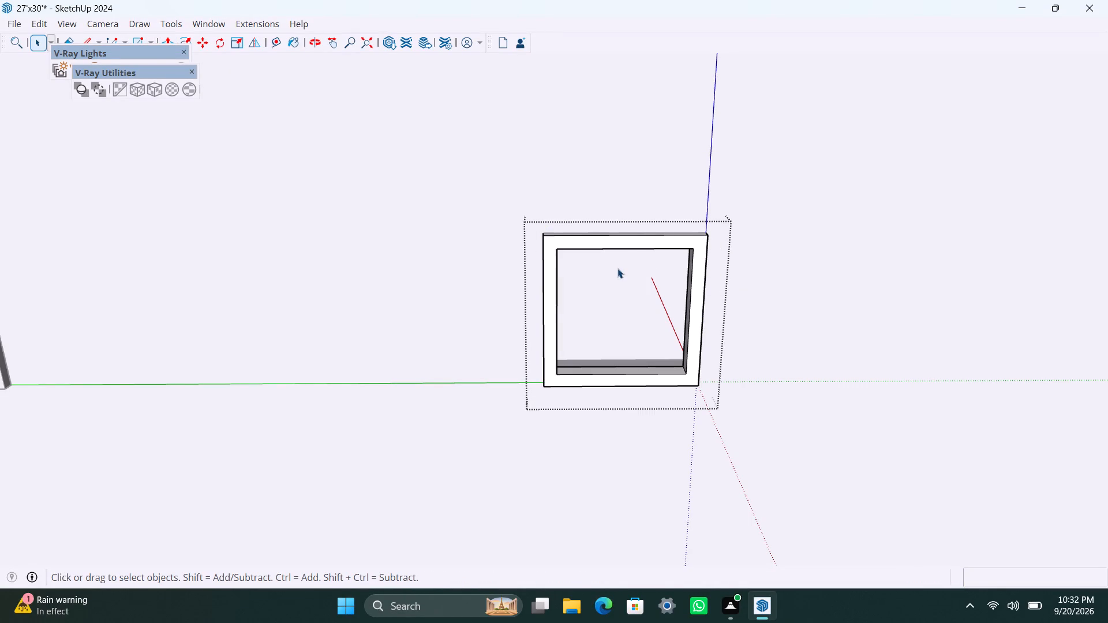
# Draw a 2" high rectangle across the top of the frame's opening and delete the leftover face below it.
pyautogui.press('r')
pyautogui.moveTo(562, 253); pyautogui.dragTo(573, 267)
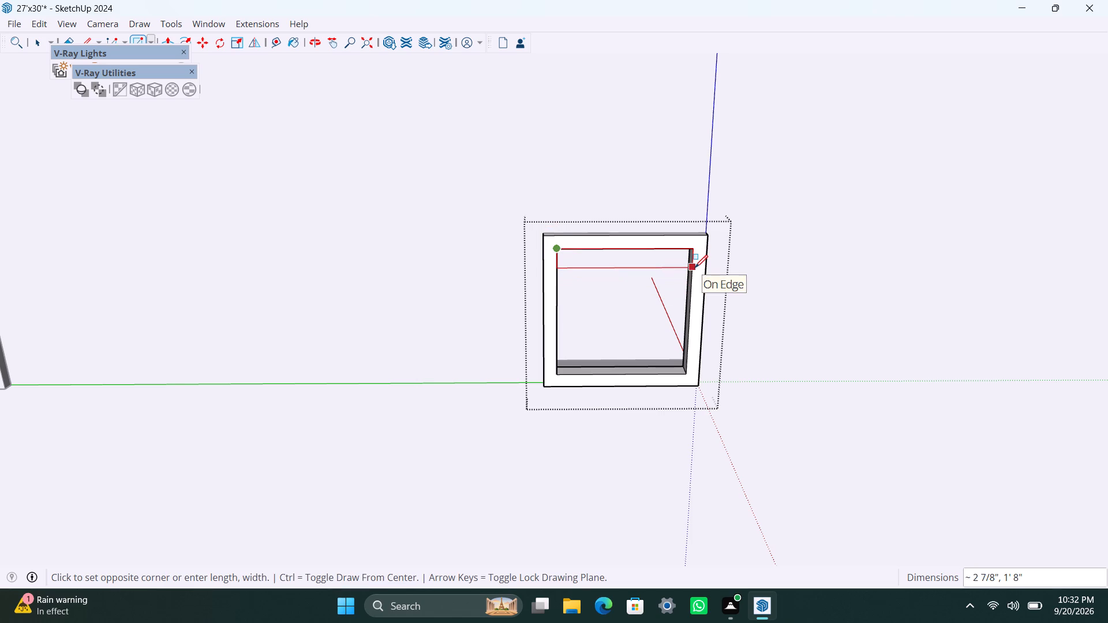
pyautogui.write('2"')
pyautogui.press('Return')
pyautogui.press('space')
pyautogui.click(661, 302)
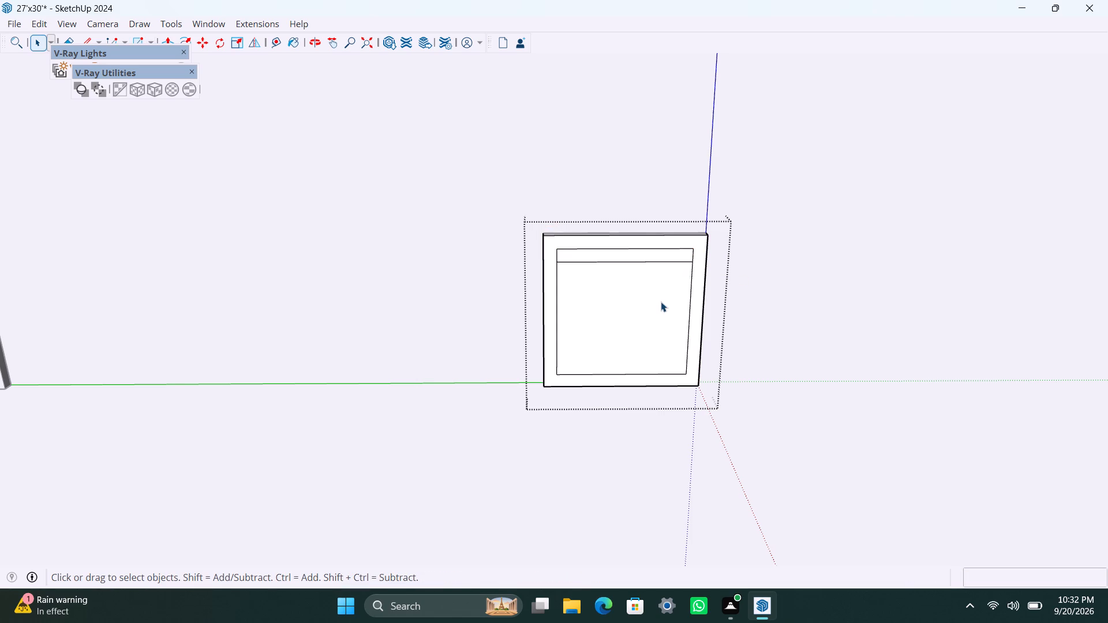
pyautogui.press('Delete')
# Make the slat face a group, extrude it 8 mm inside that group, and close the slat group.
pyautogui.scroll(4, 650, 299)
pyautogui.doubleClick(656, 239)
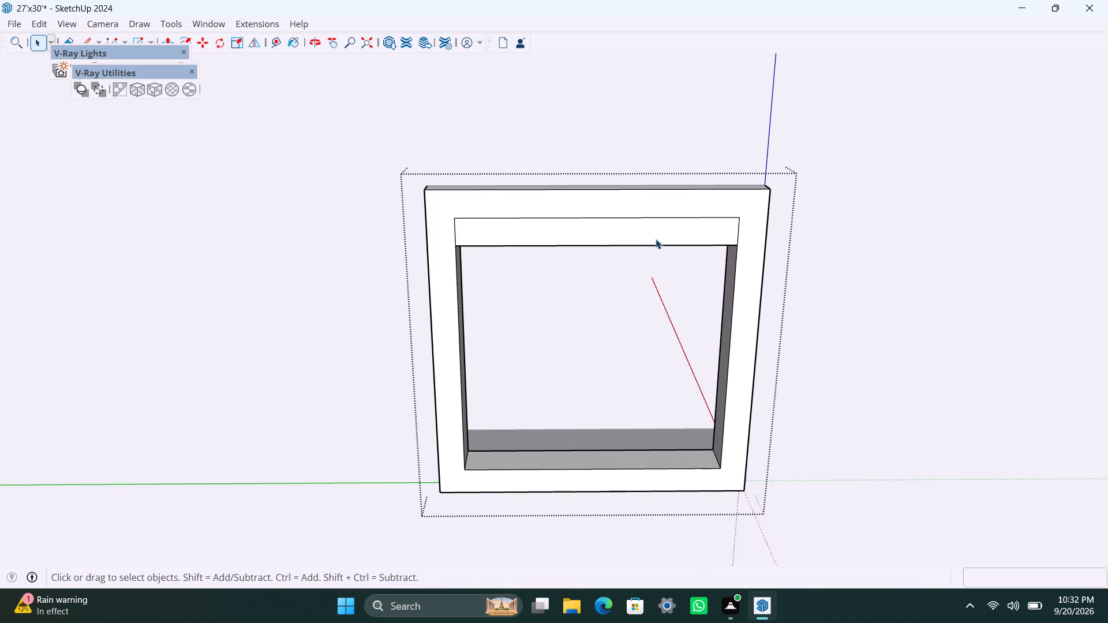
pyautogui.rightClick(656, 234)
pyautogui.click(723, 365)
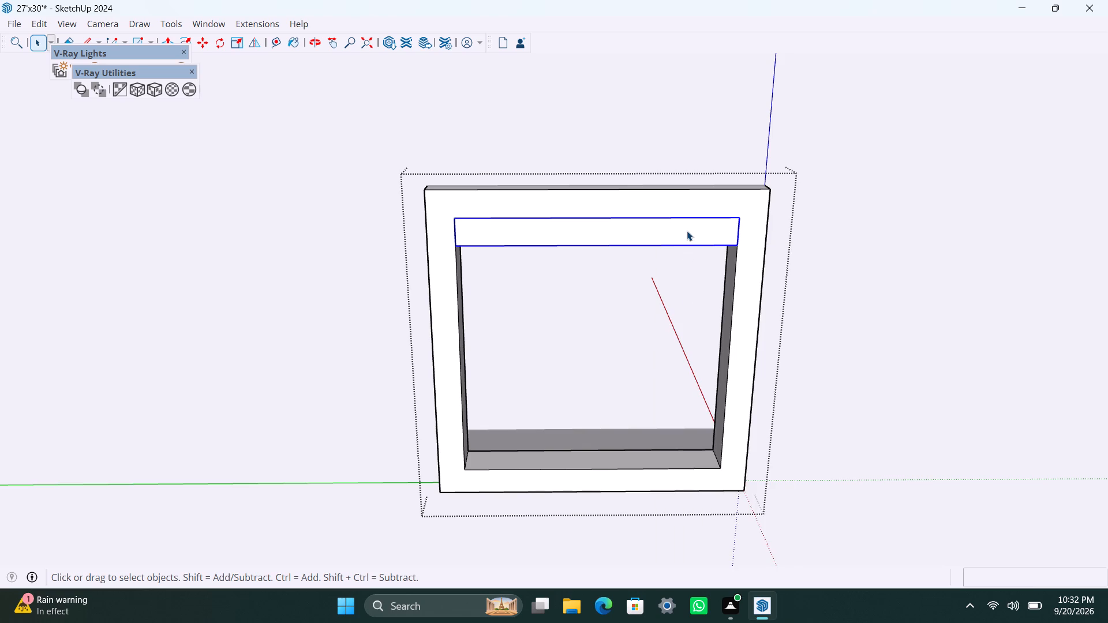
pyautogui.tripleClick(687, 229)
pyautogui.press('p')
pyautogui.click(687, 228)
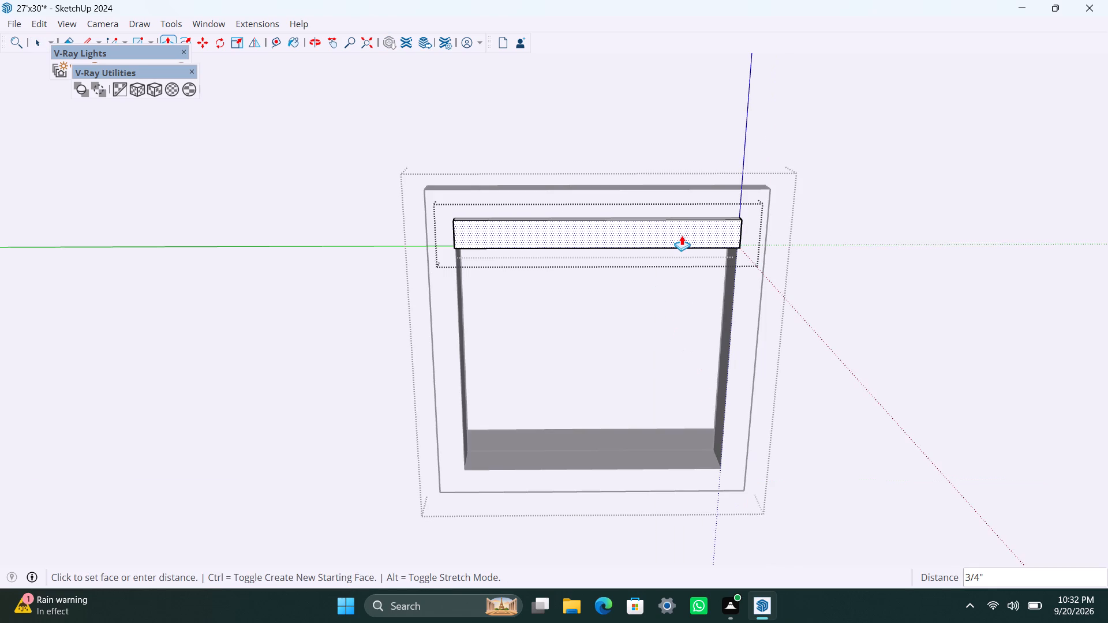
pyautogui.write('8mm')
pyautogui.press('Return')
pyautogui.press('space')
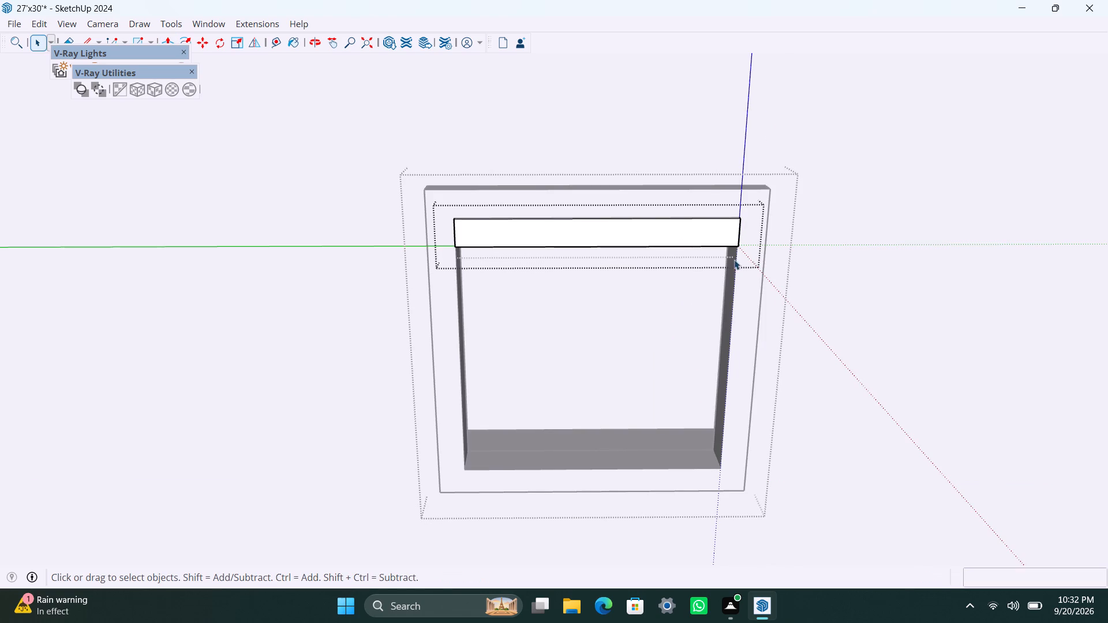
pyautogui.click(863, 298)
# Copy the slat 1' 6" down to the frame's bottom and divide the spacing into 6 equal copies.
pyautogui.scroll(-9, 591, 264)
pyautogui.click(600, 252)
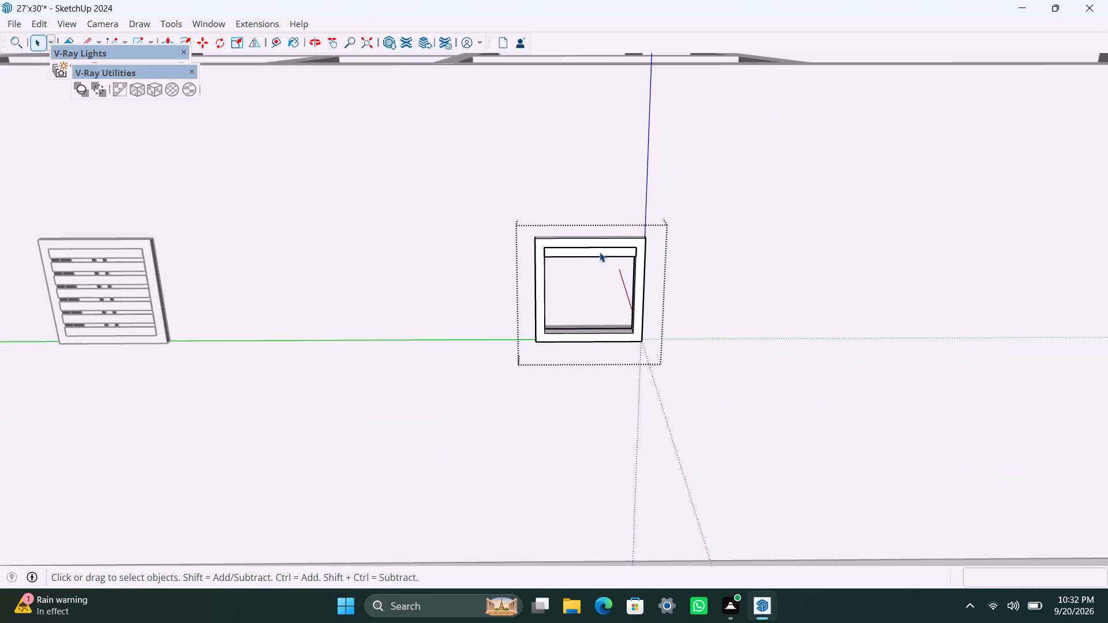
pyautogui.press('m')
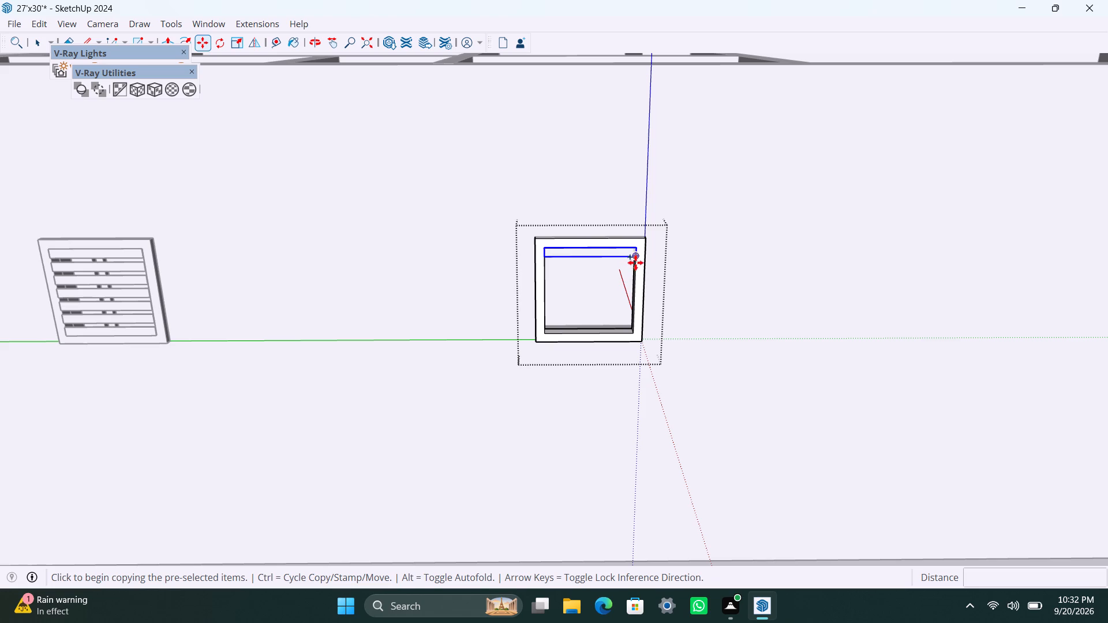
pyautogui.click(636, 261)
pyautogui.click(631, 332)
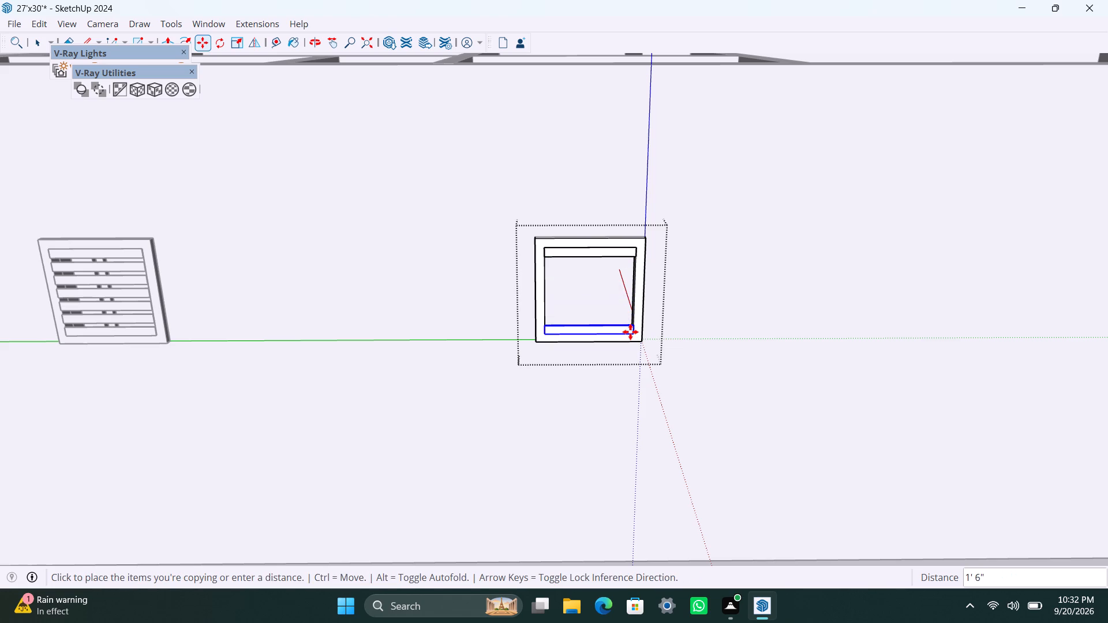
pyautogui.write('/6')
pyautogui.press('Return')
pyautogui.press('space')
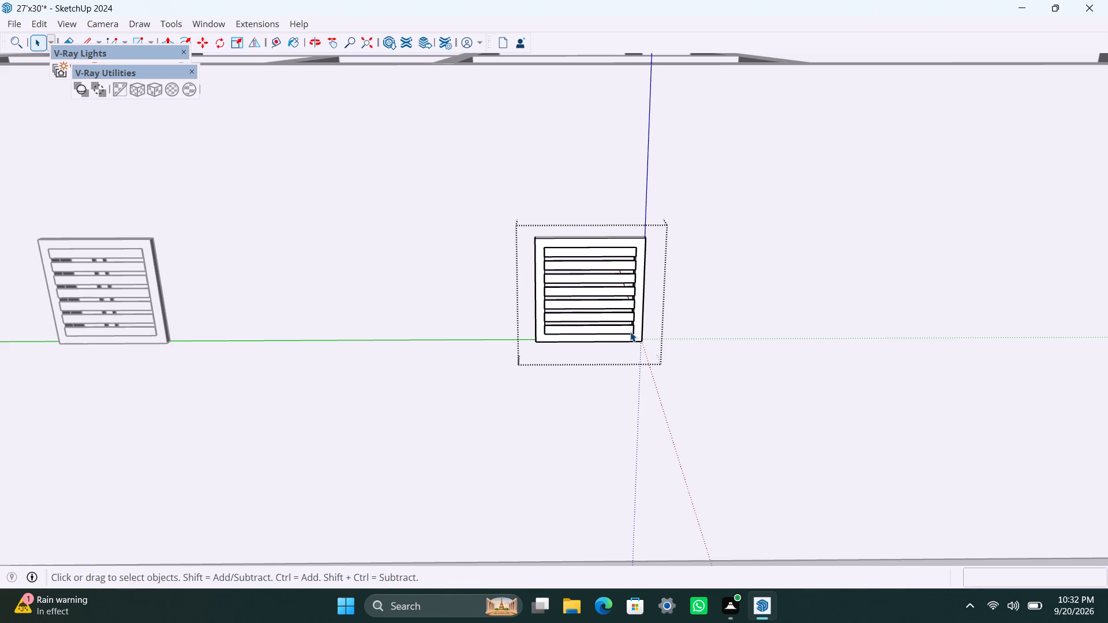
# Close the second small window's group and save the model.
pyautogui.hotkey('ctrl', 's')
pyautogui.press('space')
pyautogui.scroll(-11, 627, 309)
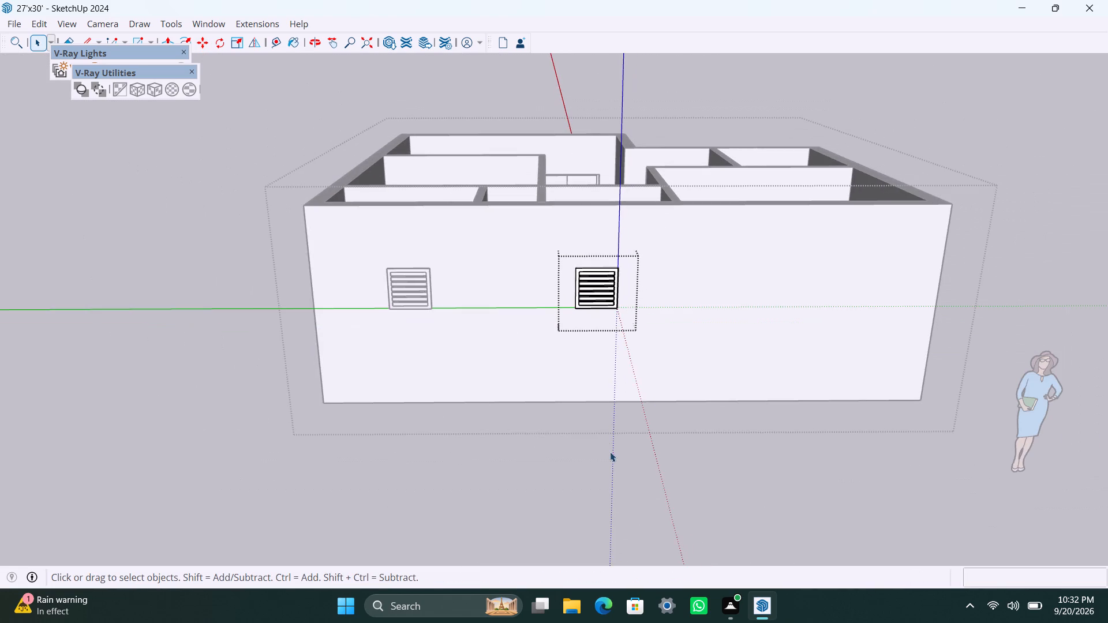
pyautogui.tripleClick(612, 463)
pyautogui.doubleClick(619, 464)
pyautogui.scroll(-4, 796, 256)
pyautogui.moveTo(959, 269); pyautogui.dragTo(173, 377, button='middle')
pyautogui.scroll(-6, 316, 329)
pyautogui.moveTo(362, 400); pyautogui.dragTo(631, 391, button='middle')
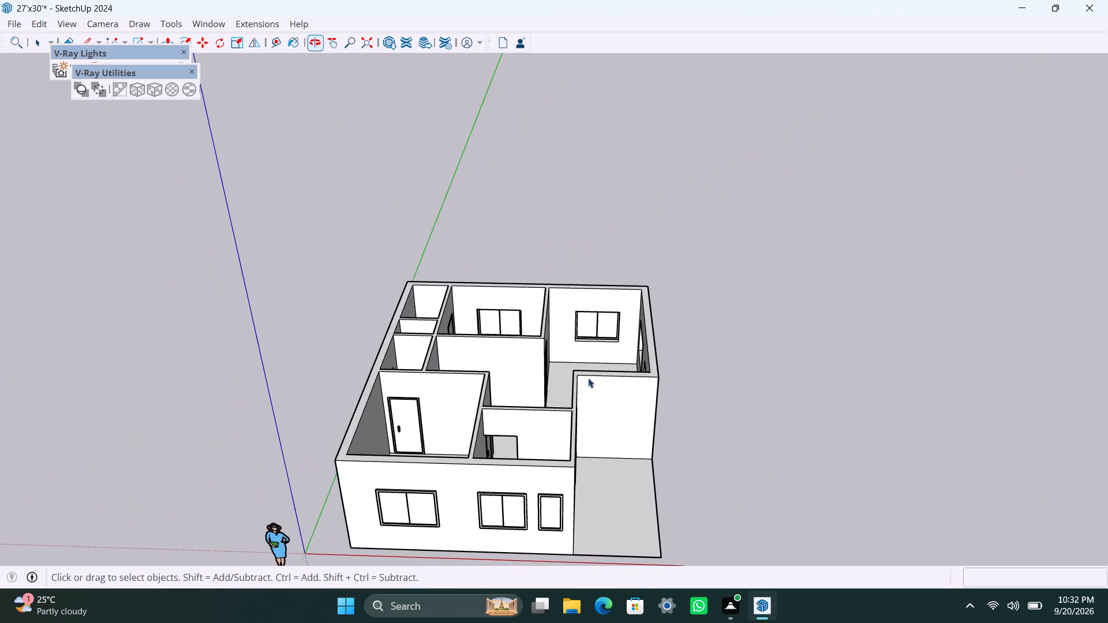
pyautogui.scroll(-3, 574, 369)
pyautogui.keyDown('shift'); pyautogui.moveTo(536, 383); pyautogui.dragTo(538, 374, button='middle'); pyautogui.keyUp('shift')
pyautogui.hotkey('ctrl', 's')
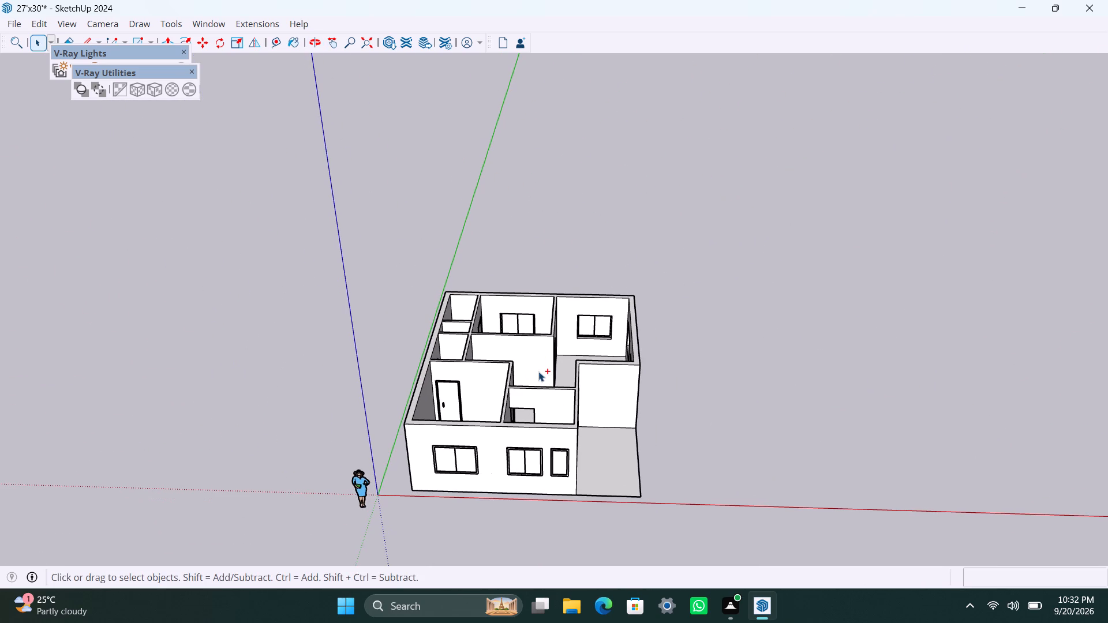
# Draw a roof rectangle on top of the walls from the rear corner to the front wall's porch-side corner and make it a group.
pyautogui.scroll(2, 529, 362)
pyautogui.keyDown('shift'); pyautogui.moveTo(529, 362); pyautogui.dragTo(598, 347, button='middle'); pyautogui.keyUp('shift')
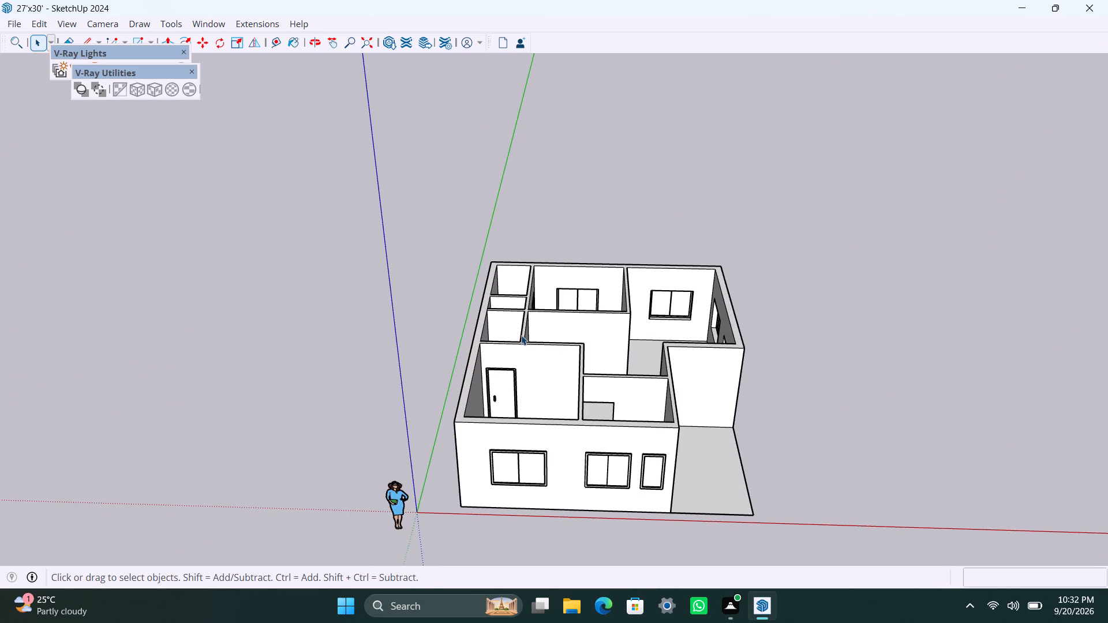
pyautogui.press('r')
pyautogui.moveTo(492, 261); pyautogui.dragTo(497, 272)
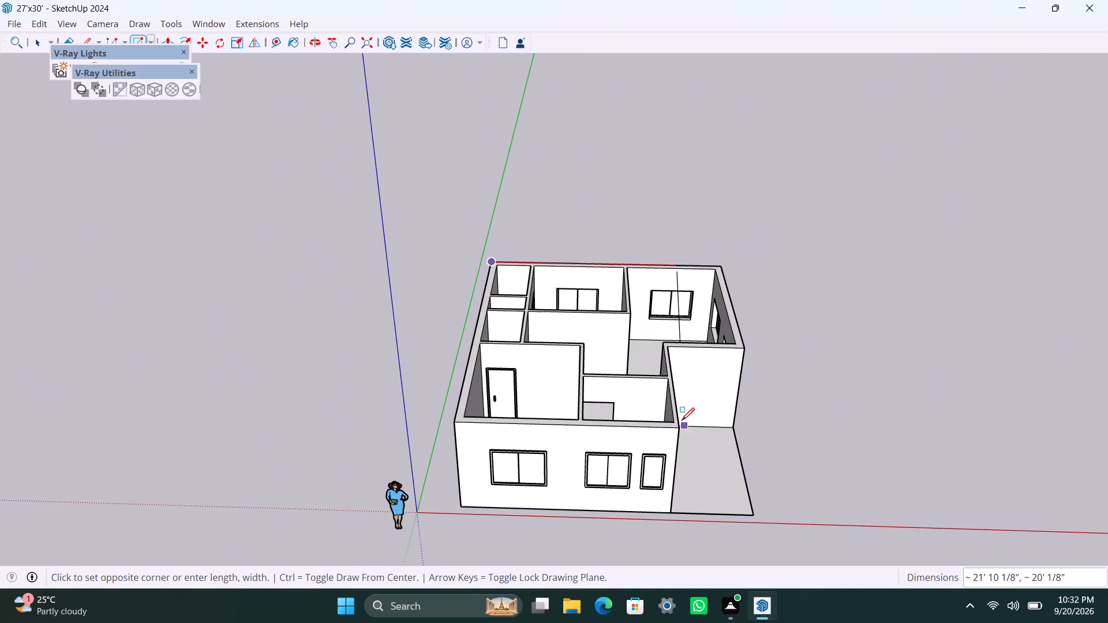
pyautogui.click(679, 425)
pyautogui.press('space')
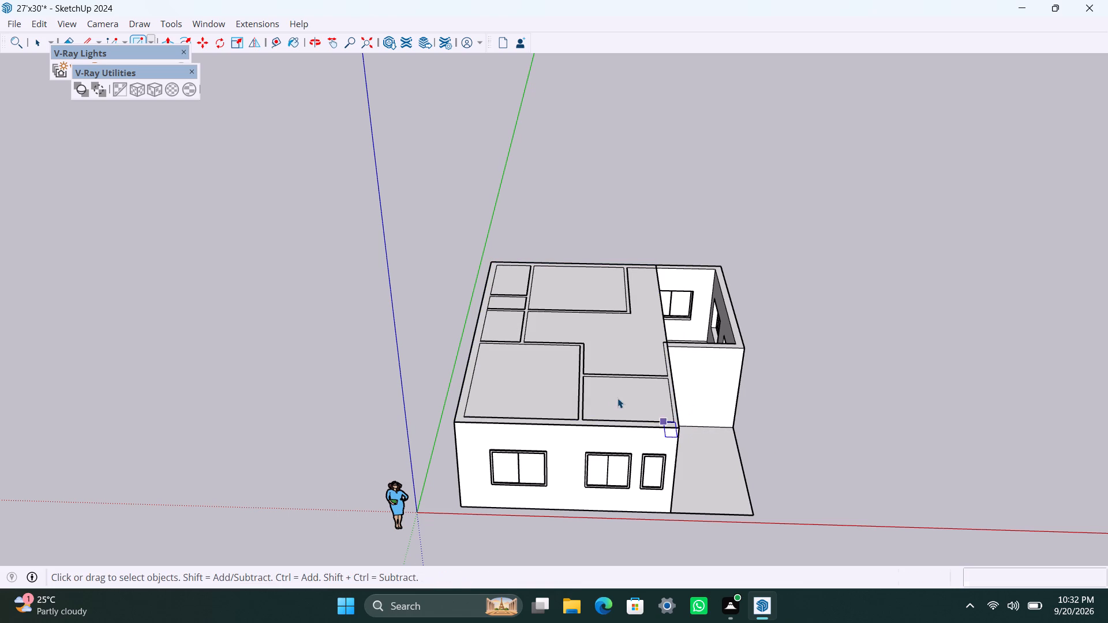
pyautogui.doubleClick(613, 394)
pyautogui.rightClick(613, 393)
pyautogui.click(694, 198)
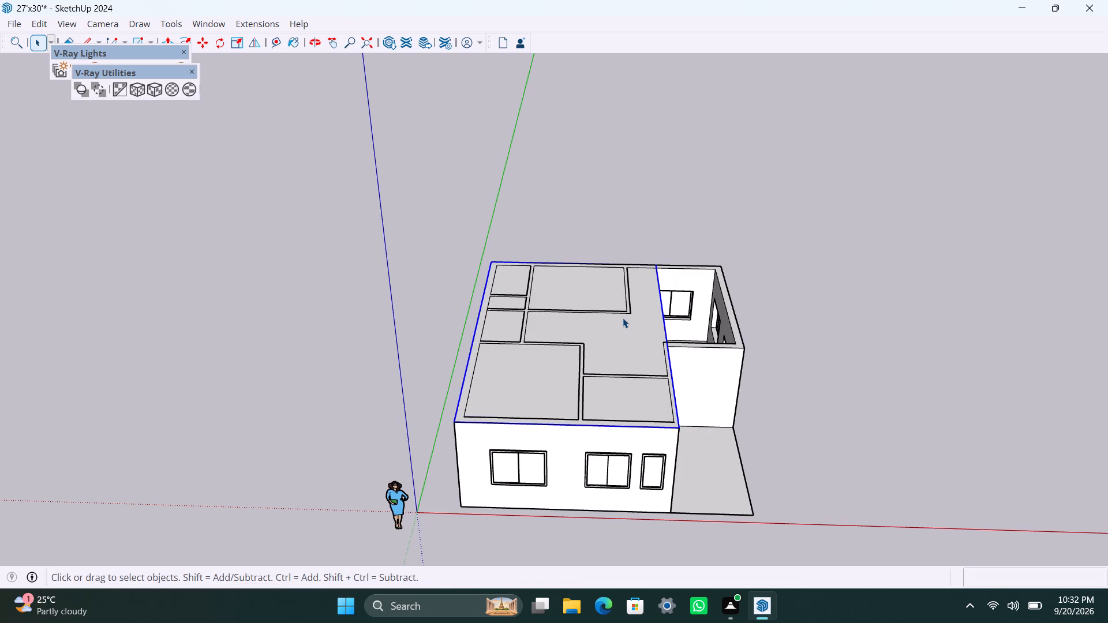
# Open the roof group, extrude its face 6" upward as a slab, and close the group.
pyautogui.tripleClick(623, 319)
pyautogui.press('p')
pyautogui.click(623, 319)
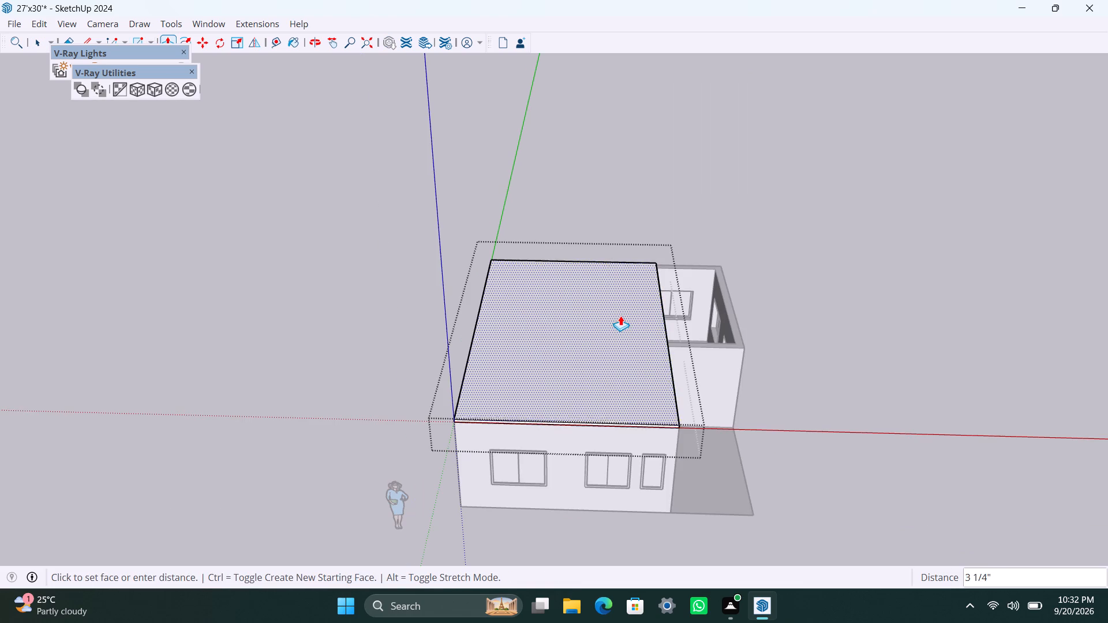
pyautogui.write('6"')
pyautogui.press('Return')
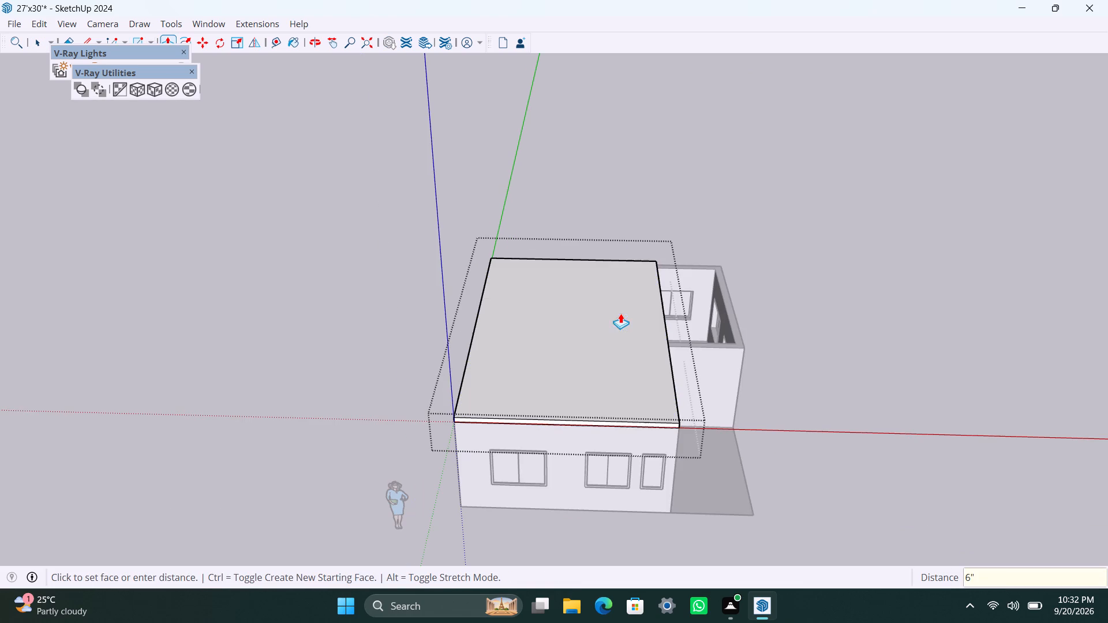
pyautogui.press('space')
pyautogui.click(850, 324)
# Open the roof slab group and copy its vertical end edge about 17' 5" along the side face, near the projecting room's wall.
pyautogui.scroll(-4, 837, 328)
pyautogui.moveTo(806, 356); pyautogui.dragTo(228, 348, button='middle')
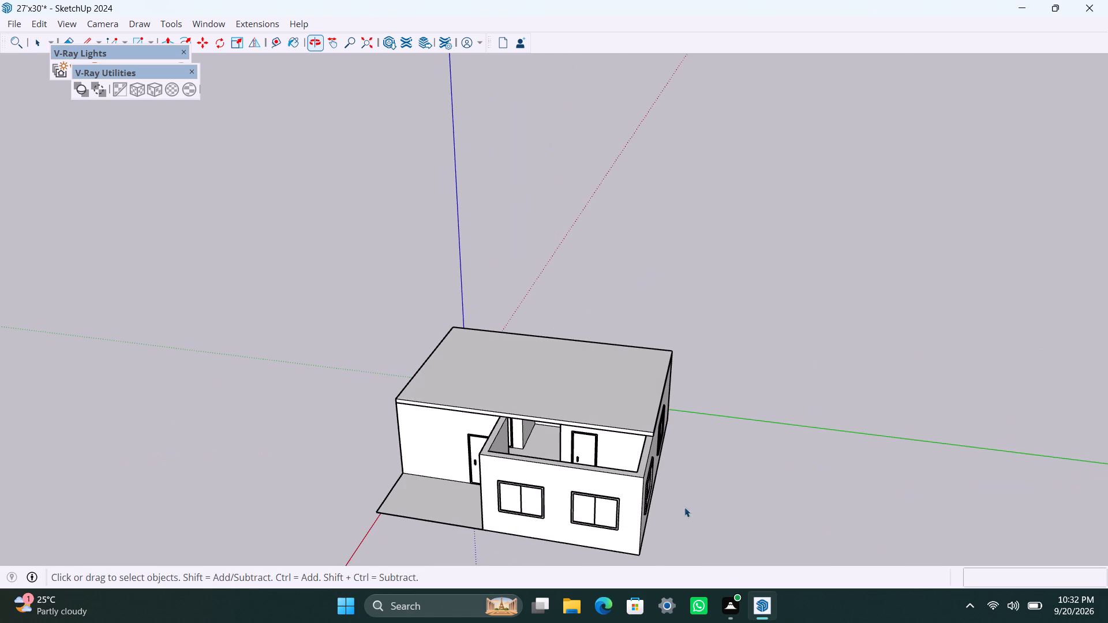
pyautogui.scroll(-2, 677, 590)
pyautogui.keyDown('shift'); pyautogui.moveTo(526, 481); pyautogui.dragTo(571, 400, button='middle'); pyautogui.keyUp('shift')
pyautogui.scroll(4, 699, 423)
pyautogui.moveTo(649, 389); pyautogui.dragTo(675, 326, button='middle')
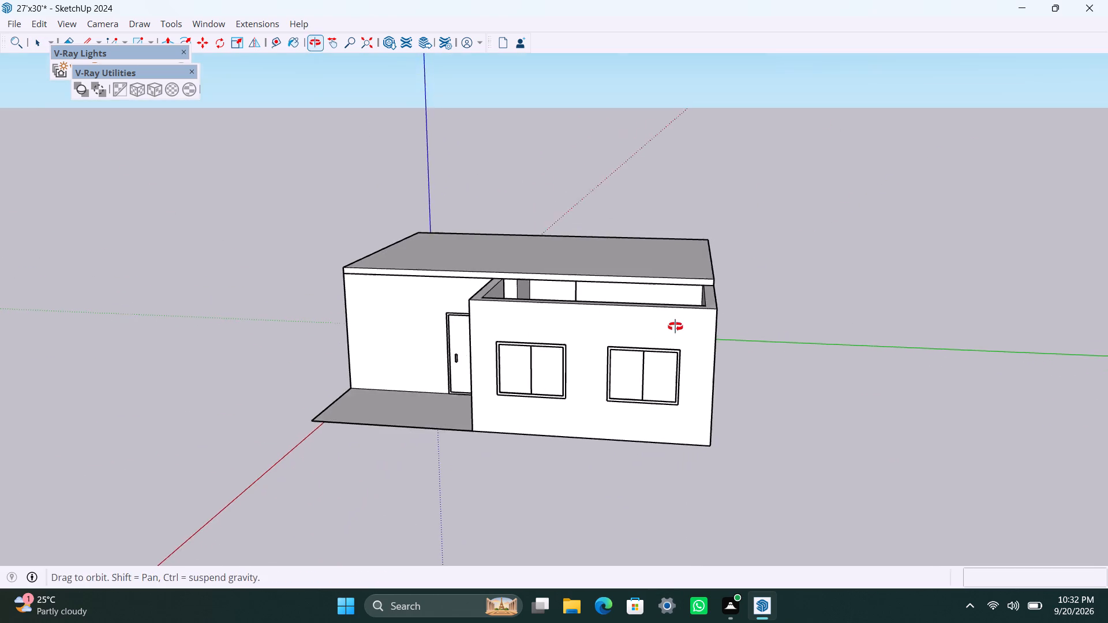
pyautogui.moveTo(675, 326); pyautogui.dragTo(676, 326, button='middle')
pyautogui.scroll(9, 523, 322)
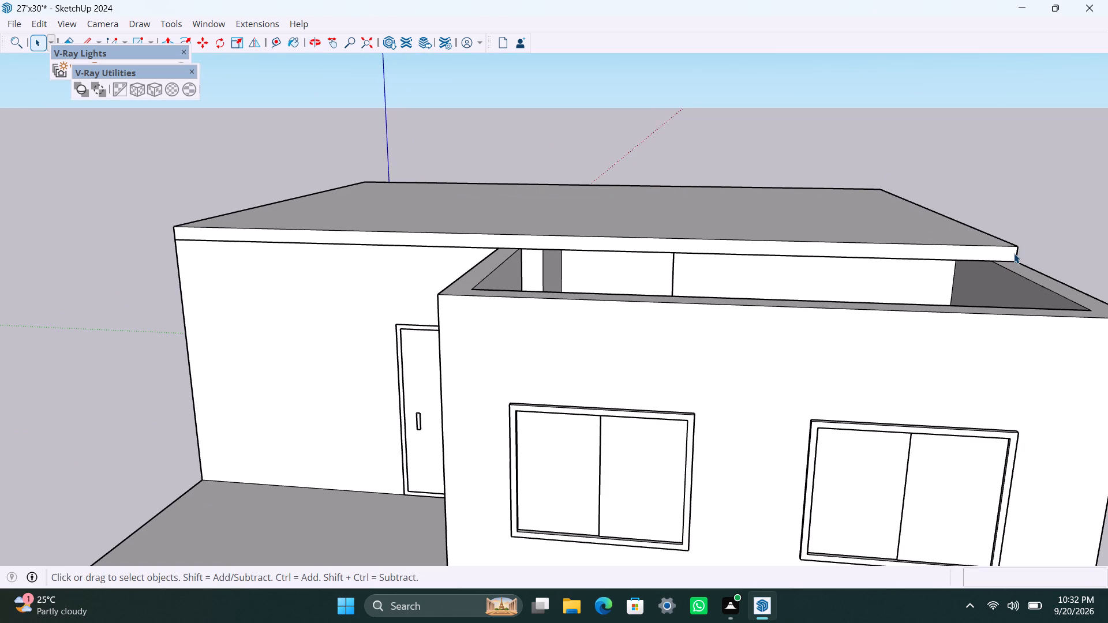
pyautogui.click(1014, 253)
pyautogui.doubleClick(1015, 252)
pyautogui.scroll(2, 1016, 252)
pyautogui.click(1016, 252)
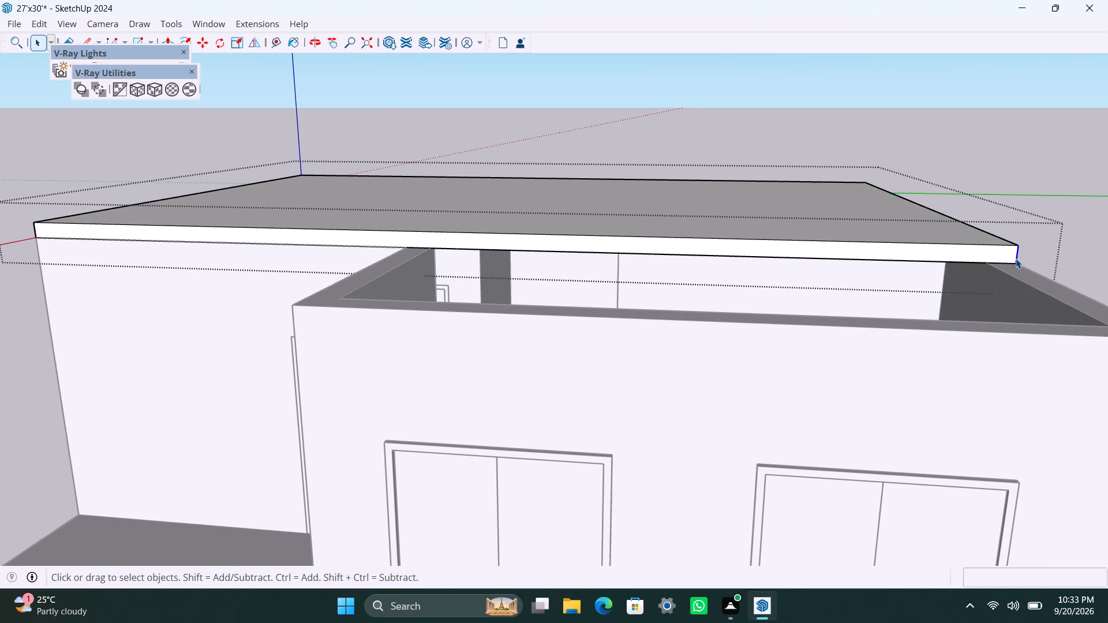
pyautogui.press('m')
pyautogui.click(1016, 265)
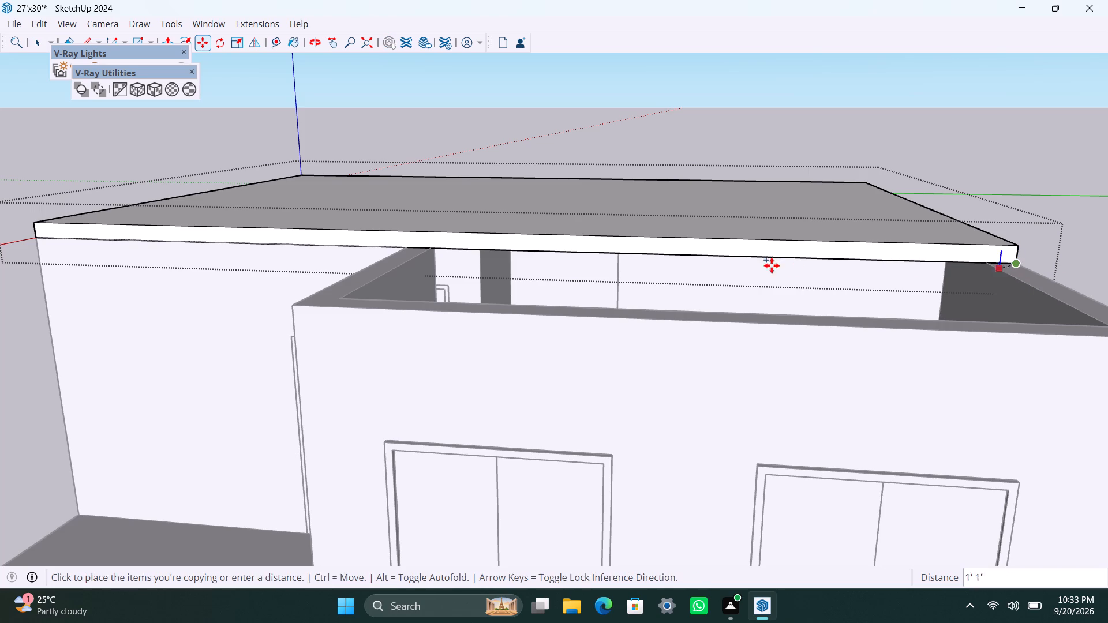
pyautogui.click(404, 241)
pyautogui.press('space')
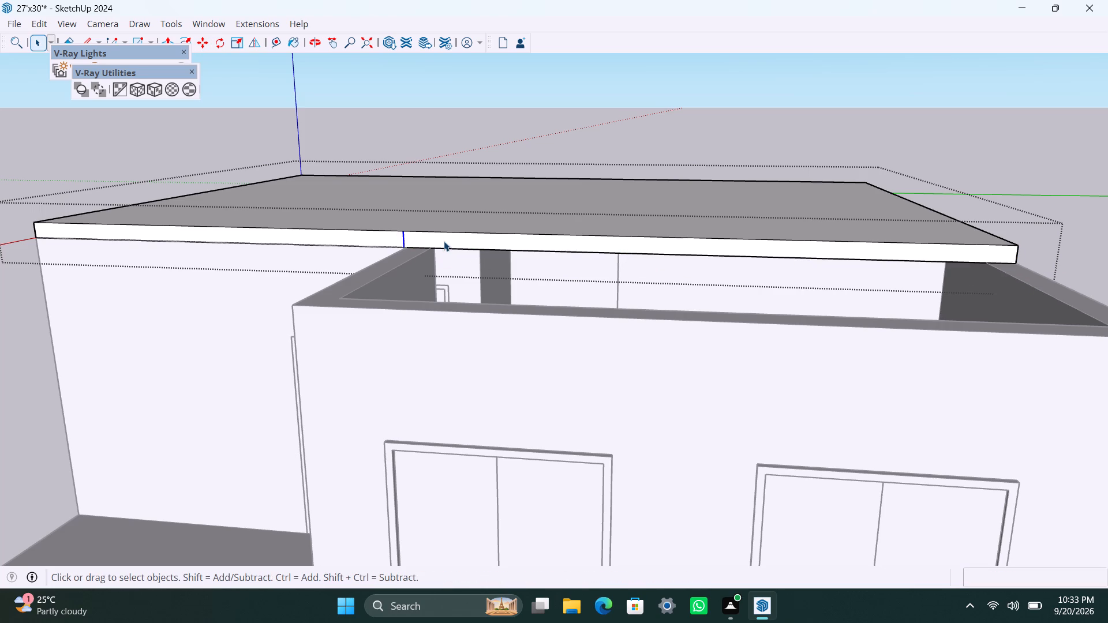
# Move the copied edge on the slab's side face into line with the projecting room's outer wall face.
pyautogui.moveTo(417, 258); pyautogui.dragTo(502, 275, button='middle')
pyautogui.scroll(3, 531, 264)
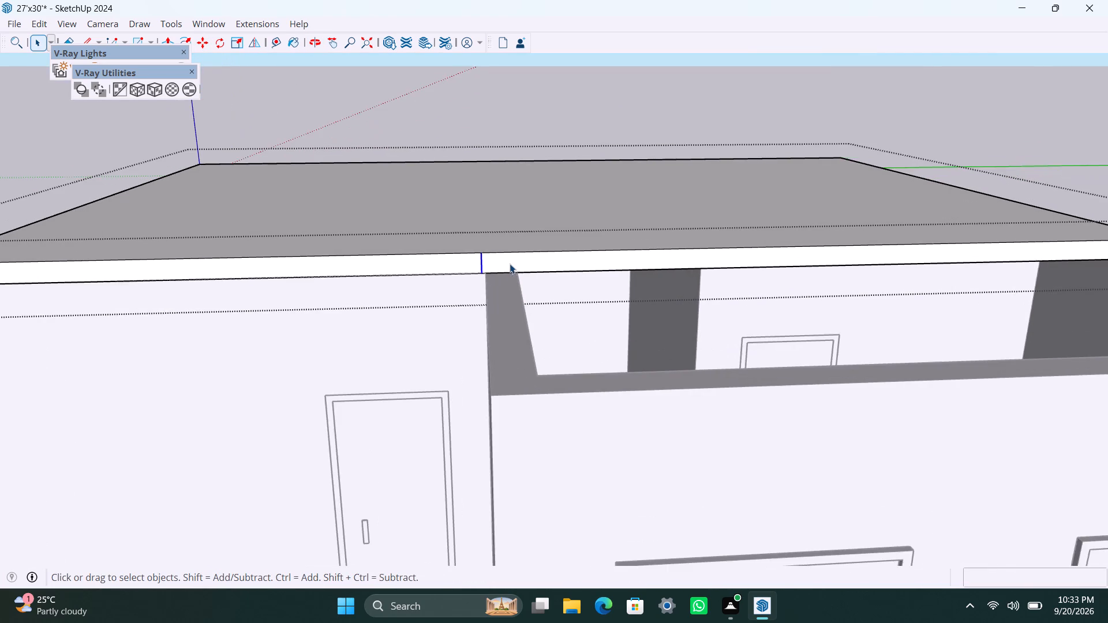
pyautogui.scroll(1, 510, 264)
pyautogui.press('m')
pyautogui.click(478, 272)
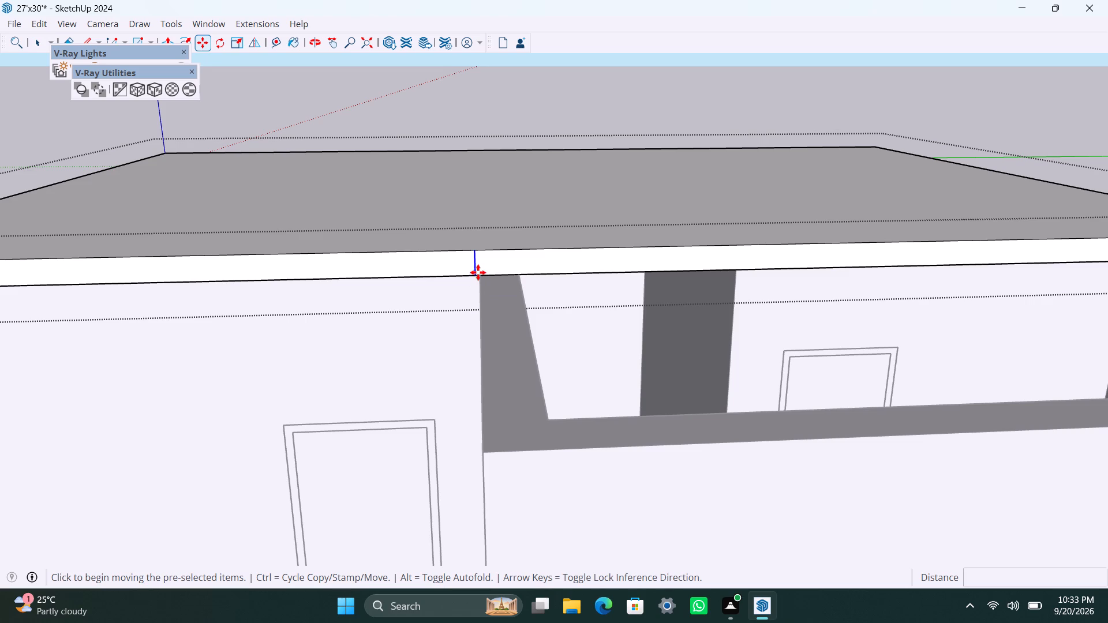
pyautogui.click(480, 272)
pyautogui.press('space')
# Extrude the slab's side face 7' 7" over the projecting room, save the model, and close the slab group.
pyautogui.click(514, 264)
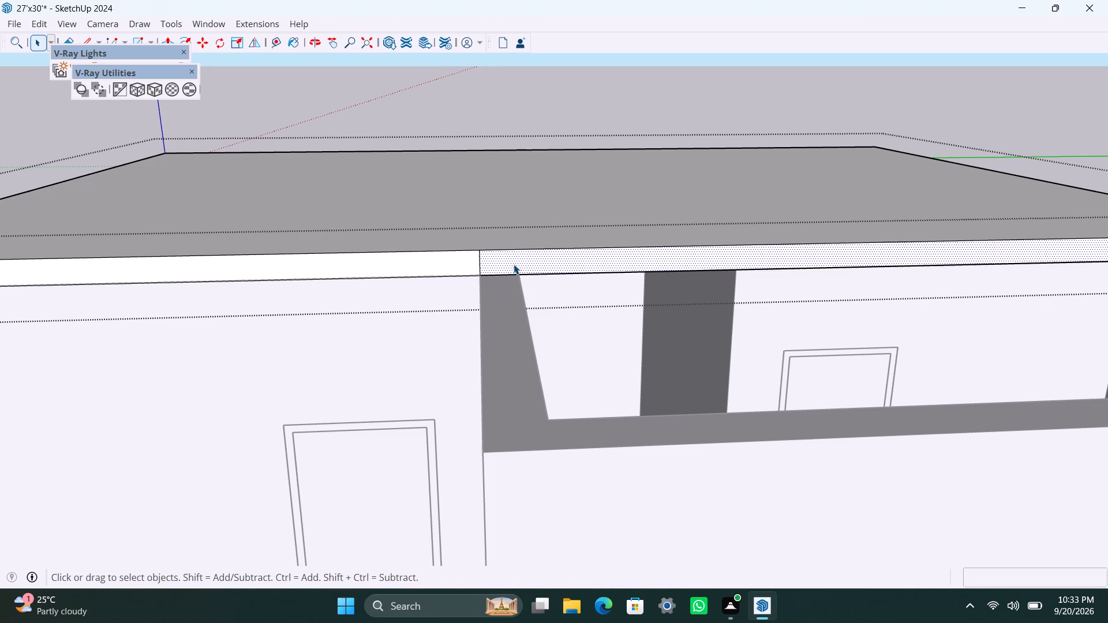
pyautogui.press('p')
pyautogui.moveTo(514, 264); pyautogui.dragTo(531, 461)
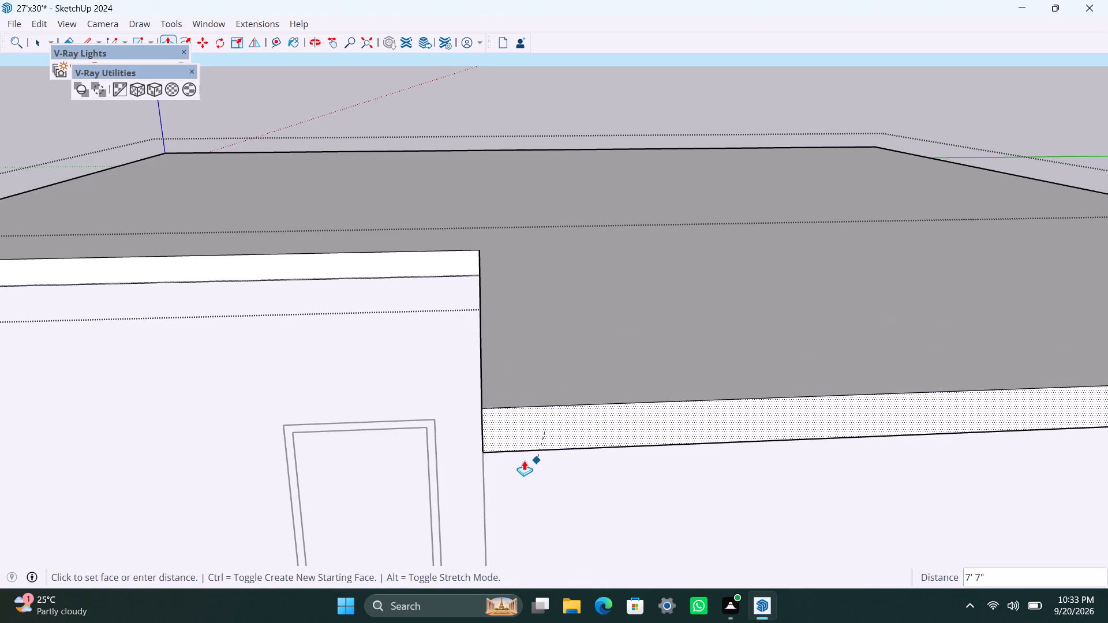
pyautogui.press('space')
pyautogui.hotkey('ctrl', 's')
pyautogui.press('space')
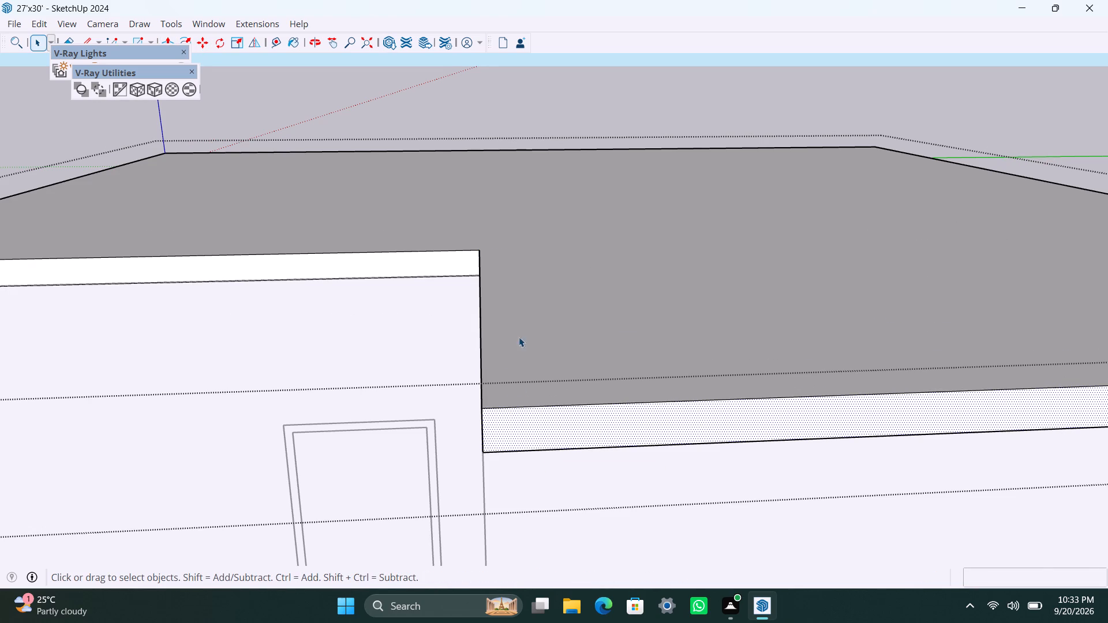
pyautogui.scroll(-5, 477, 317)
pyautogui.scroll(-5, 439, 231)
pyautogui.moveTo(489, 545); pyautogui.dragTo(729, 477, button='middle')
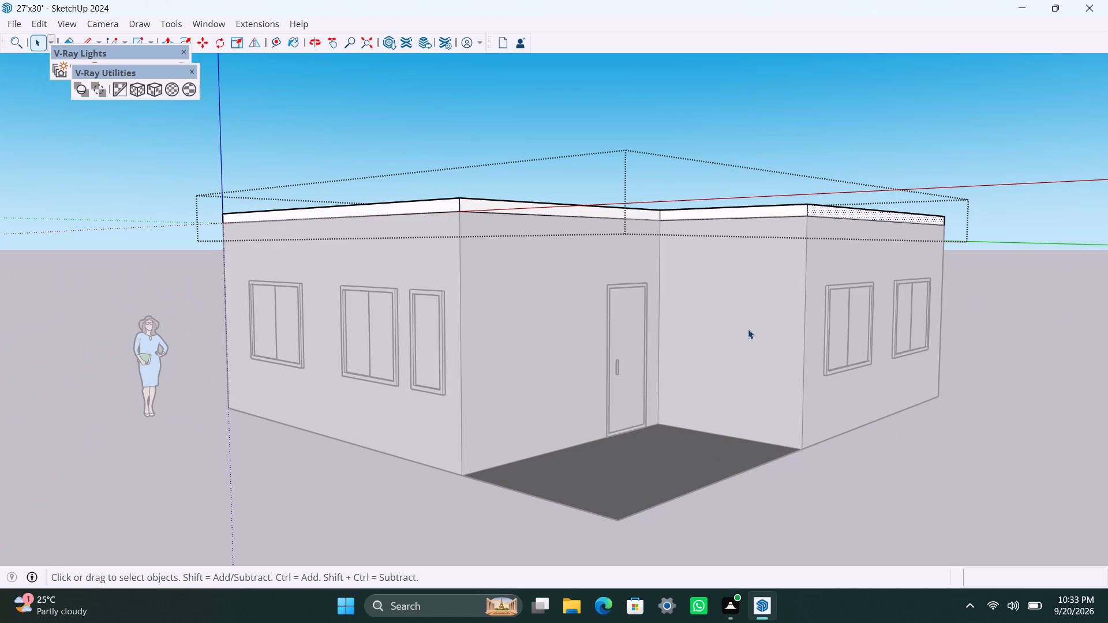
pyautogui.scroll(-8, 747, 329)
pyautogui.moveTo(783, 381); pyautogui.dragTo(506, 549, button='middle')
pyautogui.click(738, 173)
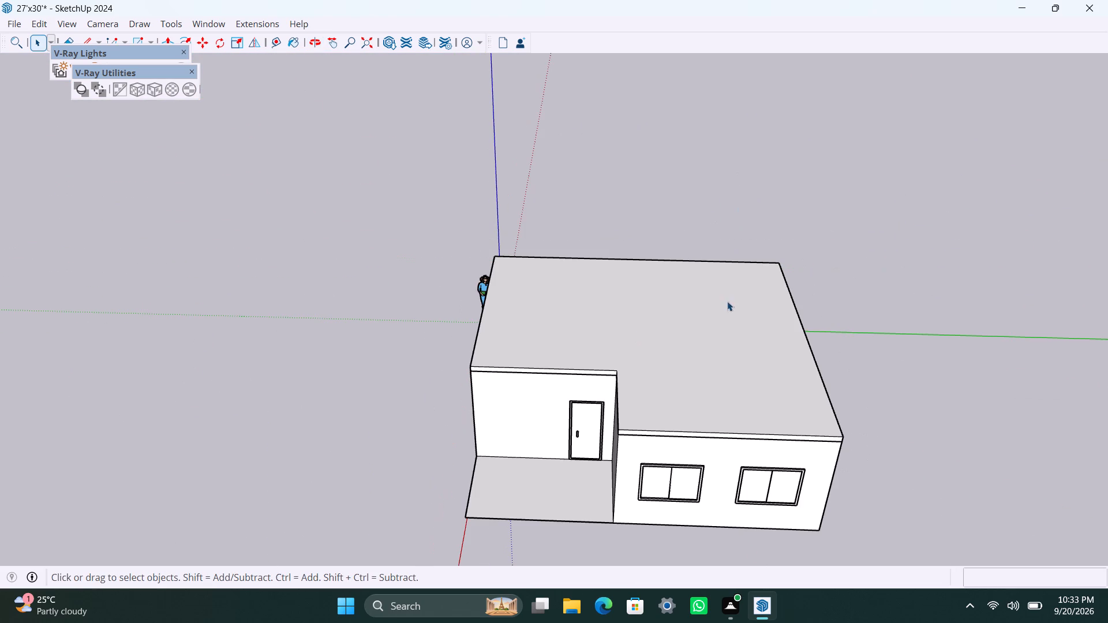
# Draw a rectangle across the underside of the house's full footprint, including the porch, and make it a group.
pyautogui.click(724, 174)
pyautogui.scroll(4, 609, 463)
pyautogui.moveTo(570, 471); pyautogui.dragTo(620, 196, button='middle')
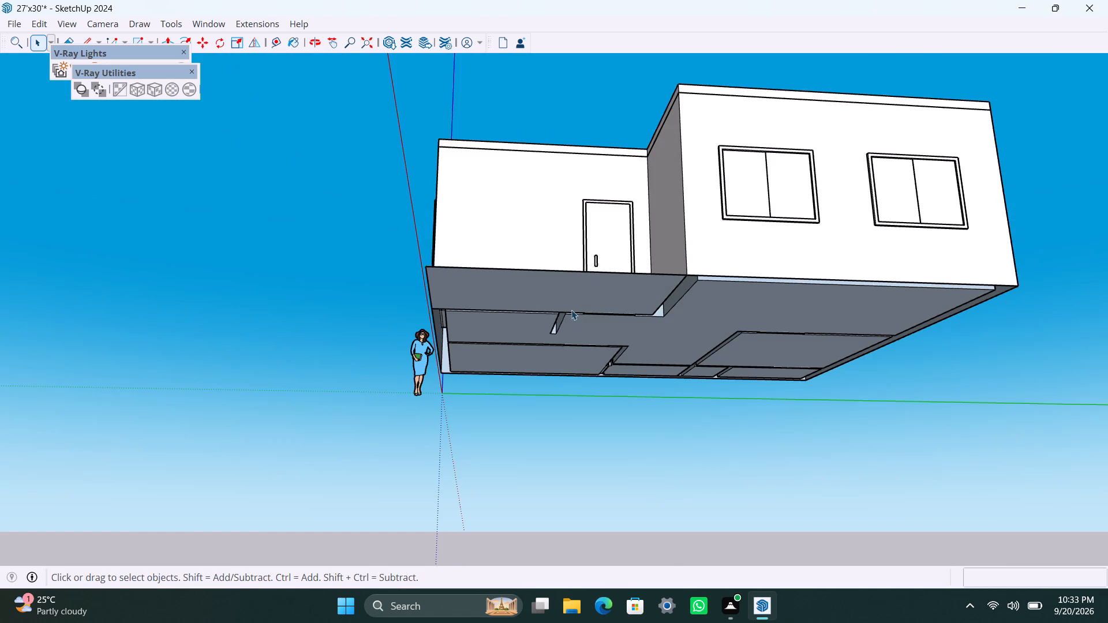
pyautogui.scroll(-3, 536, 299)
pyautogui.moveTo(531, 294); pyautogui.dragTo(493, 174, button='middle')
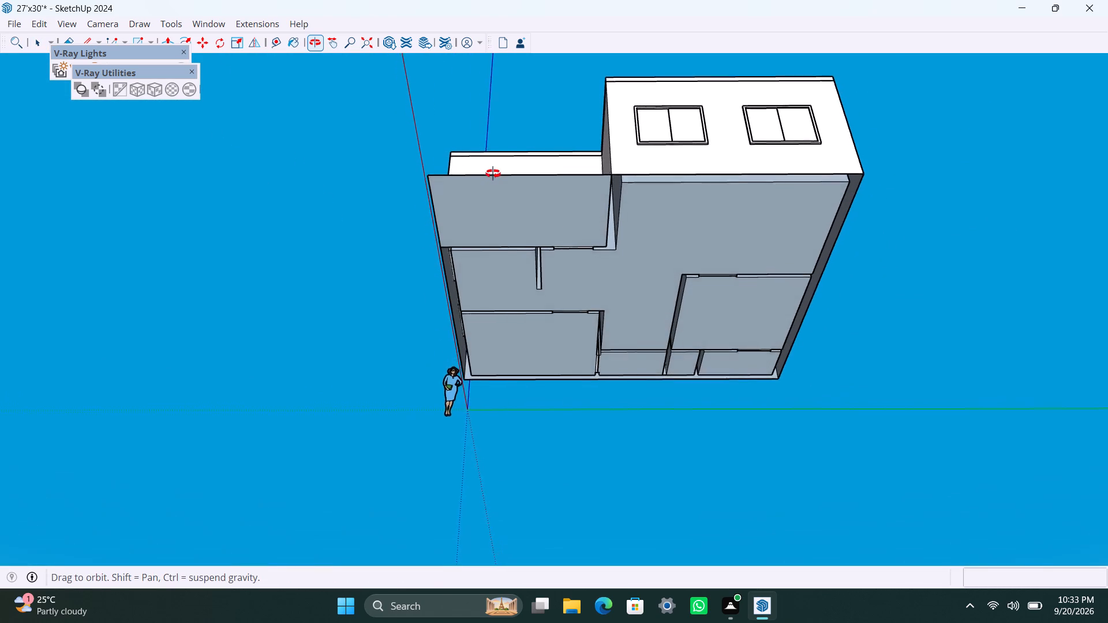
pyautogui.moveTo(493, 174); pyautogui.dragTo(491, 174, button='middle')
pyautogui.press('r')
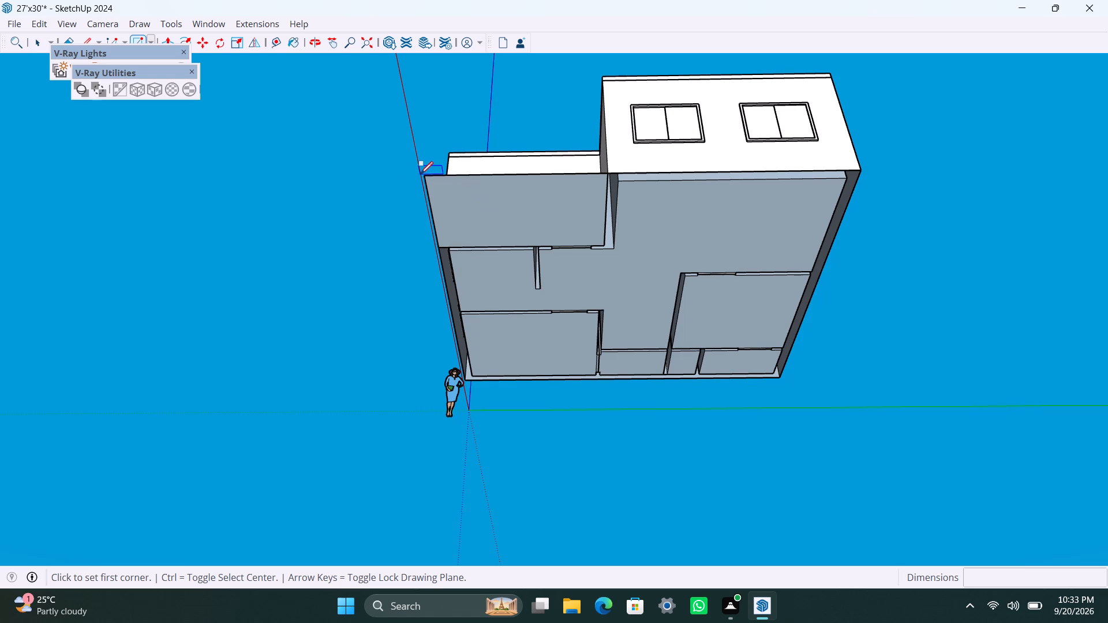
pyautogui.click(429, 178)
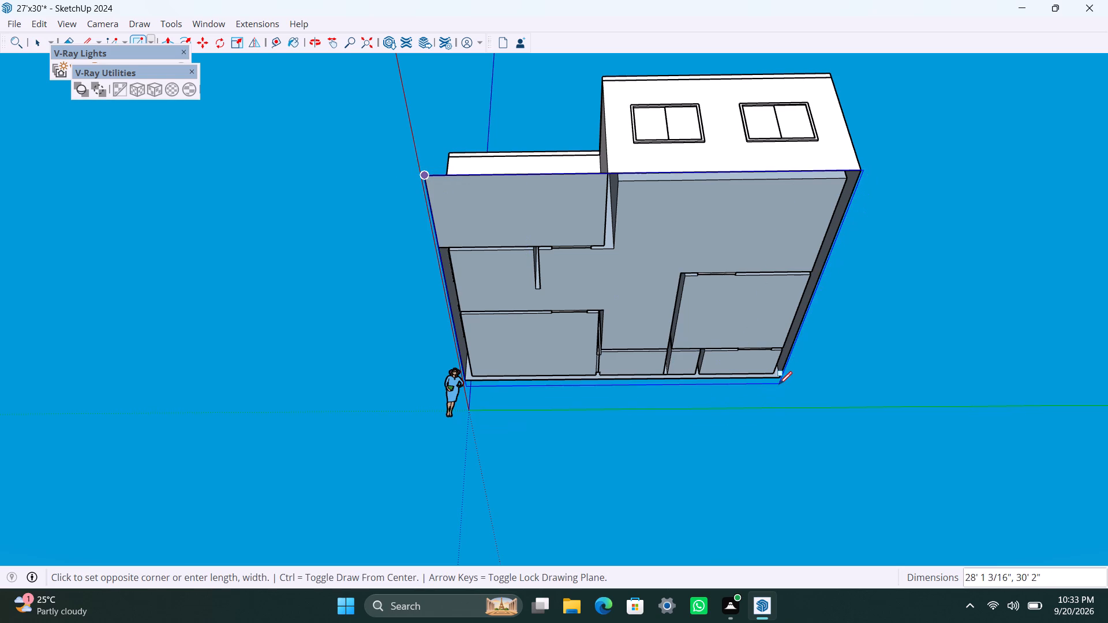
pyautogui.click(779, 378)
pyautogui.press('space')
pyautogui.doubleClick(649, 257)
pyautogui.rightClick(649, 256)
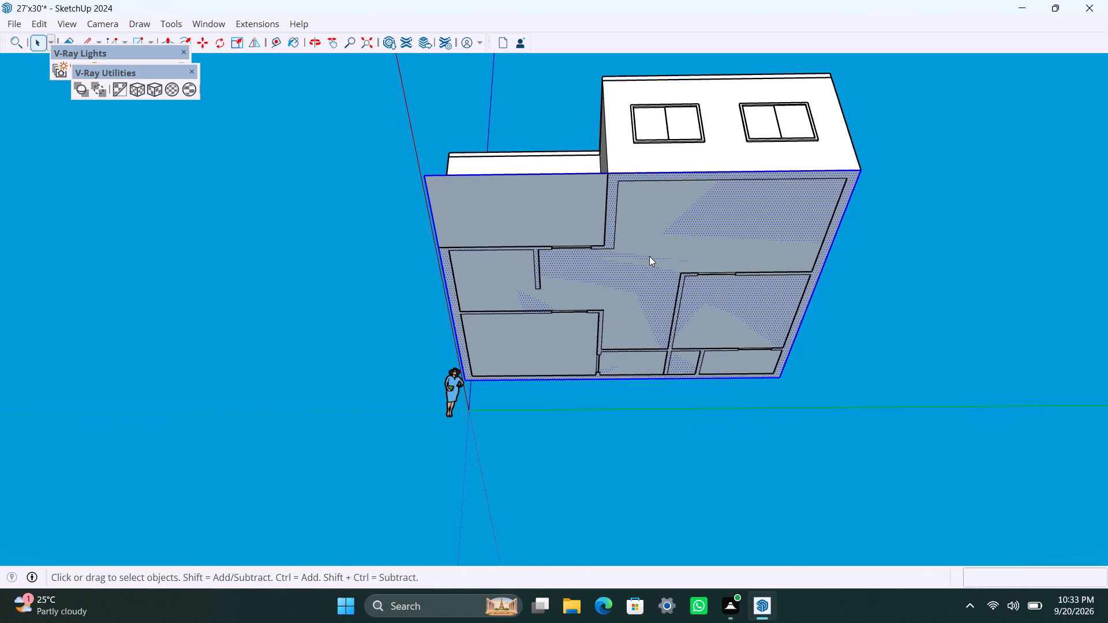
pyautogui.click(688, 393)
# Open the base group, extrude its face 6" downward as a floor slab, close the group, and save the model.
pyautogui.click(680, 242)
pyautogui.doubleClick(680, 238)
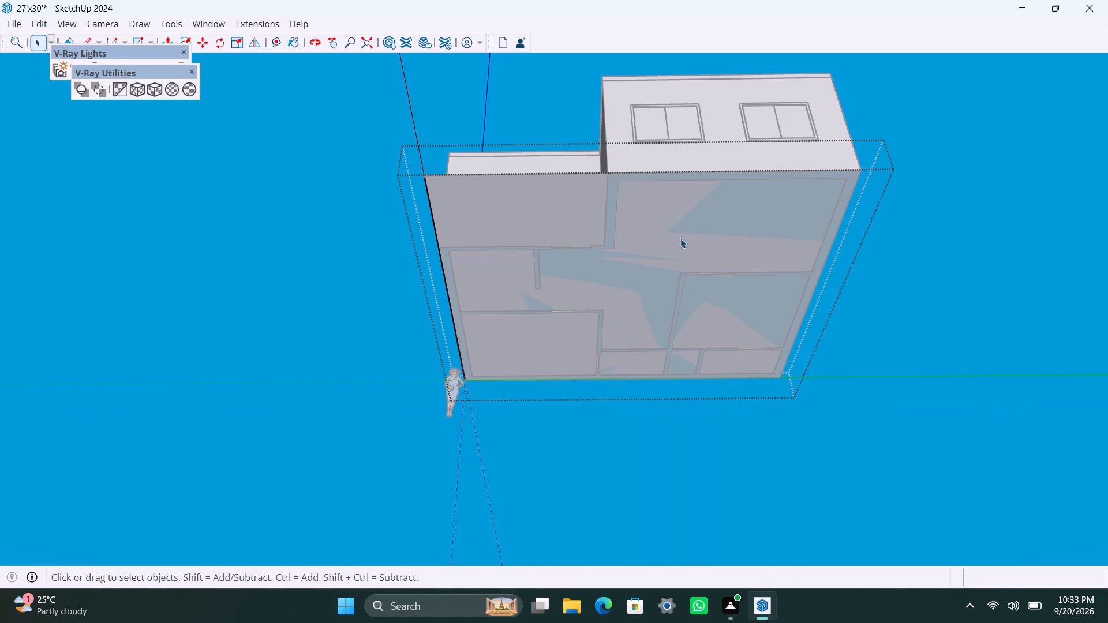
pyautogui.press('p')
pyautogui.click(680, 238)
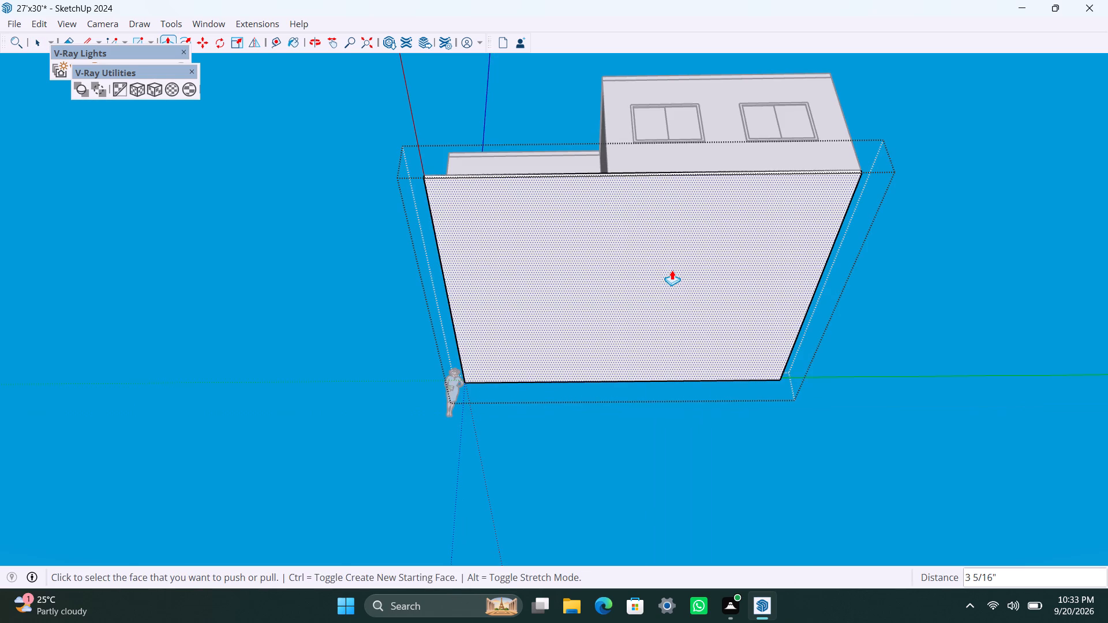
pyautogui.write('6"')
pyautogui.press('Return')
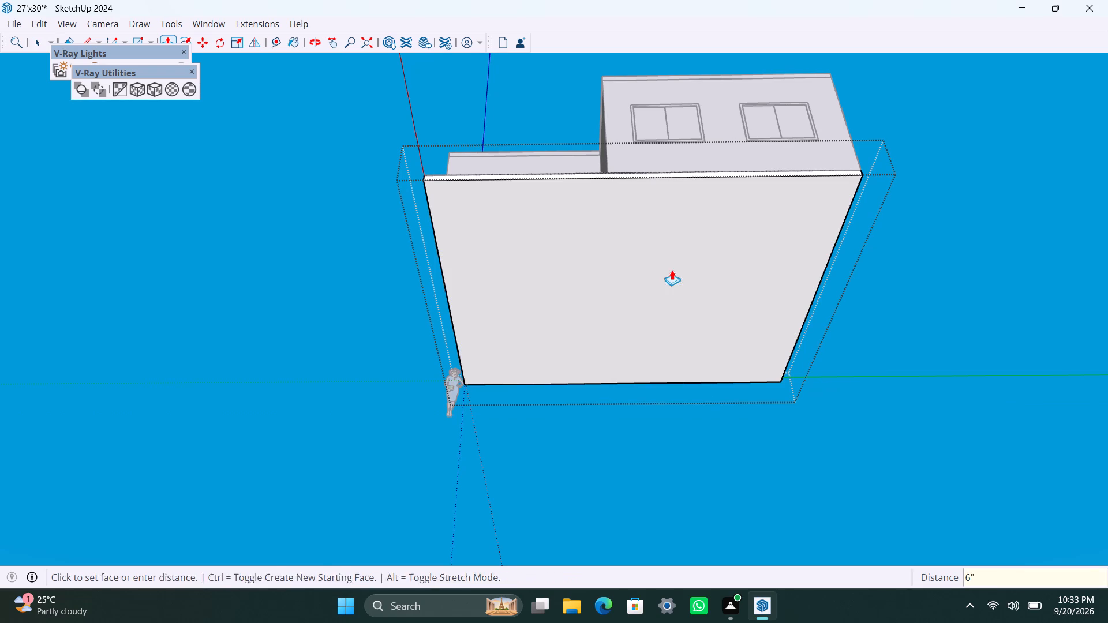
pyautogui.press('space')
pyautogui.click(889, 308)
pyautogui.scroll(-4, 802, 239)
pyautogui.moveTo(700, 188); pyautogui.dragTo(687, 294, button='middle')
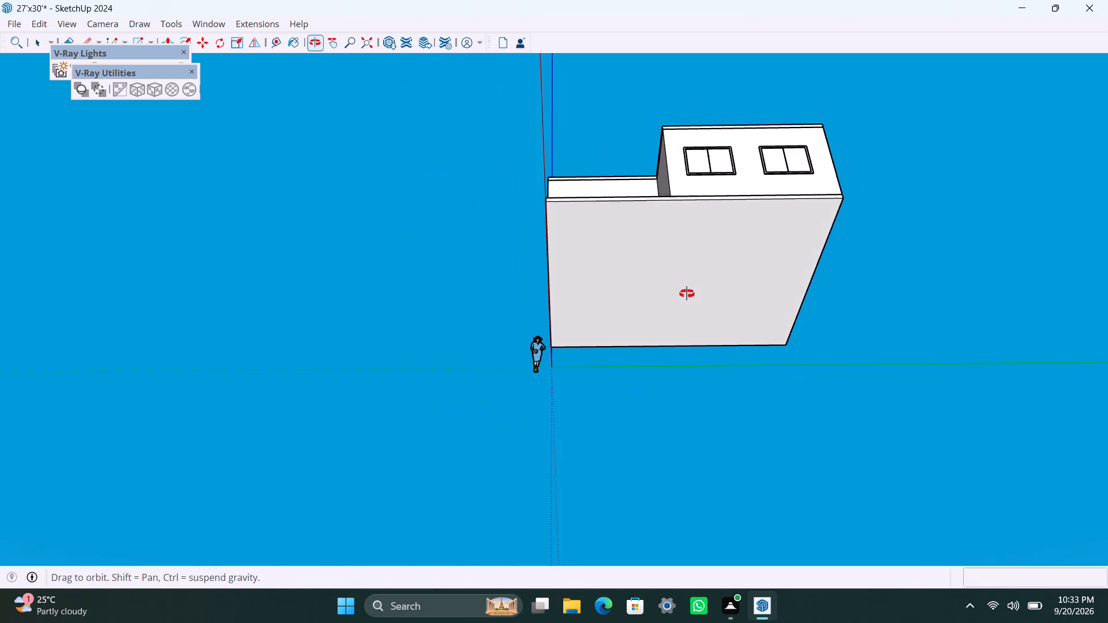
pyautogui.moveTo(687, 294); pyautogui.dragTo(610, 622, button='middle')
pyautogui.scroll(7, 647, 455)
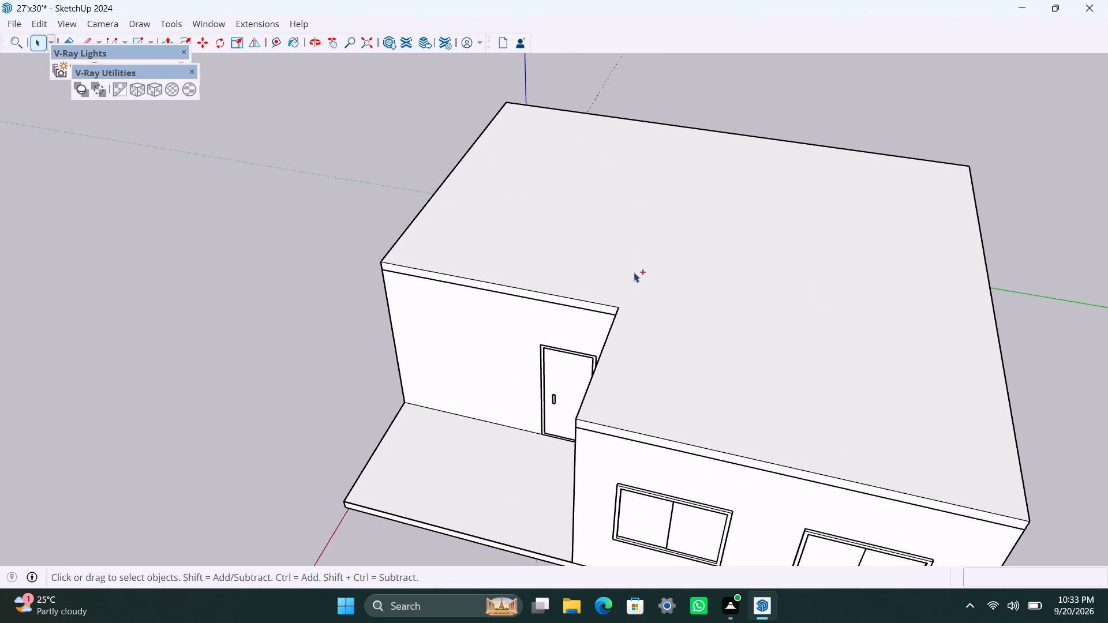
pyautogui.hotkey('ctrl', 's')
# Inside the roof slab group, offset the top face 4.5" inward and group the resulting border strip.
pyautogui.scroll(-3, 625, 297)
pyautogui.moveTo(596, 296); pyautogui.dragTo(656, 291, button='middle')
pyautogui.scroll(1, 656, 299)
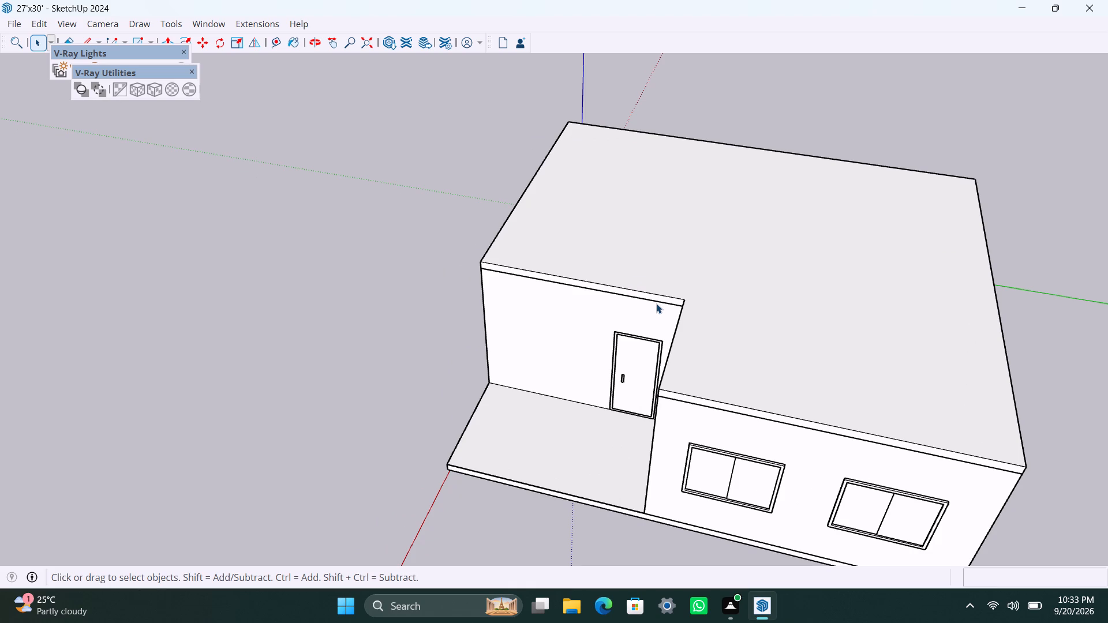
pyautogui.doubleClick(732, 255)
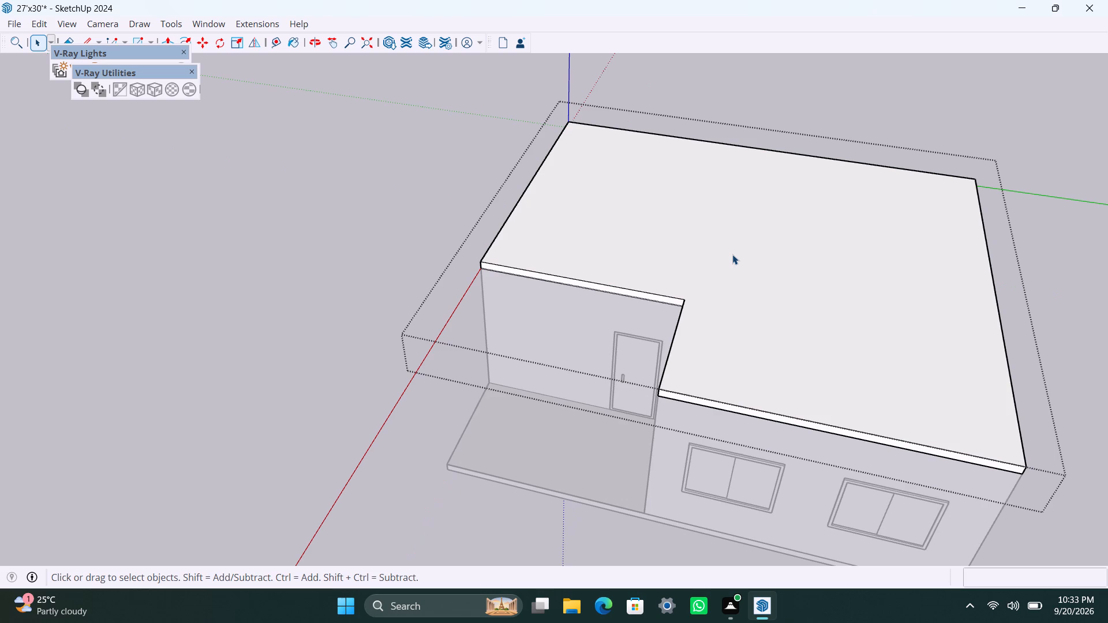
pyautogui.click(739, 254)
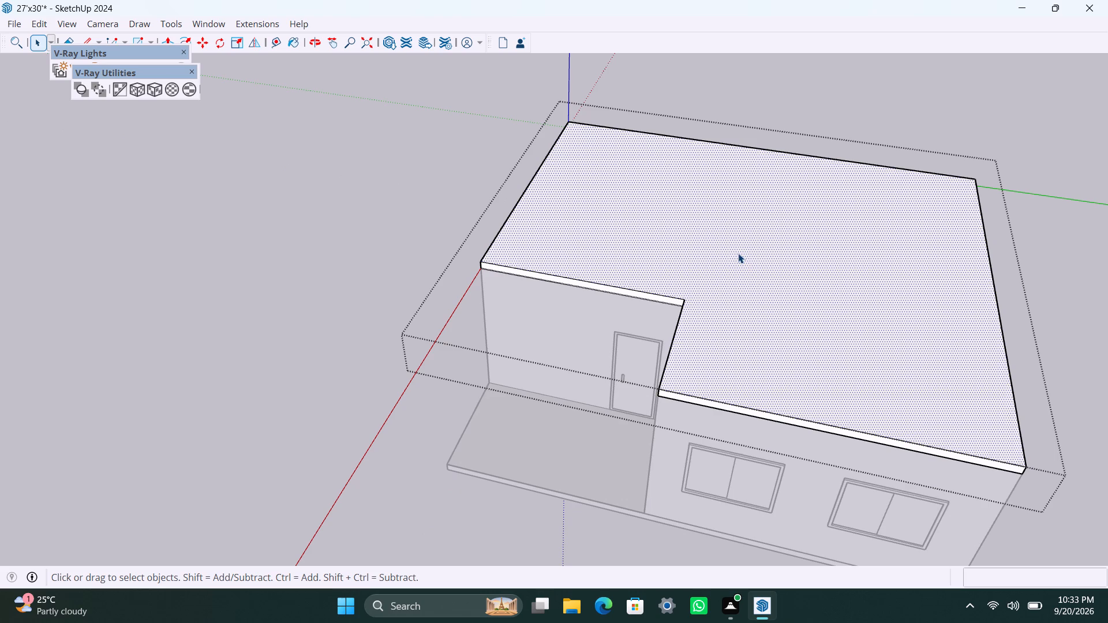
pyautogui.press('f')
pyautogui.click(677, 230)
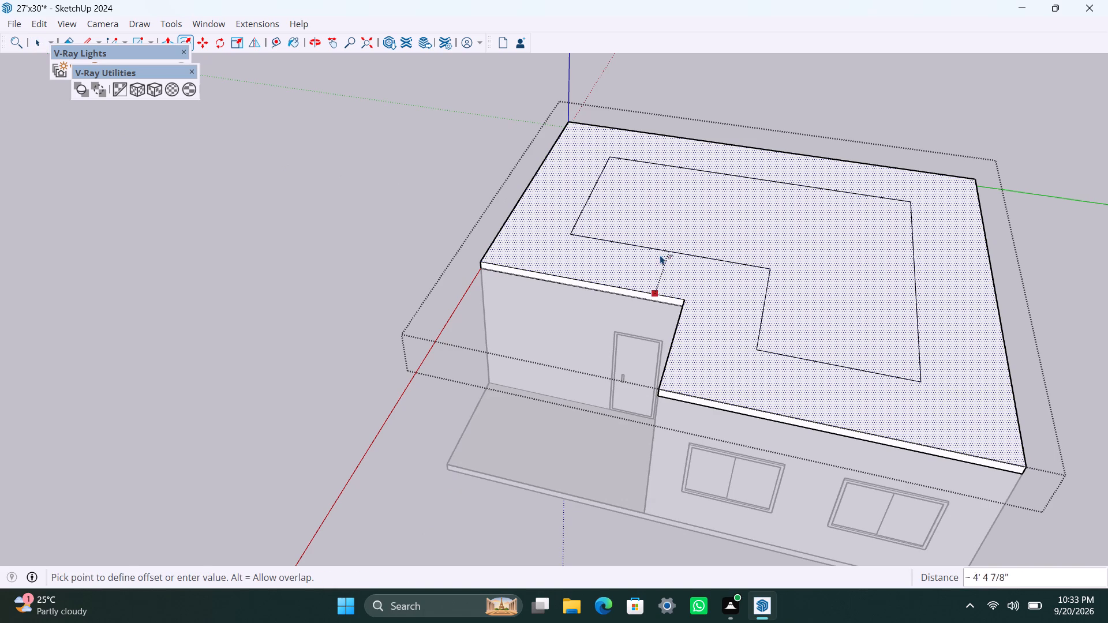
pyautogui.write('4.5"')
pyautogui.press('Return')
pyautogui.press('space')
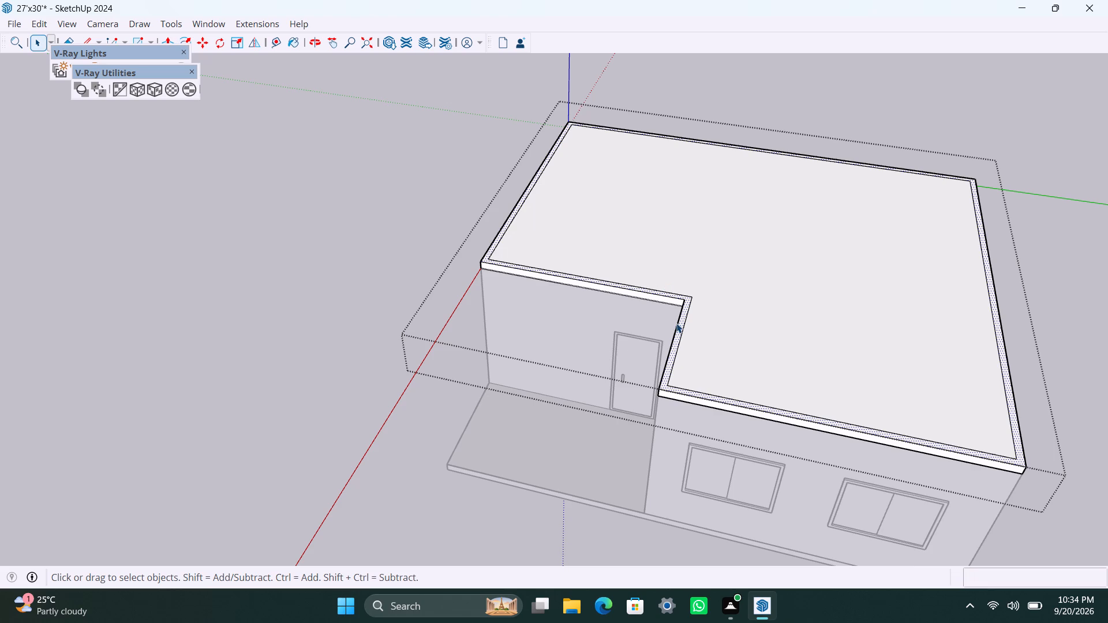
pyautogui.scroll(4, 676, 323)
pyautogui.doubleClick(692, 295)
pyautogui.rightClick(692, 295)
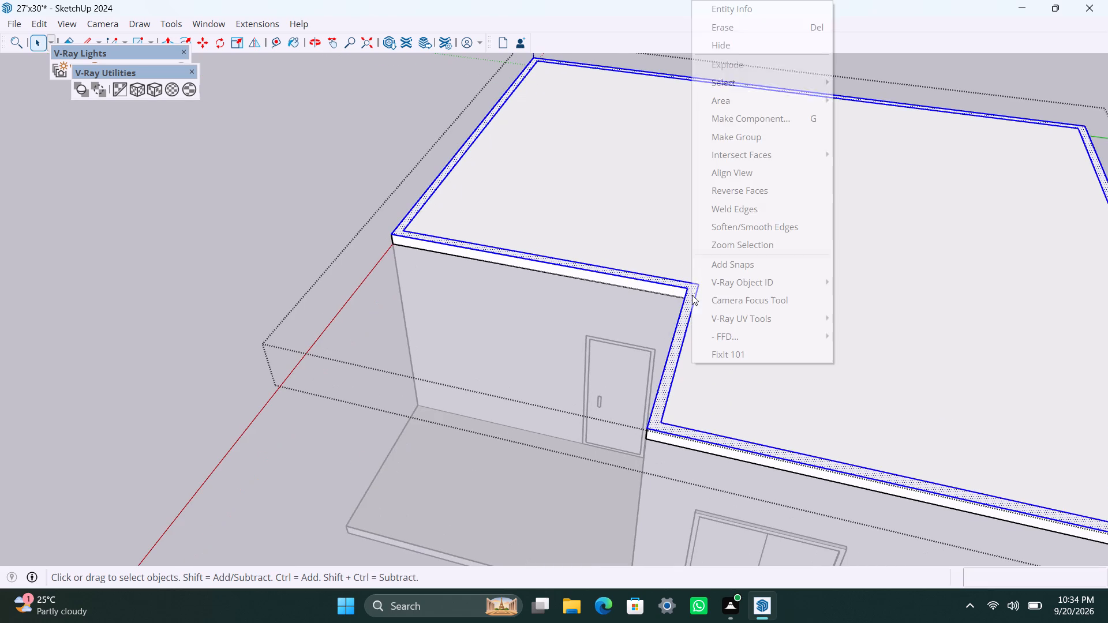
pyautogui.click(744, 137)
# Open the border strip group, extrude it 3' upward as a parapet wall, and close the open groups.
pyautogui.scroll(2, 680, 347)
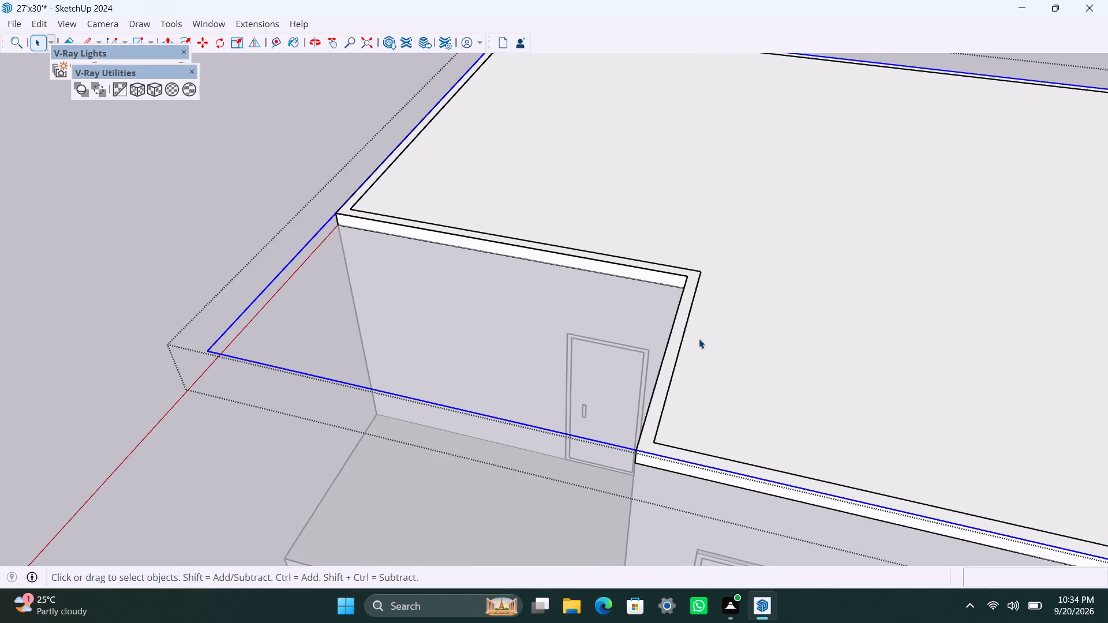
pyautogui.scroll(2, 699, 336)
pyautogui.tripleClick(682, 303)
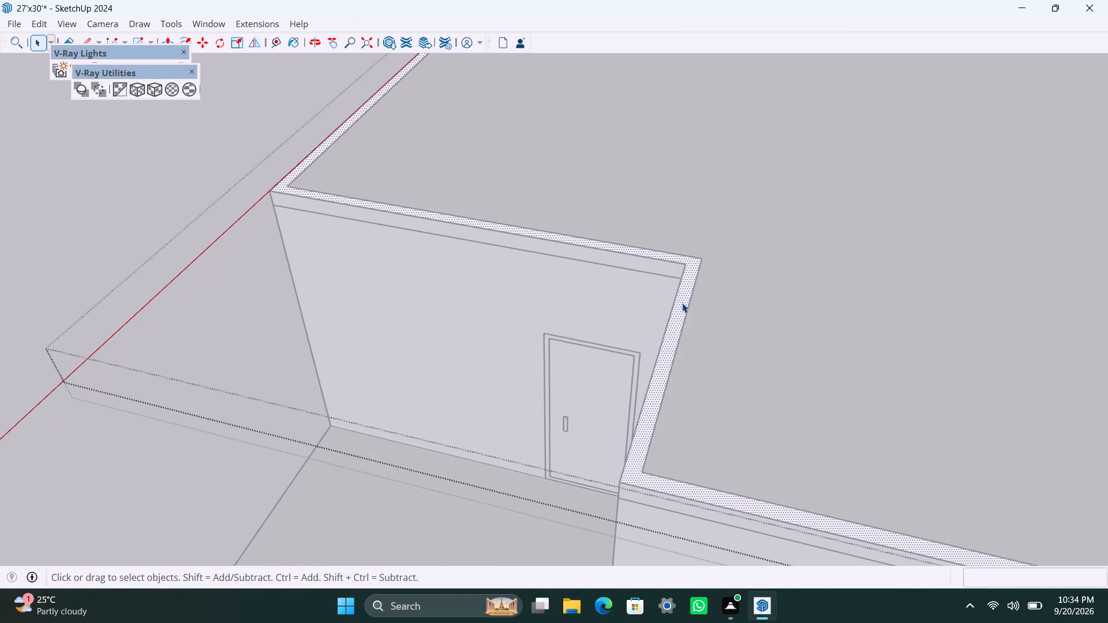
pyautogui.press('p')
pyautogui.click(682, 301)
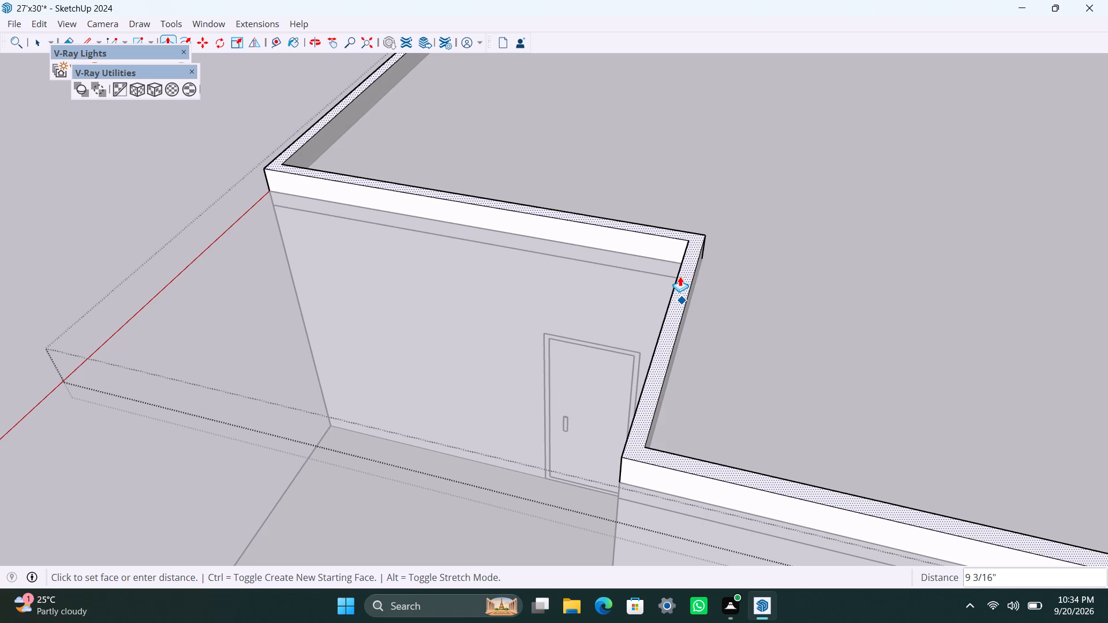
pyautogui.write("3'")
pyautogui.press('Return')
pyautogui.press('space')
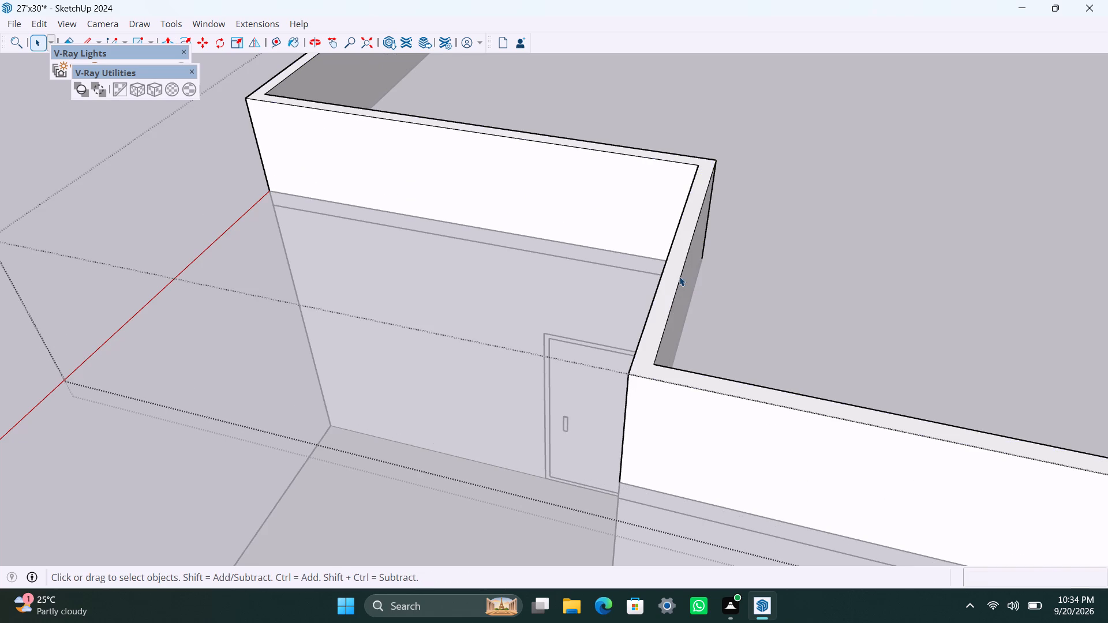
pyautogui.scroll(-14, 682, 320)
pyautogui.tripleClick(407, 170)
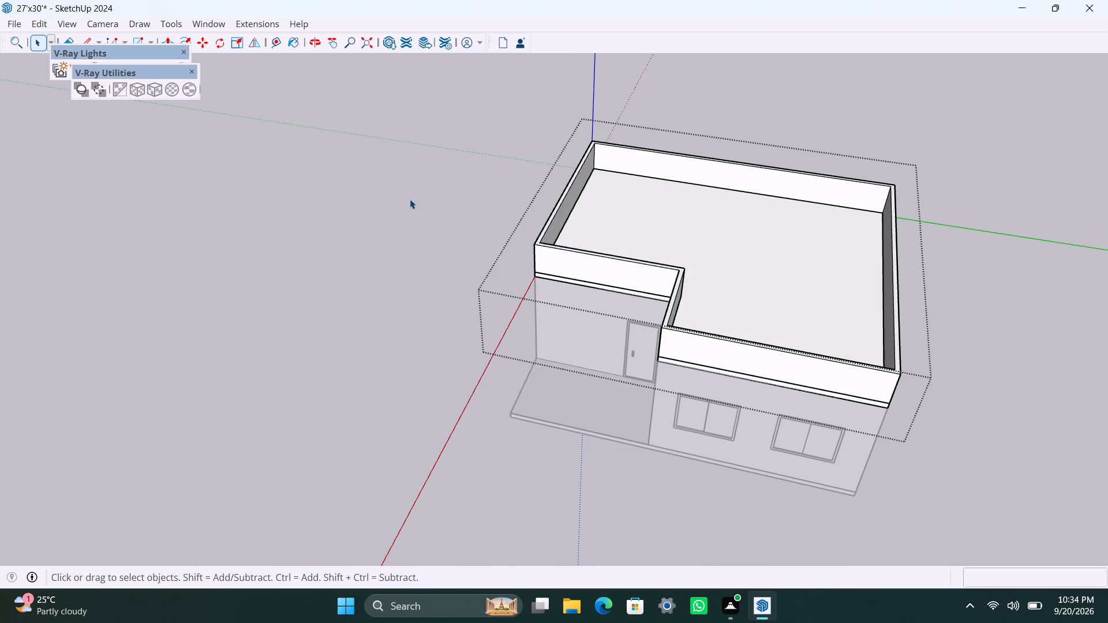
pyautogui.tripleClick(410, 199)
# Examine the house exterior from the front and side, checking the parapet, roof slab edge and porch.
pyautogui.scroll(-5, 534, 436)
pyautogui.moveTo(565, 438); pyautogui.dragTo(893, 387, button='middle')
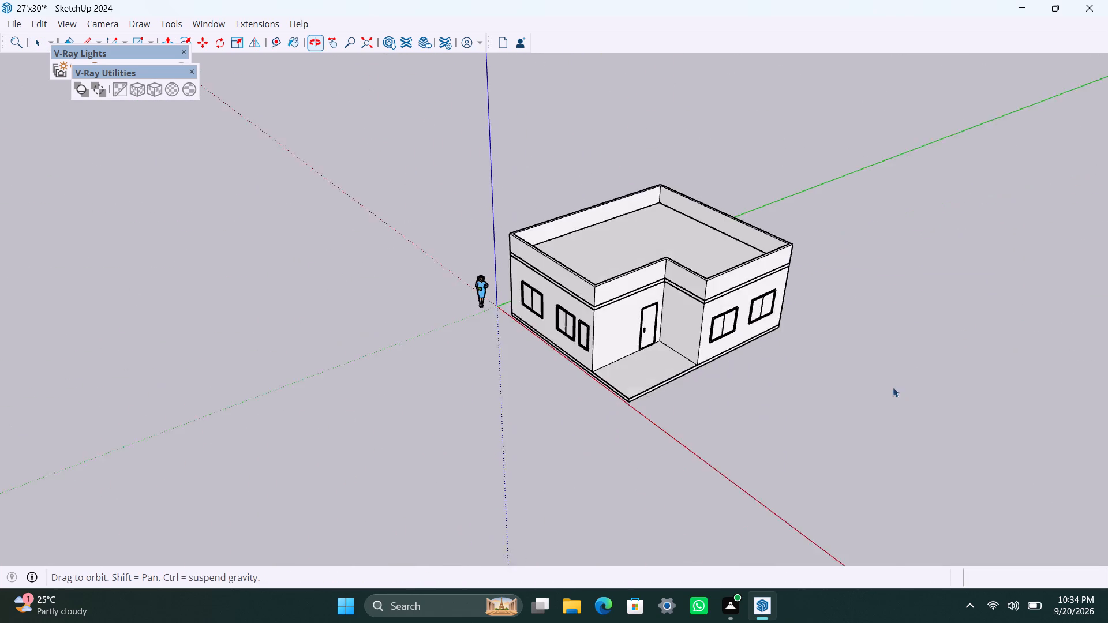
pyautogui.moveTo(893, 387); pyautogui.dragTo(898, 390, button='middle')
pyautogui.scroll(4, 598, 334)
pyautogui.scroll(3, 641, 279)
pyautogui.scroll(-3, 730, 394)
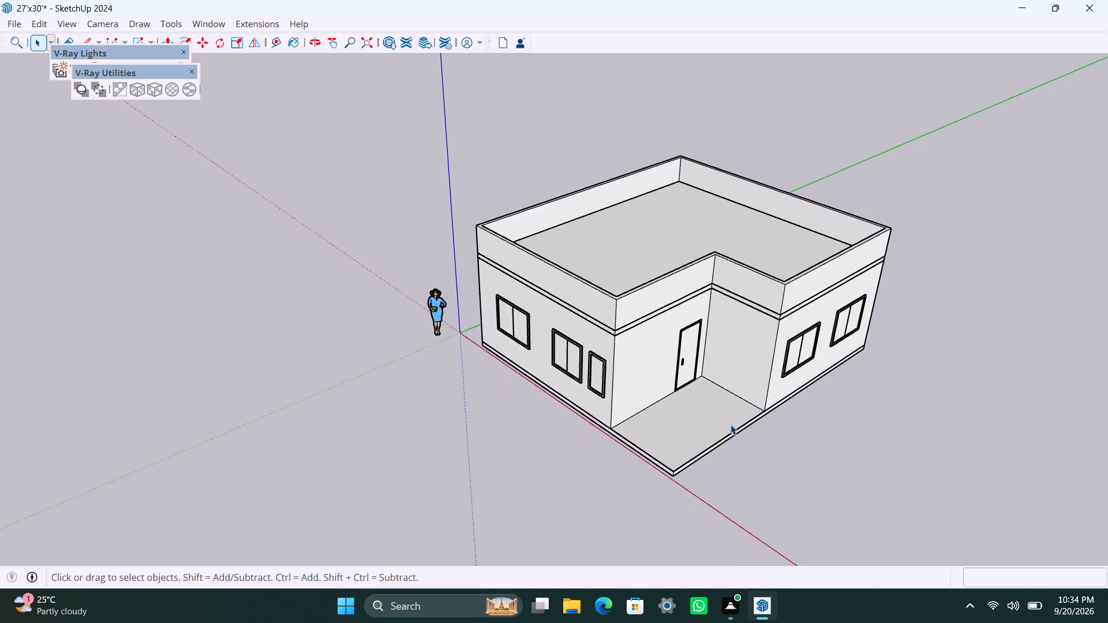
pyautogui.moveTo(731, 424); pyautogui.dragTo(535, 389, button='middle')
pyautogui.scroll(-2, 553, 396)
pyautogui.keyDown('shift'); pyautogui.moveTo(576, 404); pyautogui.dragTo(717, 347, button='middle'); pyautogui.keyUp('shift')
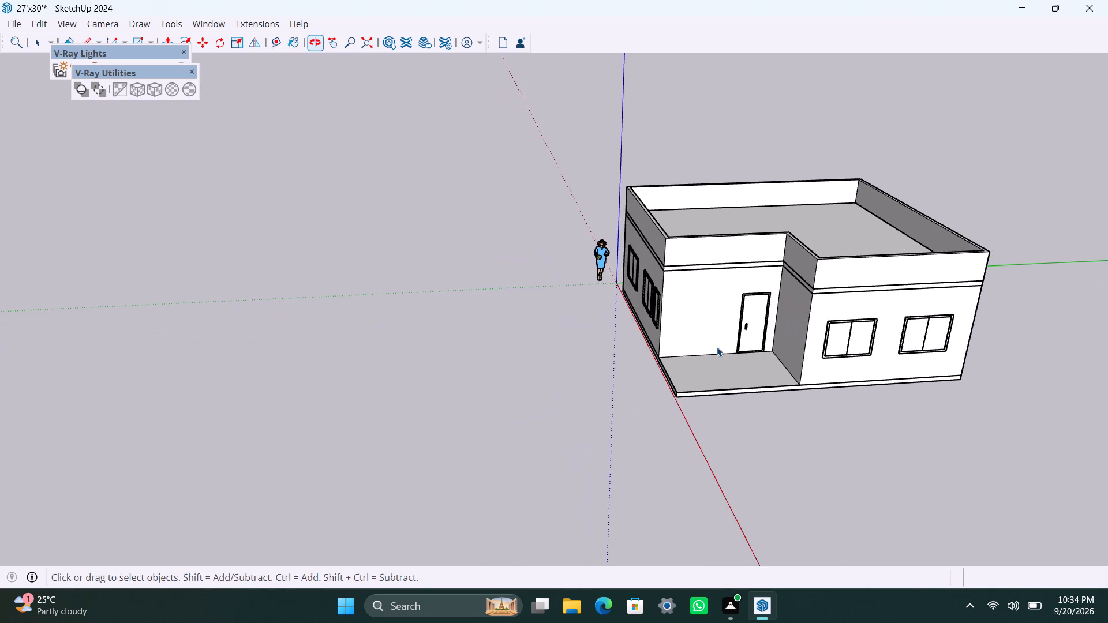
pyautogui.scroll(2, 717, 347)
pyautogui.moveTo(691, 361); pyautogui.dragTo(659, 352, button='middle')
pyautogui.scroll(-2, 658, 353)
pyautogui.keyDown('shift'); pyautogui.moveTo(678, 402); pyautogui.dragTo(630, 389, button='middle'); pyautogui.keyUp('shift')
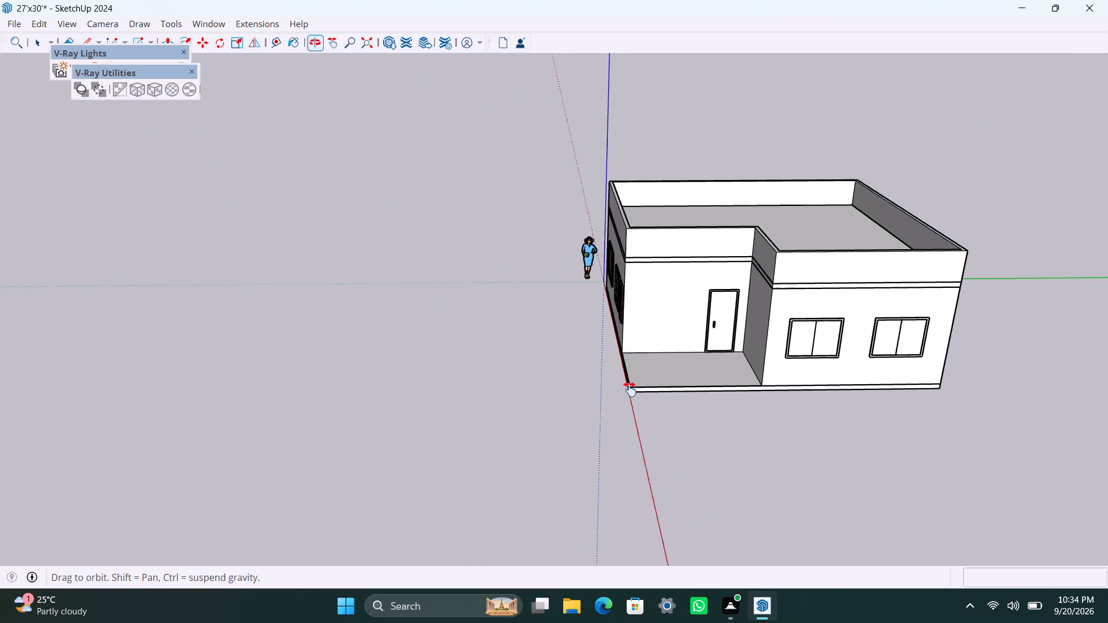
pyautogui.keyDown('shift'); pyautogui.moveTo(630, 389); pyautogui.dragTo(629, 389, button='middle'); pyautogui.keyUp('shift')
pyautogui.scroll(2, 724, 392)
pyautogui.keyDown('shift'); pyautogui.moveTo(642, 376); pyautogui.dragTo(499, 393, button='middle'); pyautogui.keyUp('shift')
pyautogui.scroll(1, 552, 362)
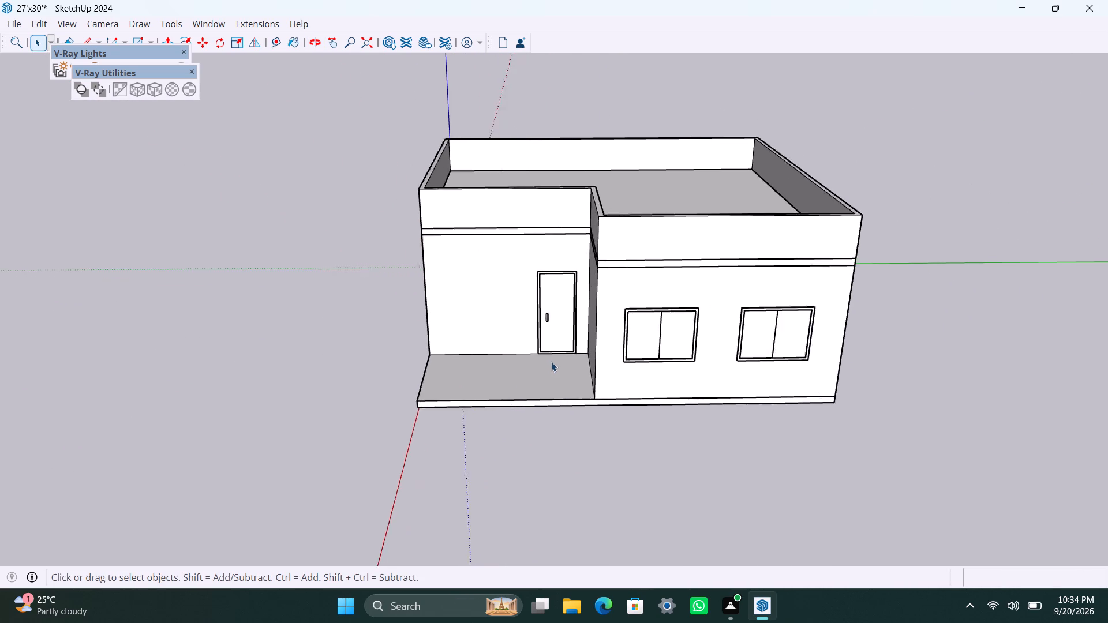
pyautogui.scroll(1, 551, 362)
pyautogui.scroll(-3, 550, 359)
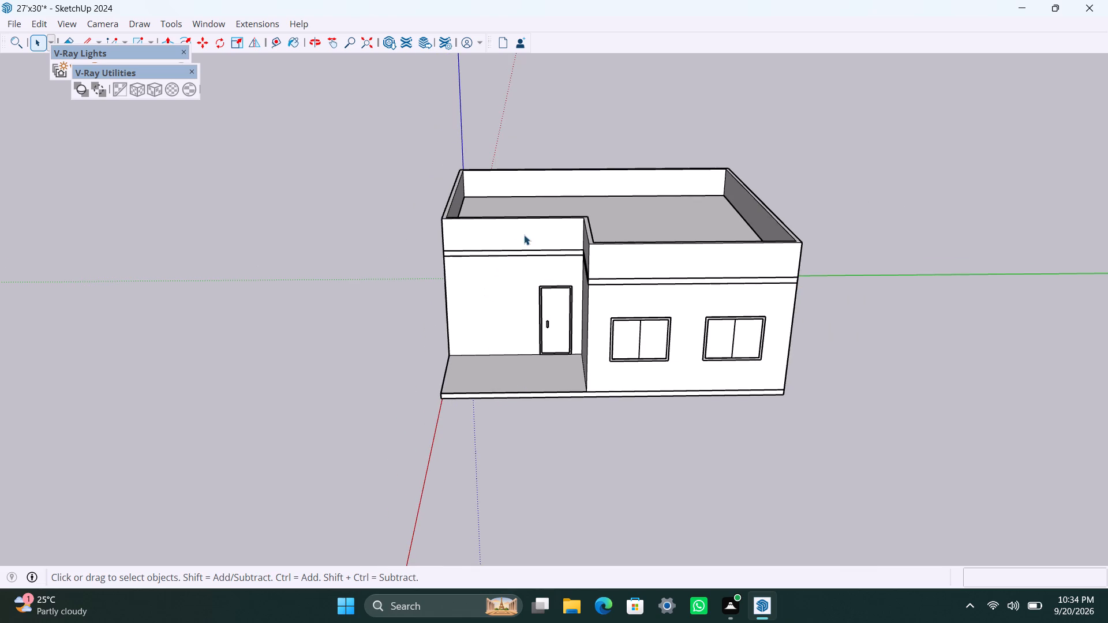
pyautogui.scroll(-2, 553, 236)
pyautogui.scroll(2, 573, 237)
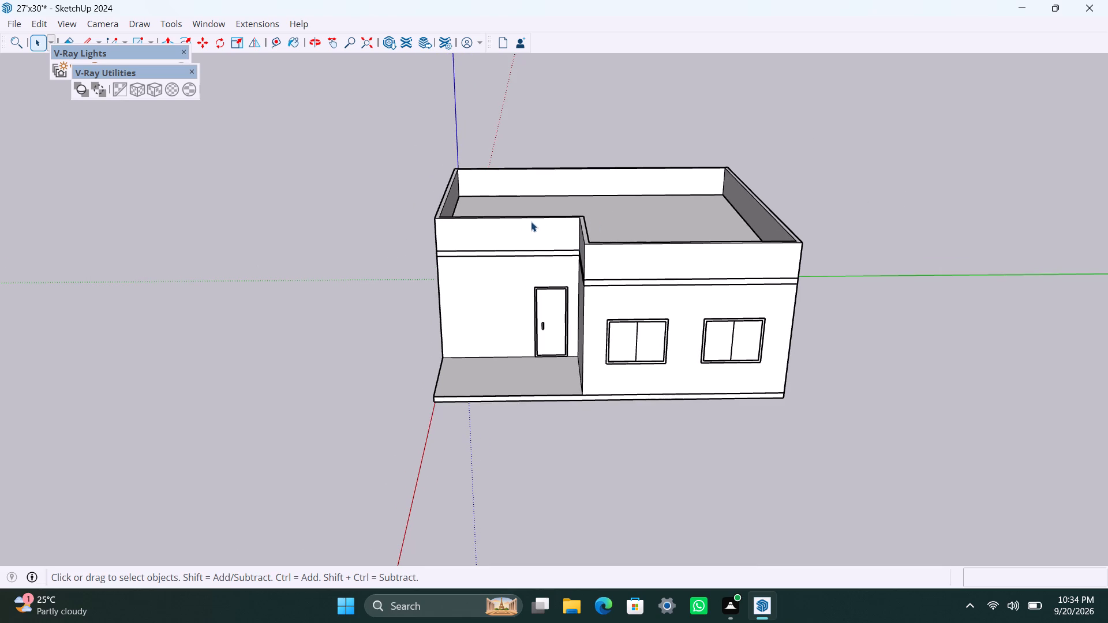
# Open the roof slab group and extrude the slab's edge face above the entrance door 2' outward over the porch.
pyautogui.scroll(4, 529, 256)
pyautogui.doubleClick(530, 254)
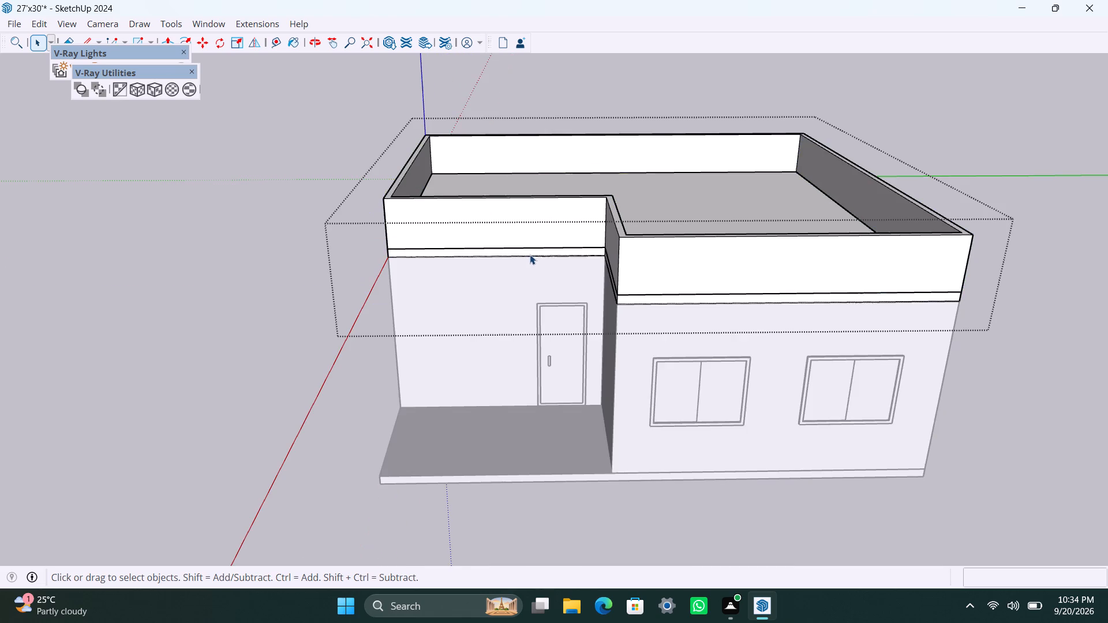
pyautogui.click(530, 254)
pyautogui.scroll(2, 531, 254)
pyautogui.press('p')
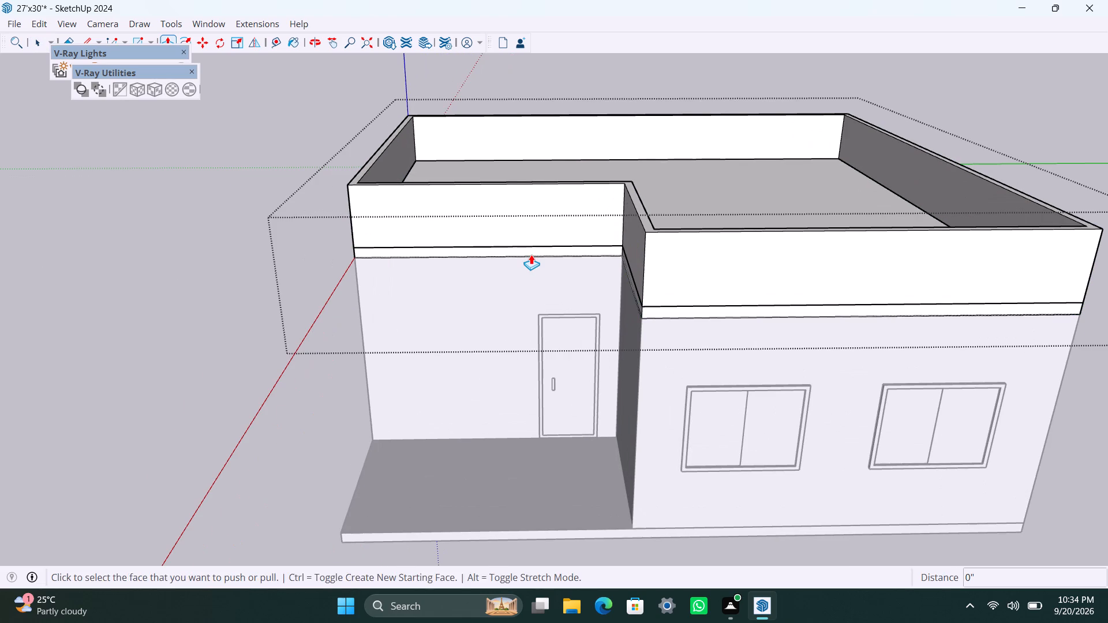
pyautogui.click(531, 254)
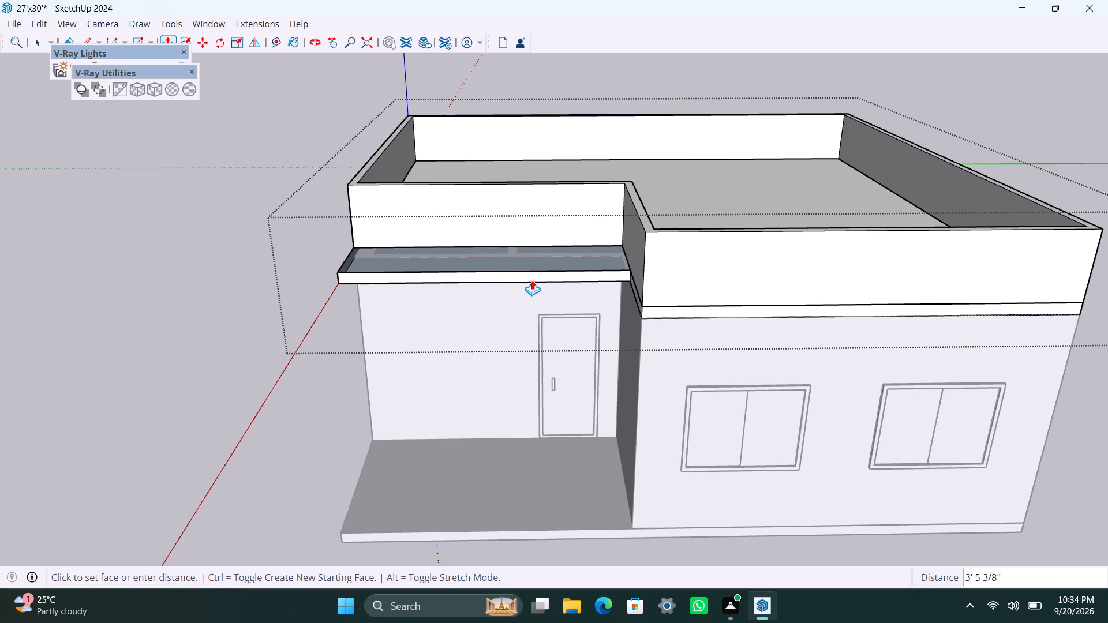
pyautogui.write("2'")
pyautogui.press('Return')
pyautogui.press('space')
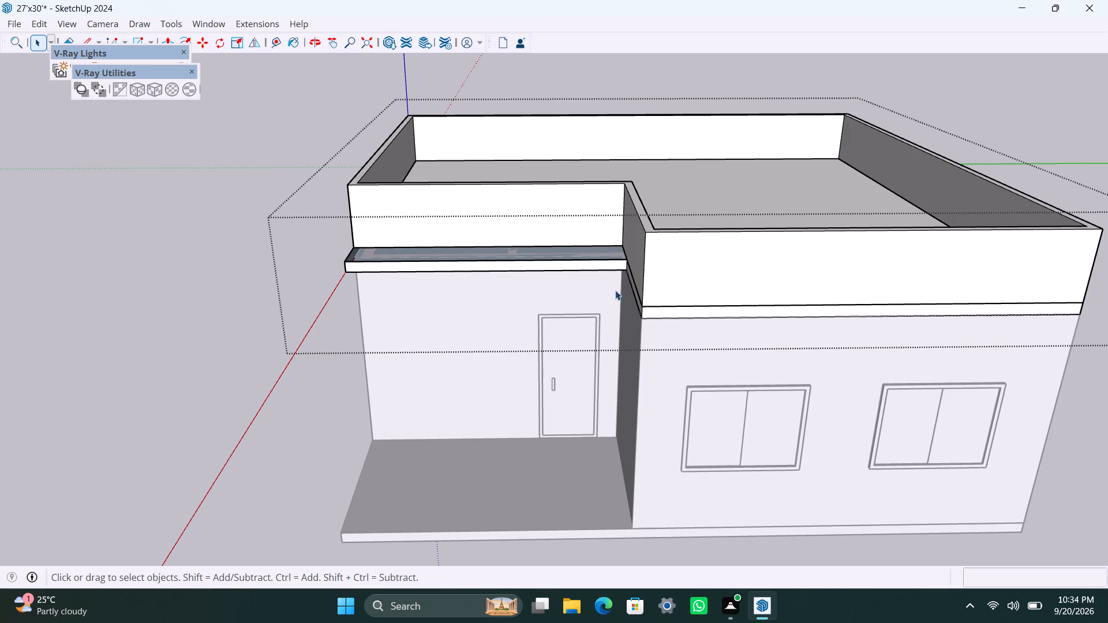
# Extrude the slab's edge face along the projecting room's porch-side wall 2' outward over the porch.
pyautogui.scroll(3, 634, 294)
pyautogui.moveTo(646, 309); pyautogui.dragTo(762, 357, button='middle')
pyautogui.scroll(2, 652, 333)
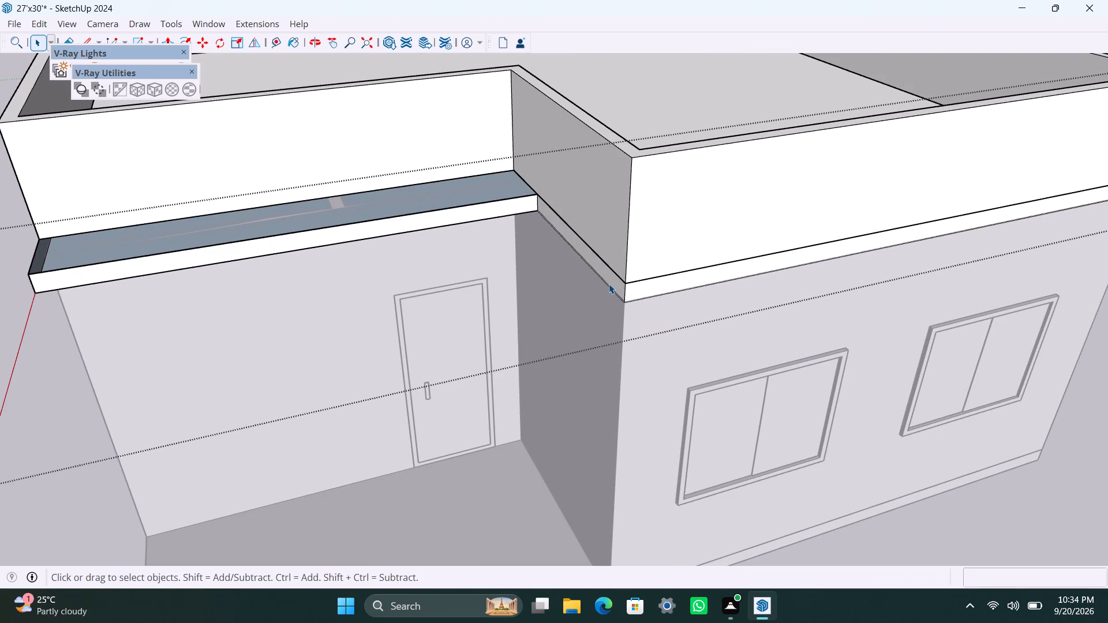
pyautogui.click(608, 276)
pyautogui.press('p')
pyautogui.click(608, 276)
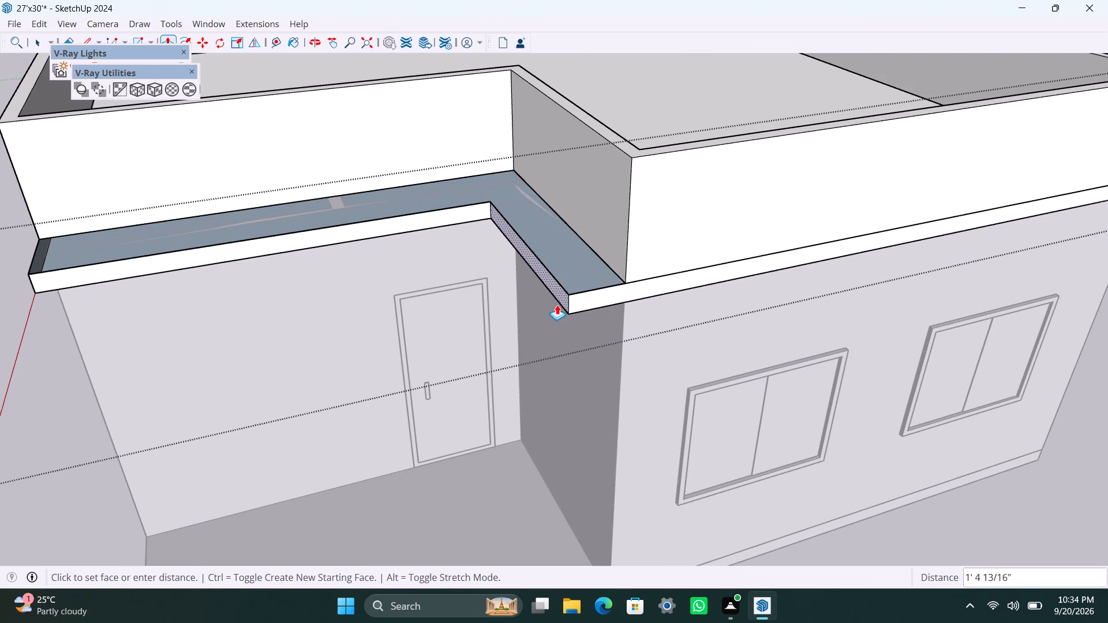
pyautogui.write("2'")
pyautogui.press('Return')
pyautogui.press('space')
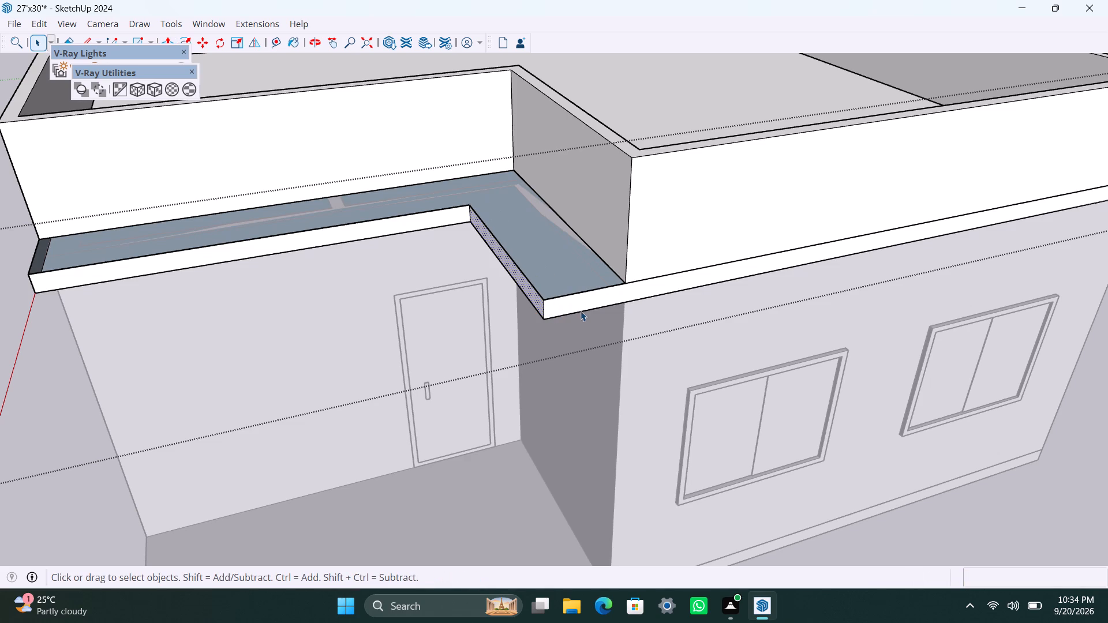
# Extrude the roof slab's edge face above the two front windows 2' outward and close the slab group.
pyautogui.click(581, 305)
pyautogui.press('p')
pyautogui.click(581, 303)
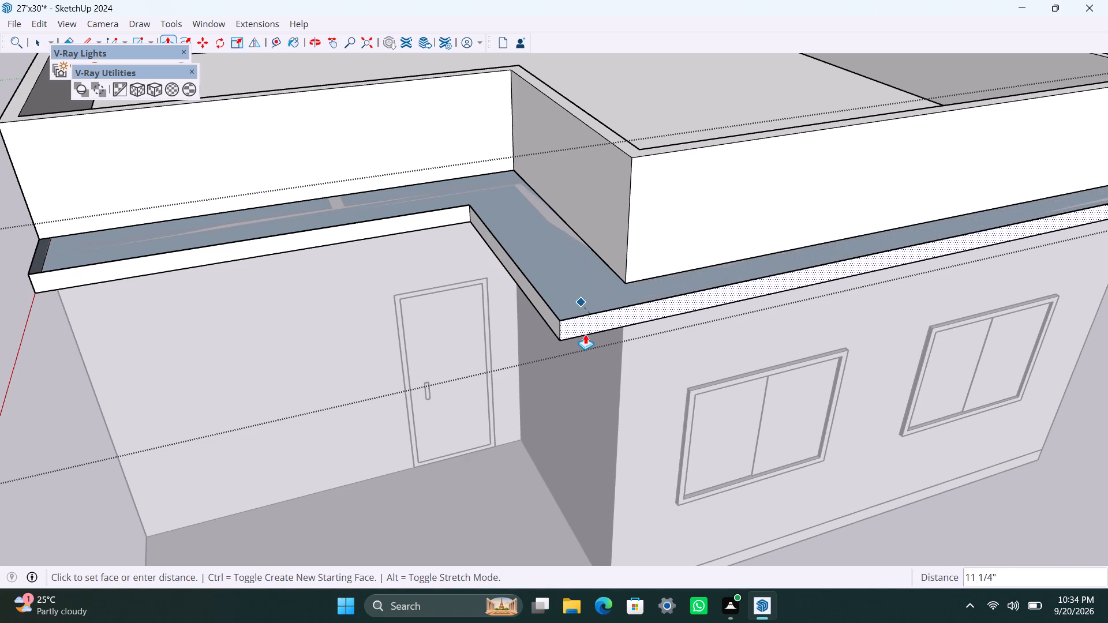
pyautogui.write("2'")
pyautogui.press('Return')
pyautogui.press('space')
pyautogui.scroll(-6, 620, 332)
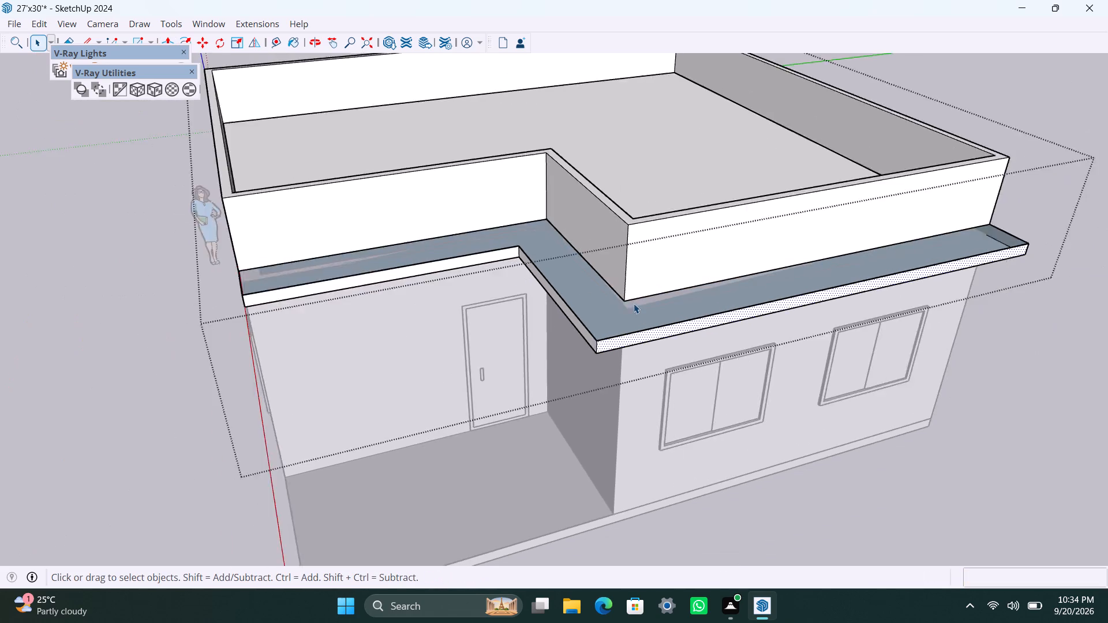
pyautogui.scroll(-4, 634, 303)
pyautogui.click(1041, 220)
# Draw a rectangle covering the top of the roof overhang above the entrance door.
pyautogui.scroll(2, 558, 368)
pyautogui.moveTo(575, 367); pyautogui.dragTo(268, 339, button='middle')
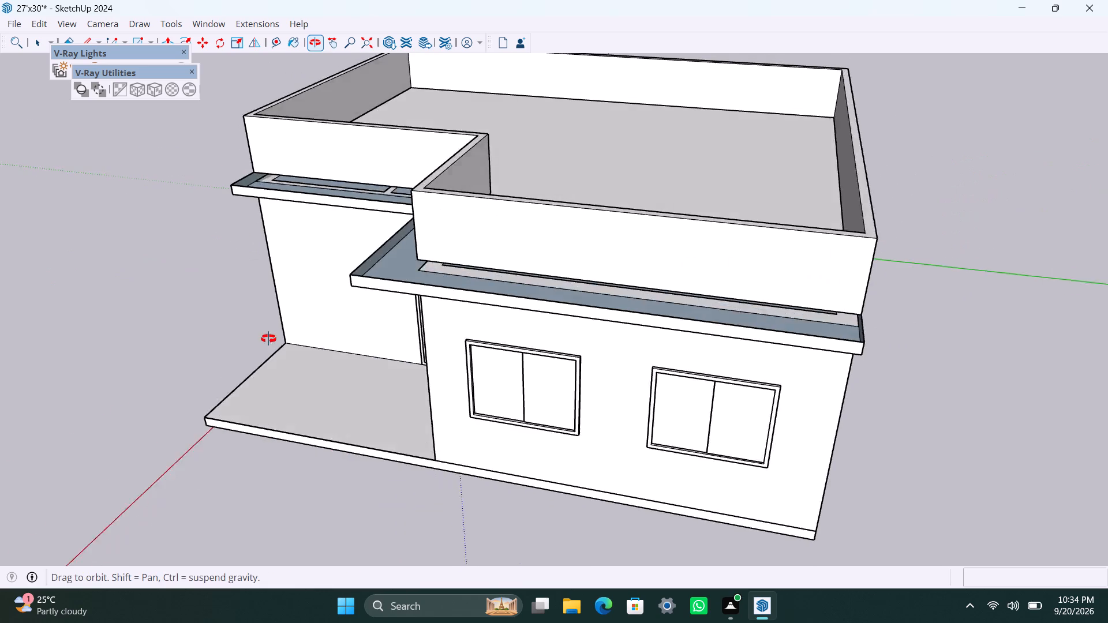
pyautogui.moveTo(268, 339); pyautogui.dragTo(268, 339, button='middle')
pyautogui.scroll(-4, 642, 333)
pyautogui.moveTo(591, 371); pyautogui.dragTo(728, 383, button='middle')
pyautogui.scroll(-2, 701, 355)
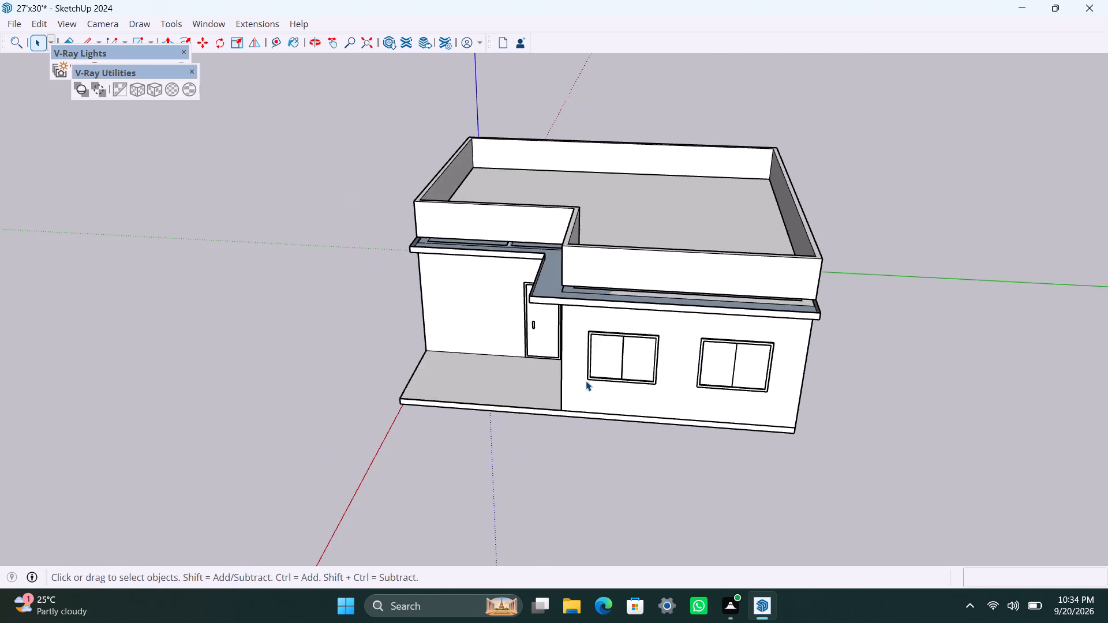
pyautogui.keyDown('shift'); pyautogui.moveTo(586, 381); pyautogui.dragTo(660, 411, button='middle'); pyautogui.keyUp('shift')
pyautogui.scroll(3, 536, 337)
pyautogui.moveTo(558, 367); pyautogui.dragTo(577, 424, button='middle')
pyautogui.press('r')
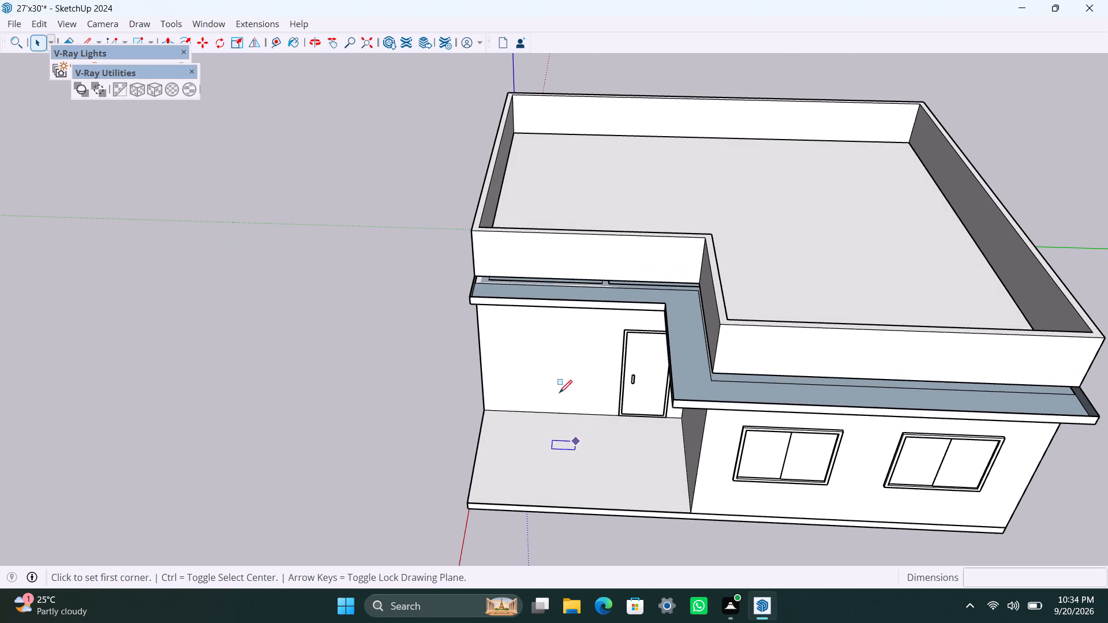
pyautogui.moveTo(471, 275); pyautogui.dragTo(477, 285)
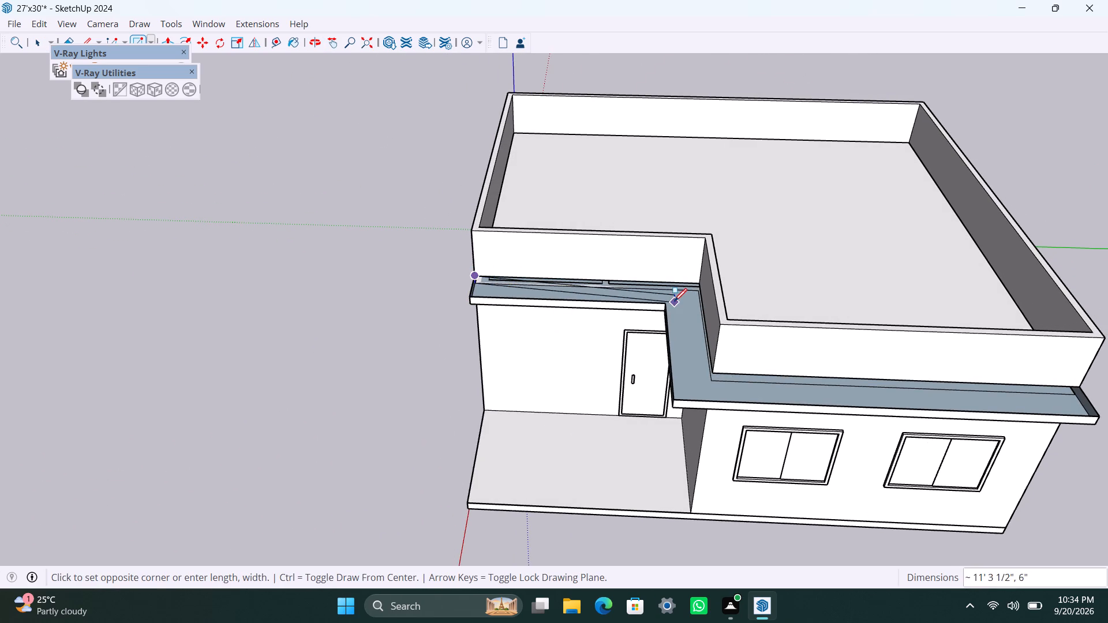
pyautogui.click(666, 301)
pyautogui.press('space')
# Draw a rectangle of about 2' by 7' 7" over the overhang along the projecting room's porch-side wall.
pyautogui.scroll(2, 662, 296)
pyautogui.moveTo(672, 364); pyautogui.dragTo(683, 397, button='middle')
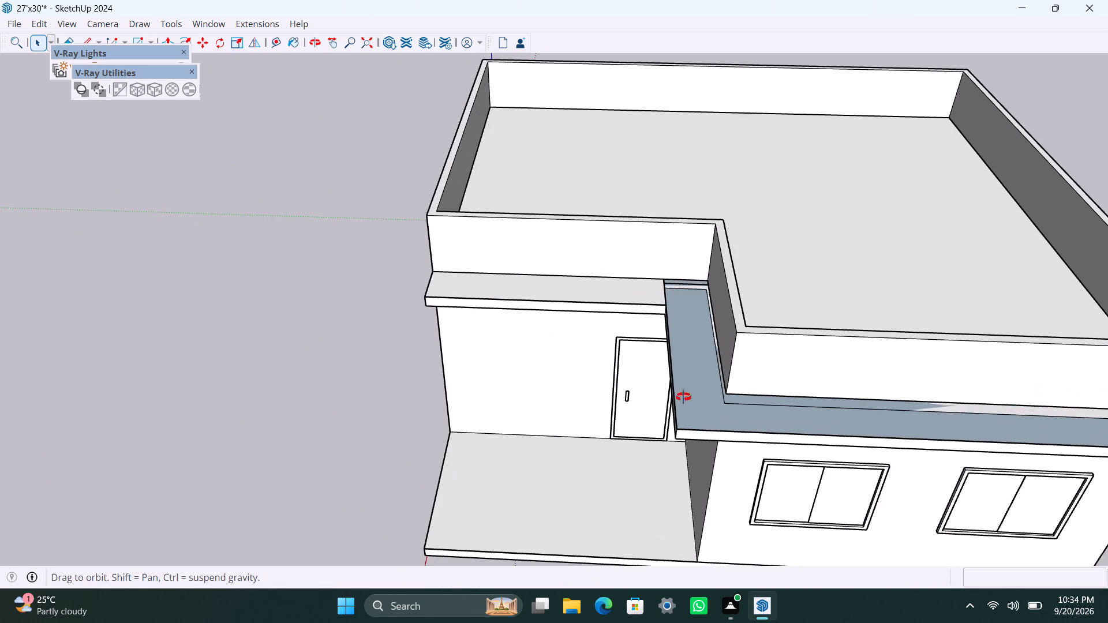
pyautogui.moveTo(683, 397); pyautogui.dragTo(694, 422, button='middle')
pyautogui.scroll(1, 697, 373)
pyautogui.press('r')
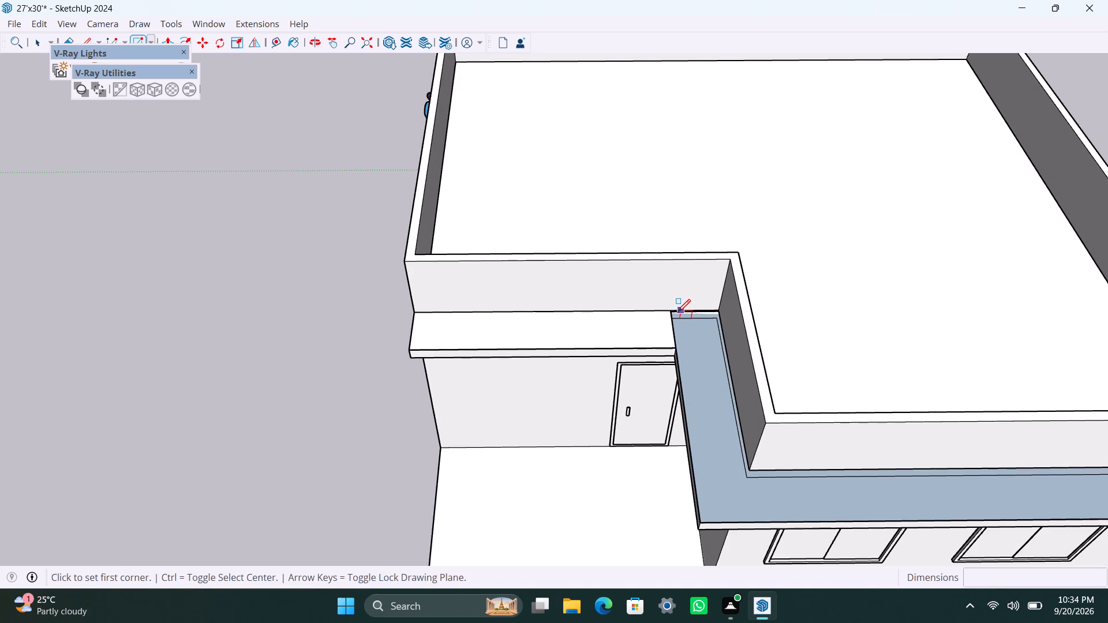
pyautogui.moveTo(676, 313); pyautogui.dragTo(675, 320)
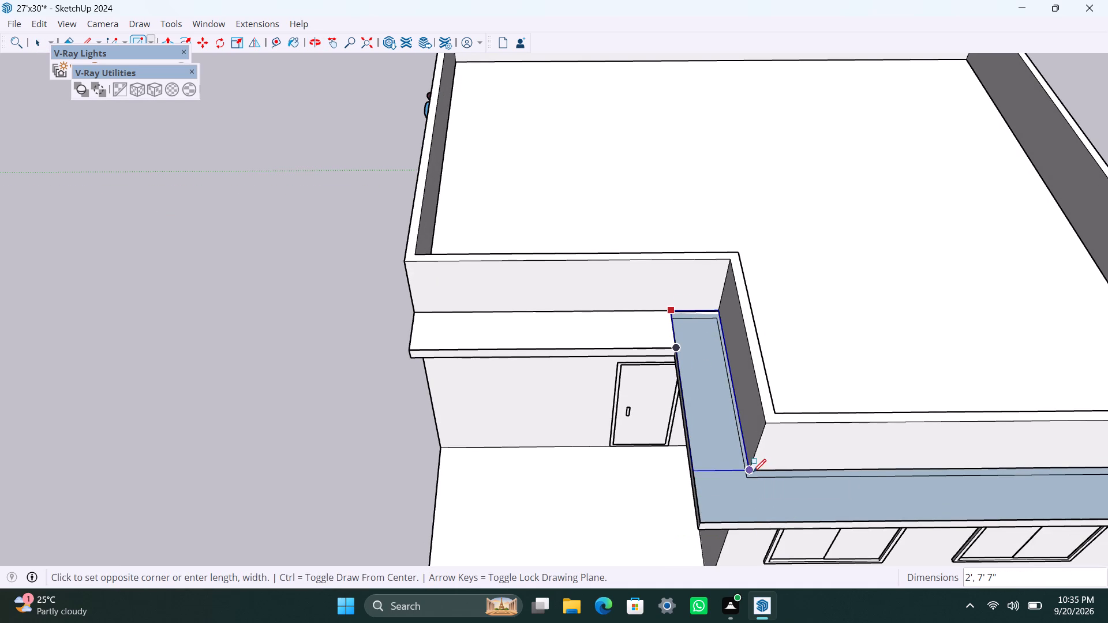
pyautogui.click(753, 472)
pyautogui.press('space')
# Draw a rectangle covering the top of the front overhang above the two windows, corner to corner.
pyautogui.scroll(-2, 681, 359)
pyautogui.moveTo(681, 360); pyautogui.dragTo(608, 255, button='middle')
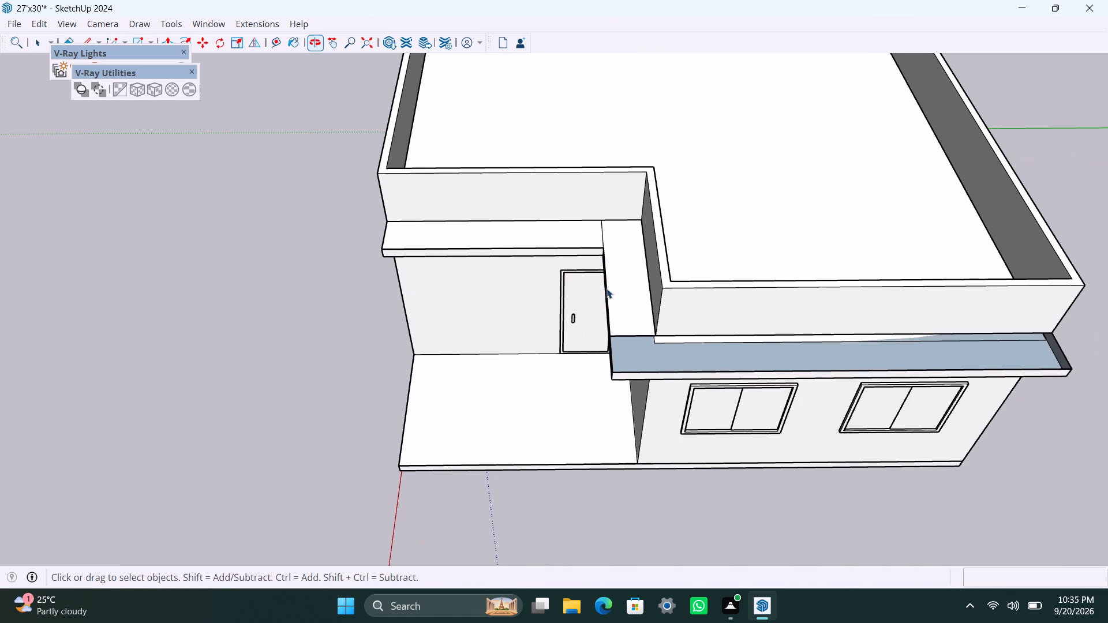
pyautogui.press('r')
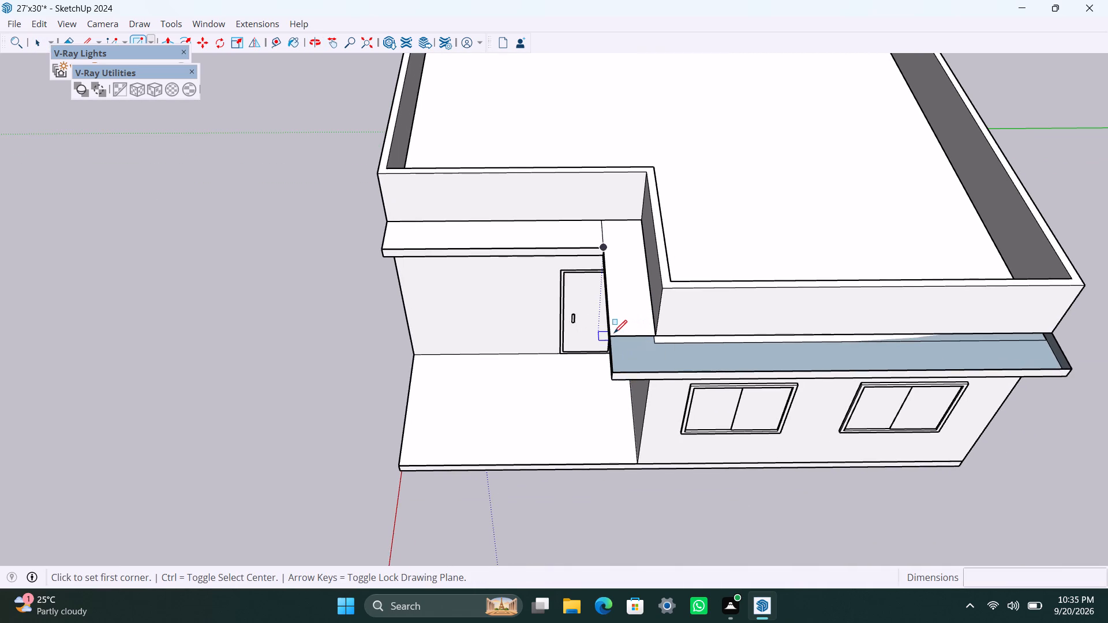
pyautogui.click(612, 338)
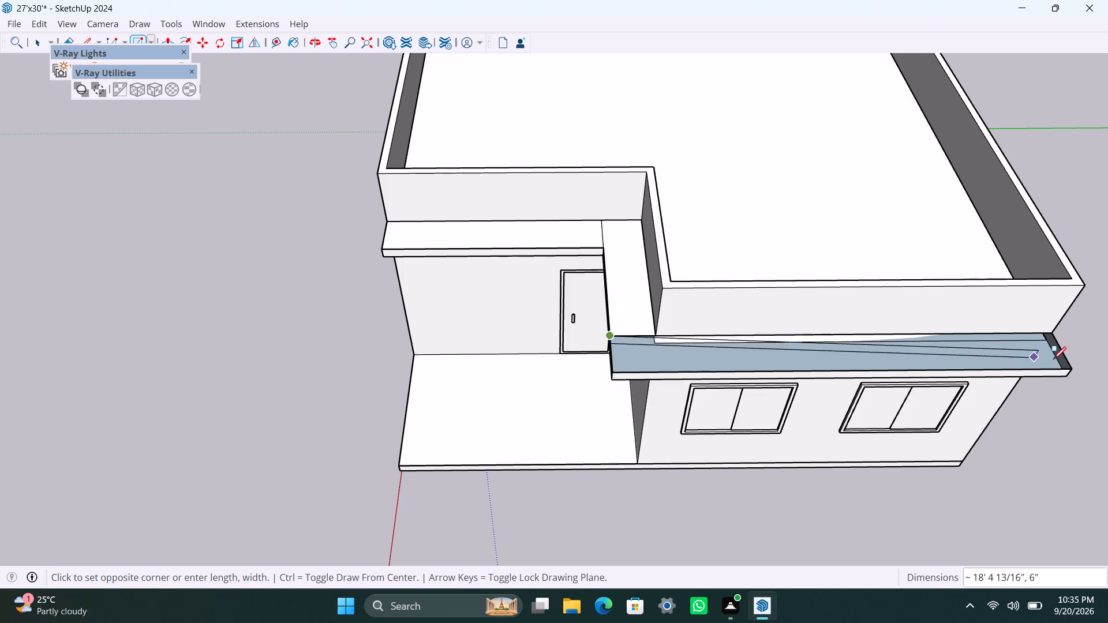
pyautogui.click(1067, 366)
pyautogui.press('space')
pyautogui.scroll(-4, 609, 299)
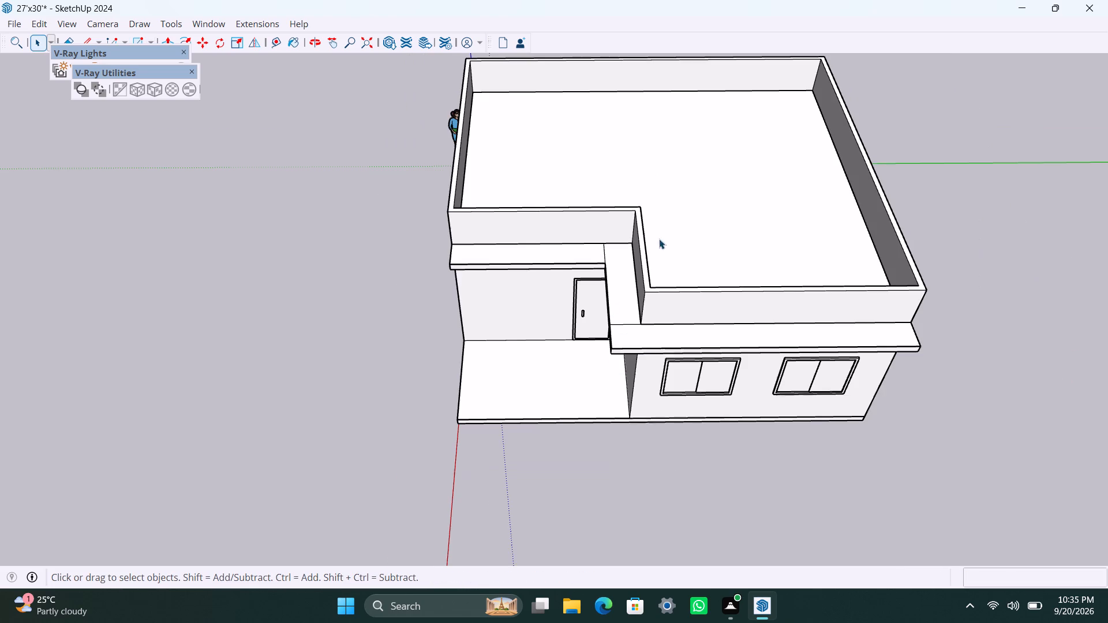
pyautogui.click(960, 141)
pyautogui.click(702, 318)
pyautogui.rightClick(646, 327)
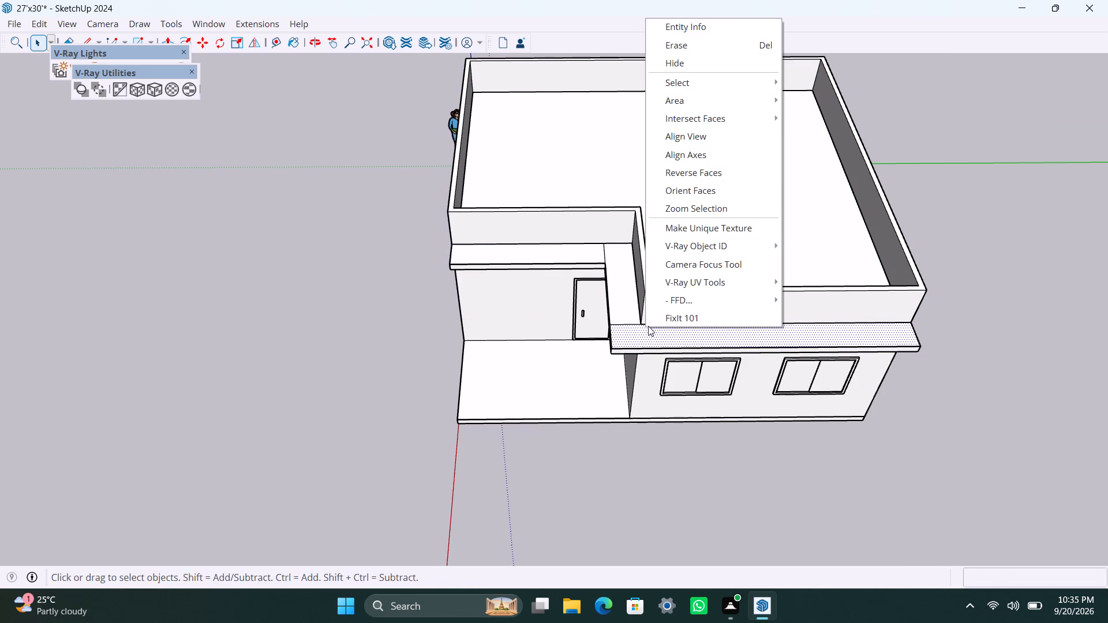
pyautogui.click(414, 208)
# Select the whole house without the scale figure and run FixIt 101 on it.
pyautogui.scroll(-4, 393, 276)
pyautogui.moveTo(426, 337); pyautogui.dragTo(461, 151, button='middle')
pyautogui.moveTo(376, 128); pyautogui.dragTo(974, 448)
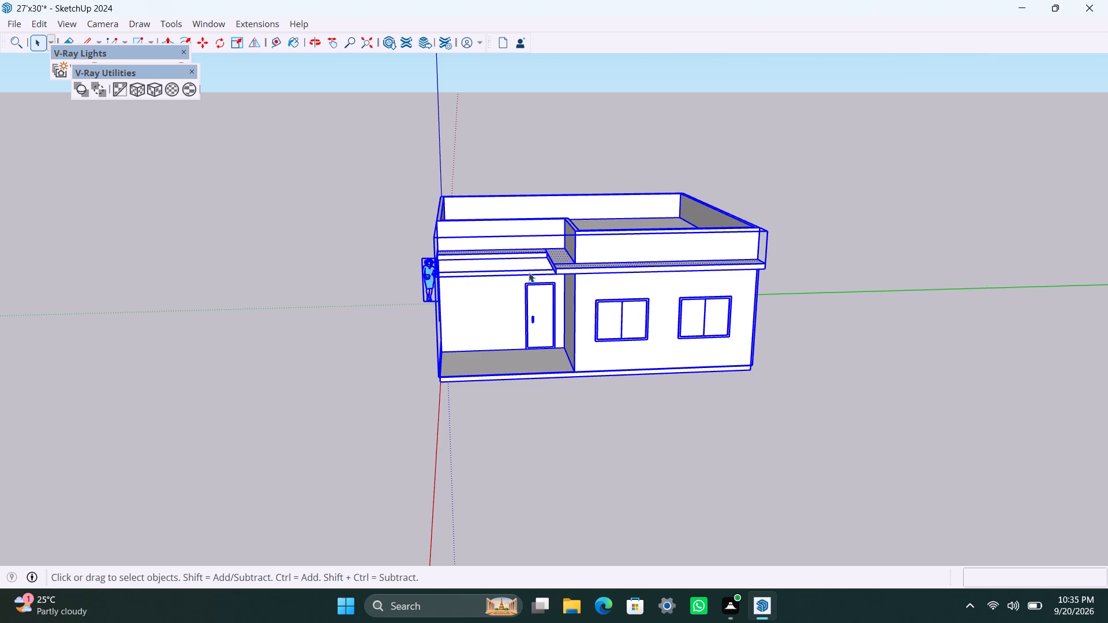
pyautogui.keyDown('shift'); pyautogui.click(426, 277); pyautogui.keyUp('shift')
pyautogui.click(448, 268)
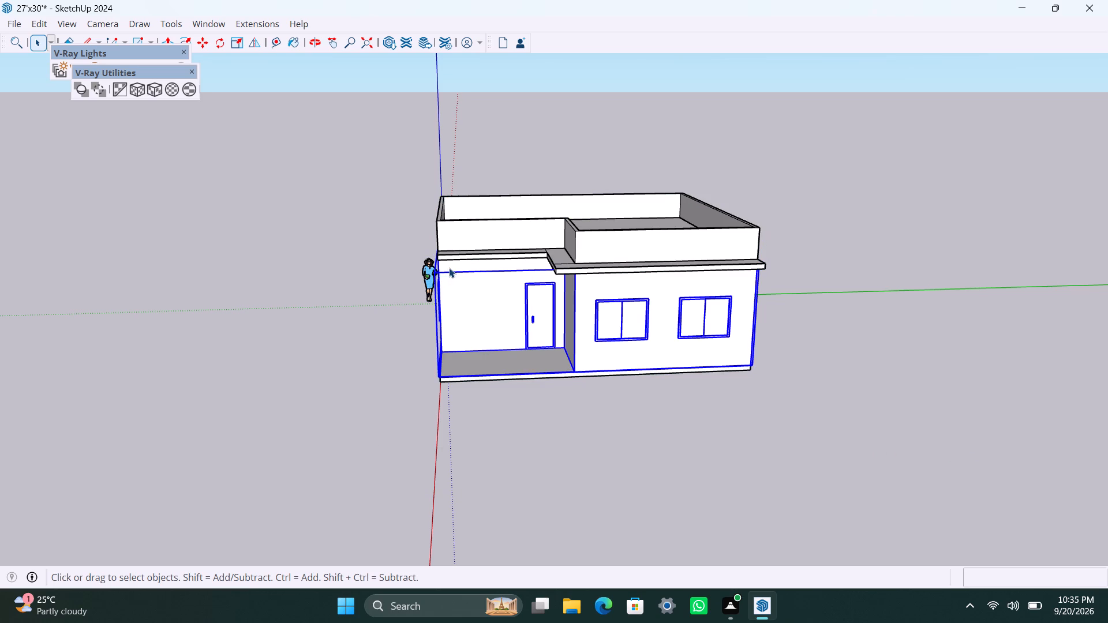
pyautogui.moveTo(372, 199); pyautogui.dragTo(1081, 433)
pyautogui.moveTo(385, 99); pyautogui.dragTo(991, 468)
pyautogui.keyDown('shift'); pyautogui.click(422, 289); pyautogui.keyUp('shift')
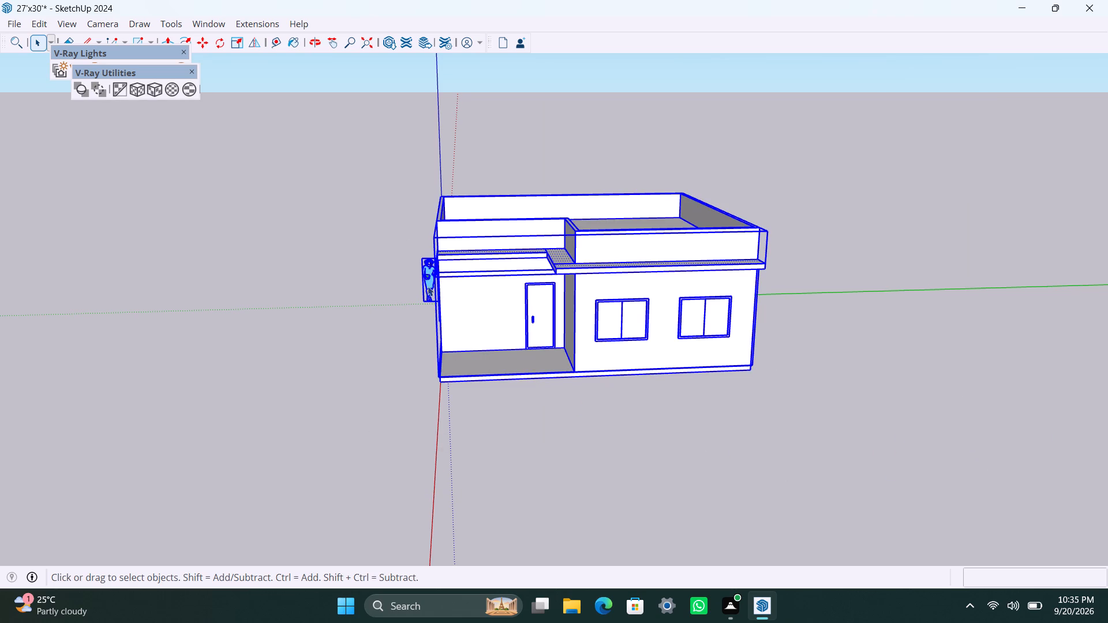
pyautogui.keyDown('shift'); pyautogui.click(431, 280); pyautogui.keyUp('shift')
pyautogui.rightClick(447, 254)
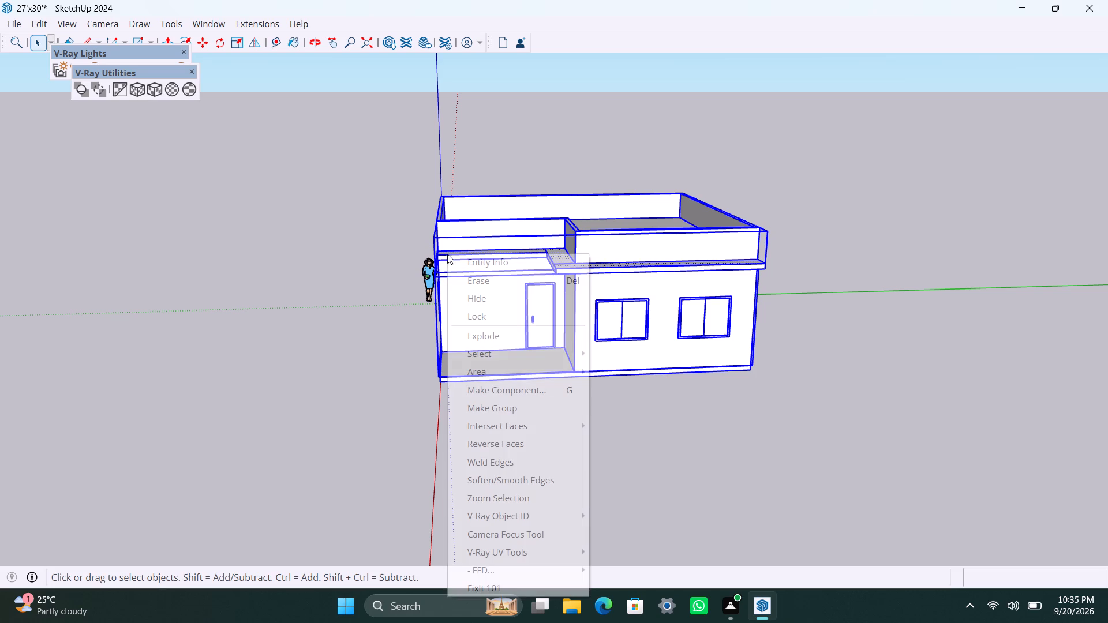
pyautogui.click(521, 584)
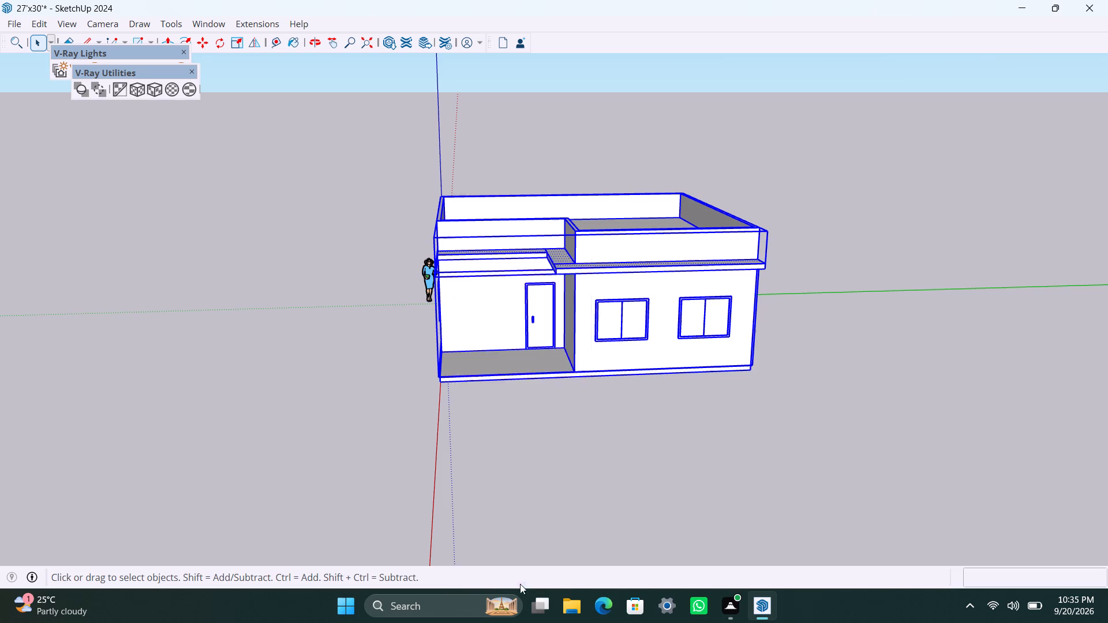
pyautogui.click(610, 366)
# Run FixIt 101 a second time on the selected house and clear the selection.
pyautogui.rightClick(571, 338)
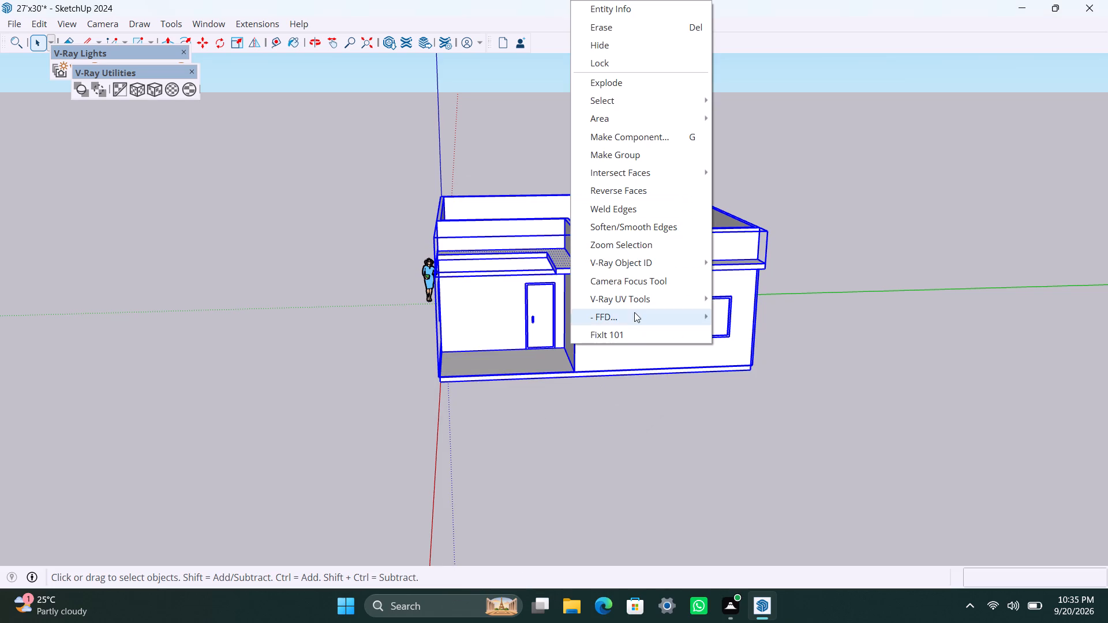
pyautogui.click(635, 330)
pyautogui.click(600, 365)
pyautogui.click(777, 375)
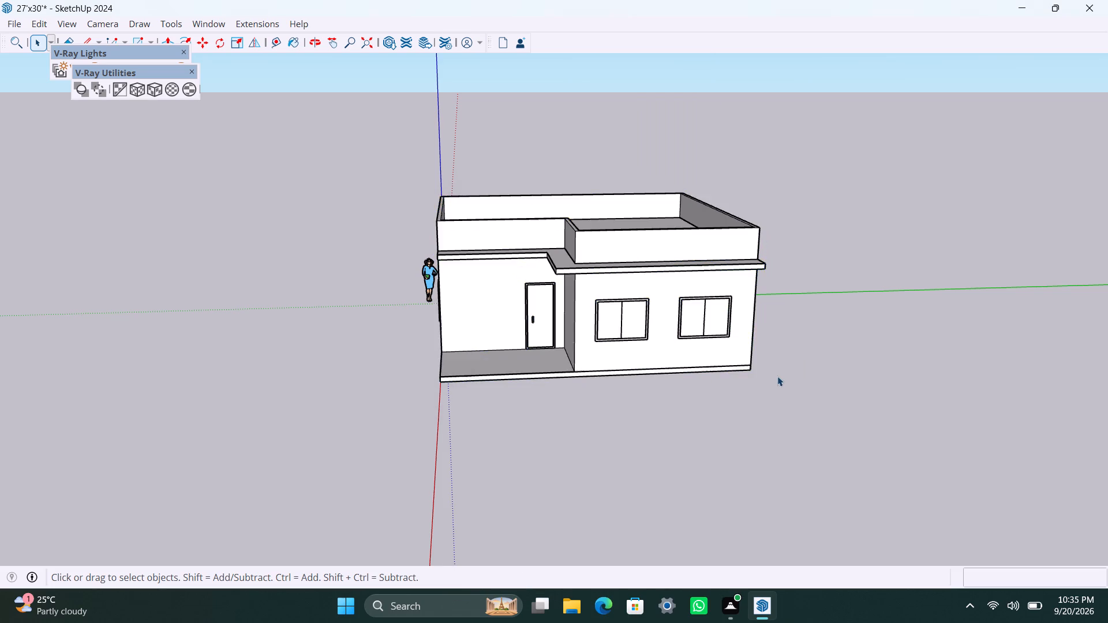
# Save the house model under its existing file name.
pyautogui.scroll(-4, 793, 336)
pyautogui.moveTo(822, 383); pyautogui.dragTo(703, 475, button='middle')
pyautogui.scroll(6, 644, 348)
pyautogui.moveTo(571, 381); pyautogui.dragTo(605, 404, button='middle')
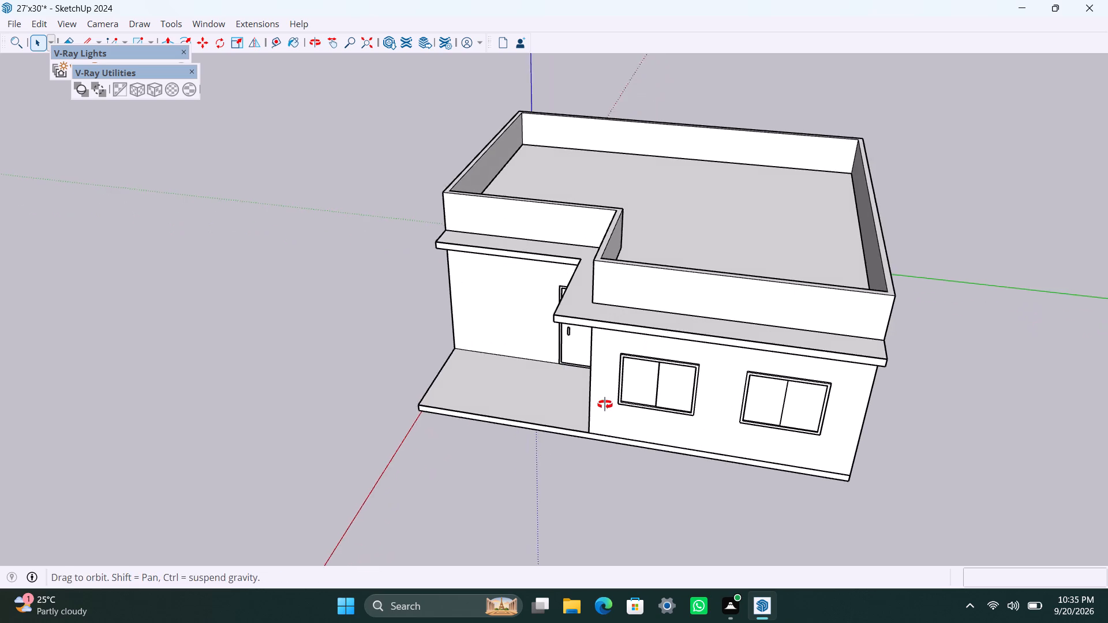
pyautogui.moveTo(605, 404); pyautogui.dragTo(605, 405, button='middle')
pyautogui.hotkey('ctrl', 's')
pyautogui.scroll(3, 600, 410)
pyautogui.moveTo(604, 415); pyautogui.dragTo(660, 438, button='middle')
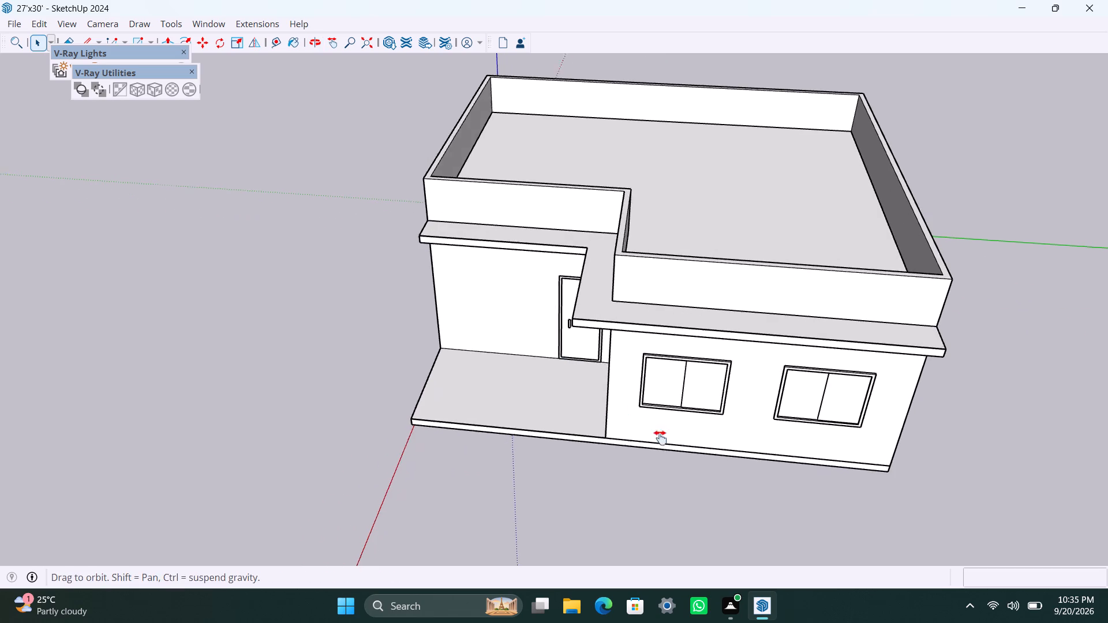
pyautogui.moveTo(660, 438); pyautogui.dragTo(677, 443, button='middle')
pyautogui.hotkey('ctrl', 's')
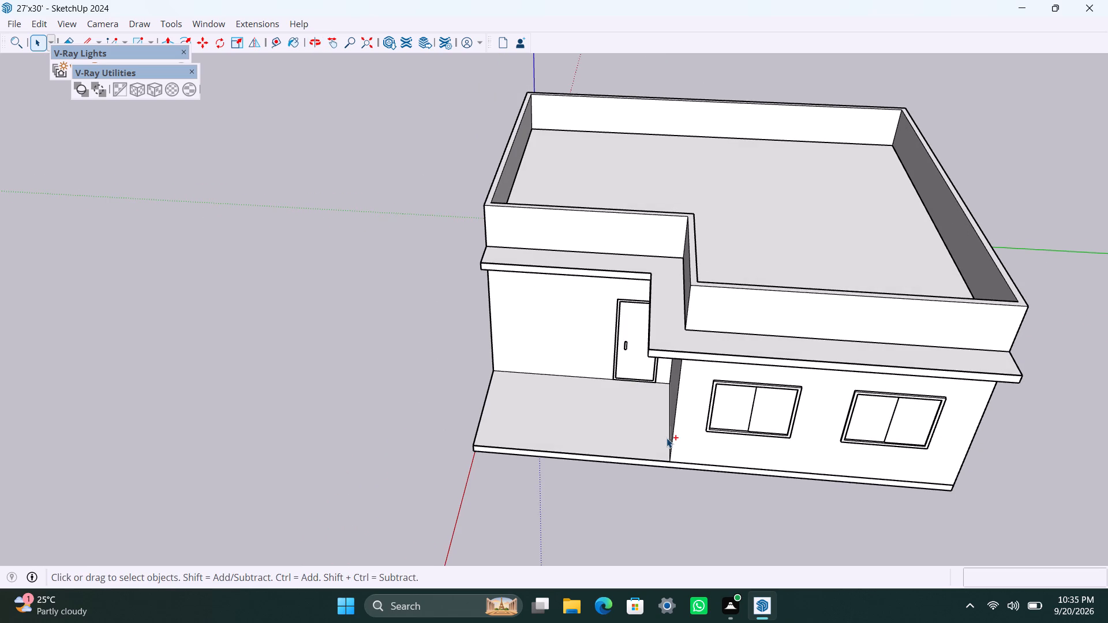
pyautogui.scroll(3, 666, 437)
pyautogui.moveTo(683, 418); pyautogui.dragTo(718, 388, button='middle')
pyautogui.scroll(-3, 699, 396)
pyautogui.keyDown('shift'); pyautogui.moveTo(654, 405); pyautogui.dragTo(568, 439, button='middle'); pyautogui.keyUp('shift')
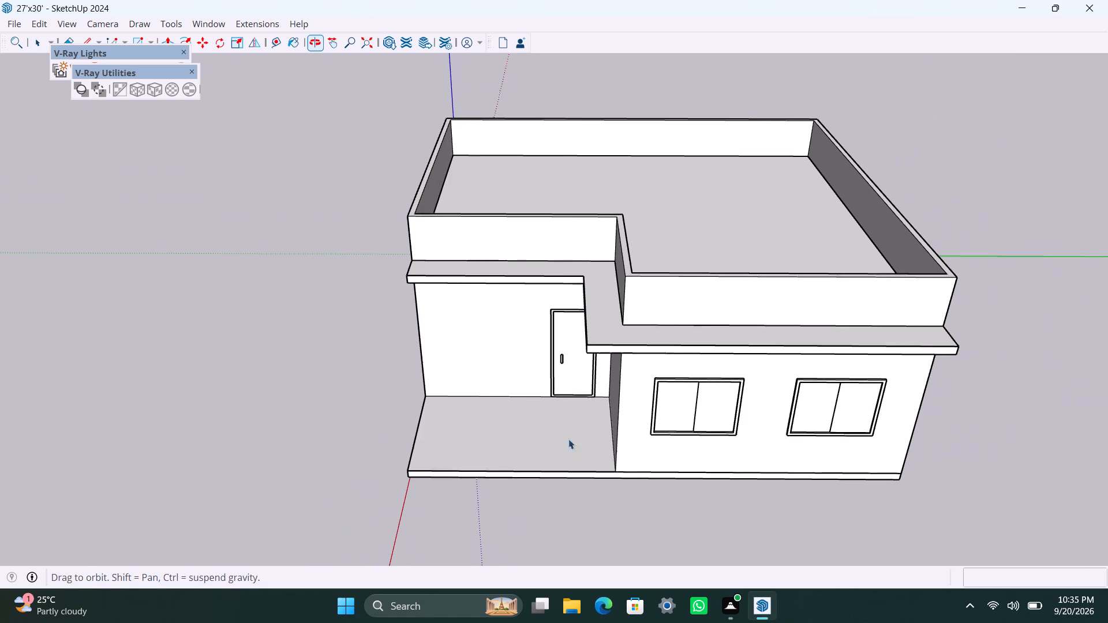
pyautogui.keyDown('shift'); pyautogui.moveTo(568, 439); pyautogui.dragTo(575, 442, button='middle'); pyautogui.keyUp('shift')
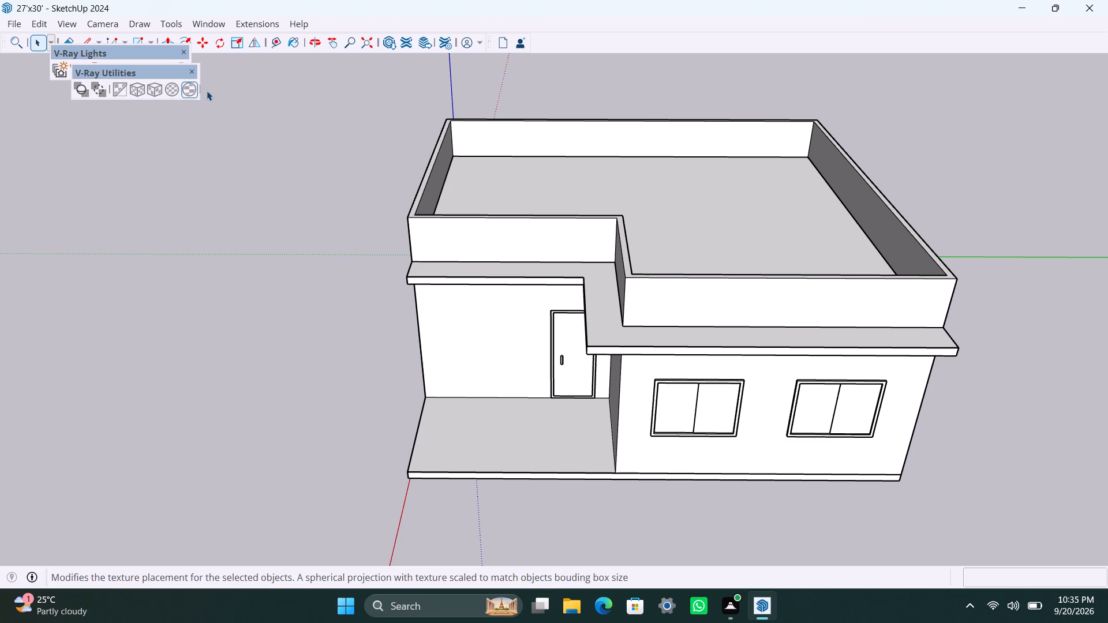
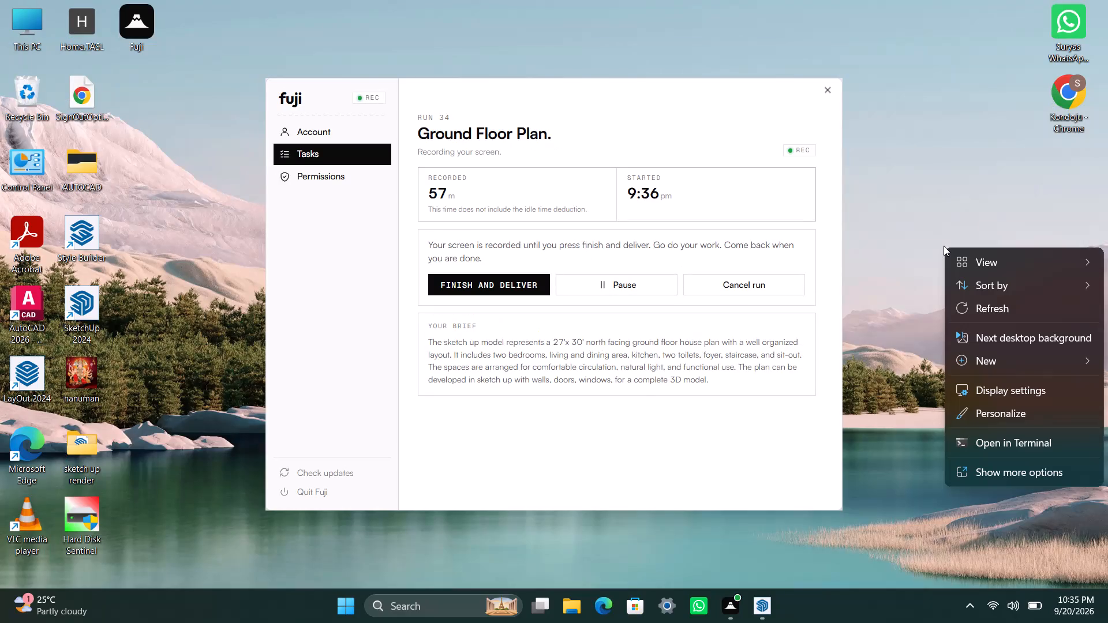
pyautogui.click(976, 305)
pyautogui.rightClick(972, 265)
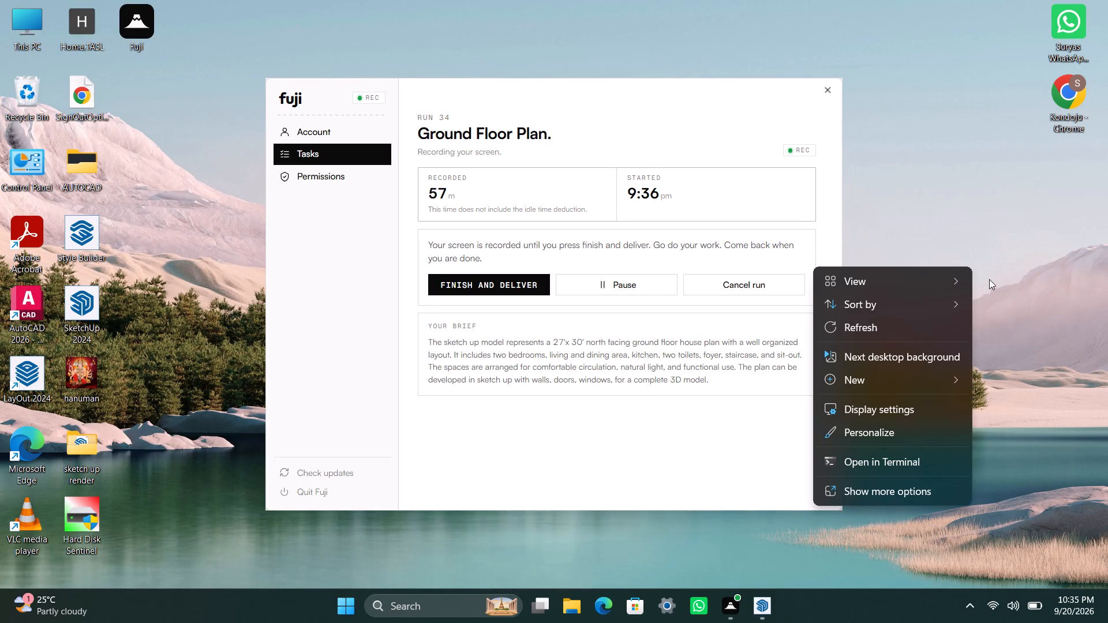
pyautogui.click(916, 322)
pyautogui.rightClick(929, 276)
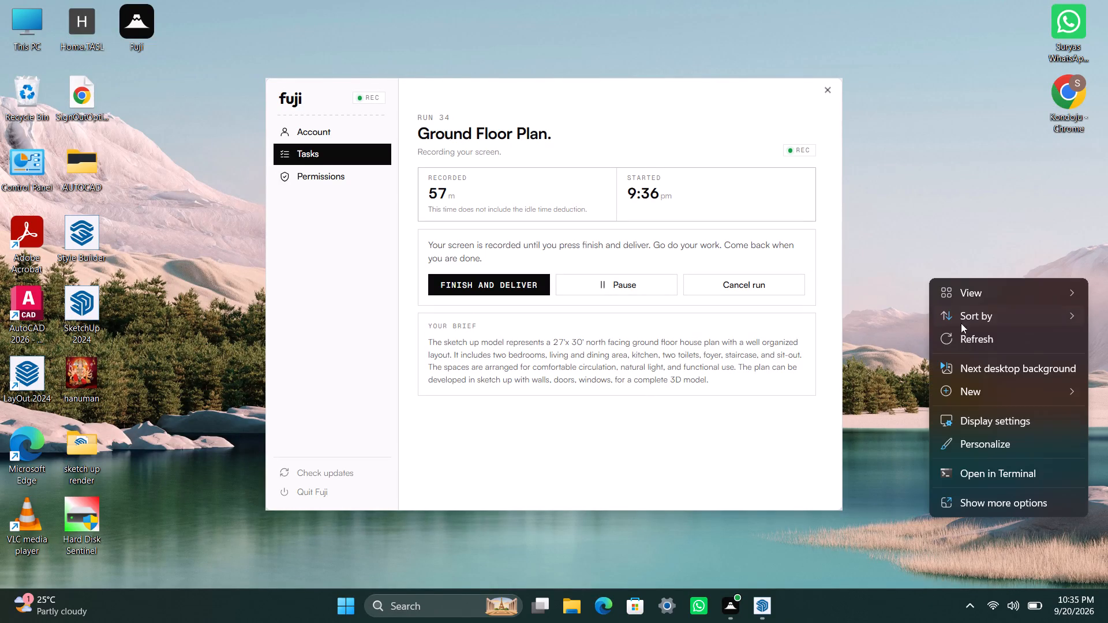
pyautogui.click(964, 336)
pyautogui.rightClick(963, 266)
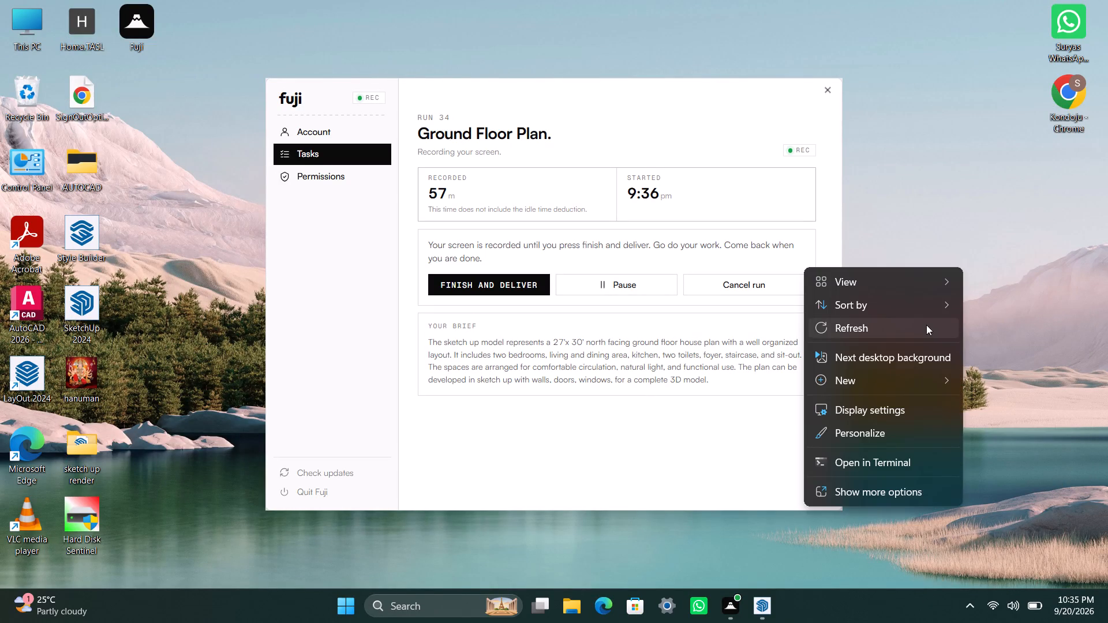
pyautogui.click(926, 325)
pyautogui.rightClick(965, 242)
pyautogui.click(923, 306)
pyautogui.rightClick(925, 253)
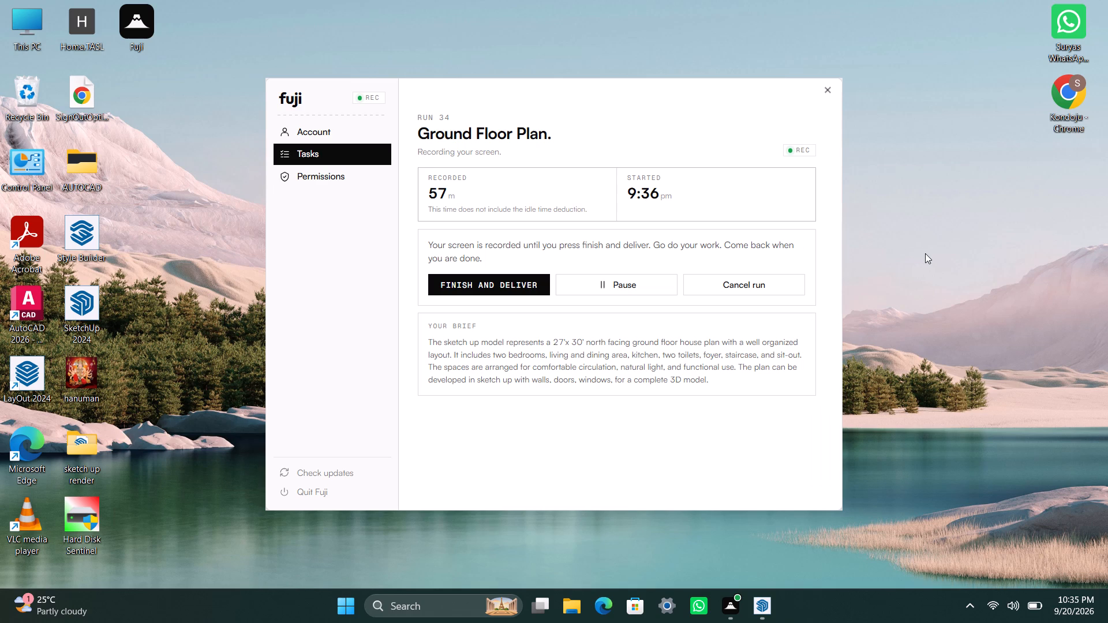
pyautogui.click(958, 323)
# Switch to the house model in SketchUp and display the V-Ray for SketchUp toolset.
pyautogui.click(772, 613)
pyautogui.scroll(-2, 613, 396)
pyautogui.scroll(1, 613, 395)
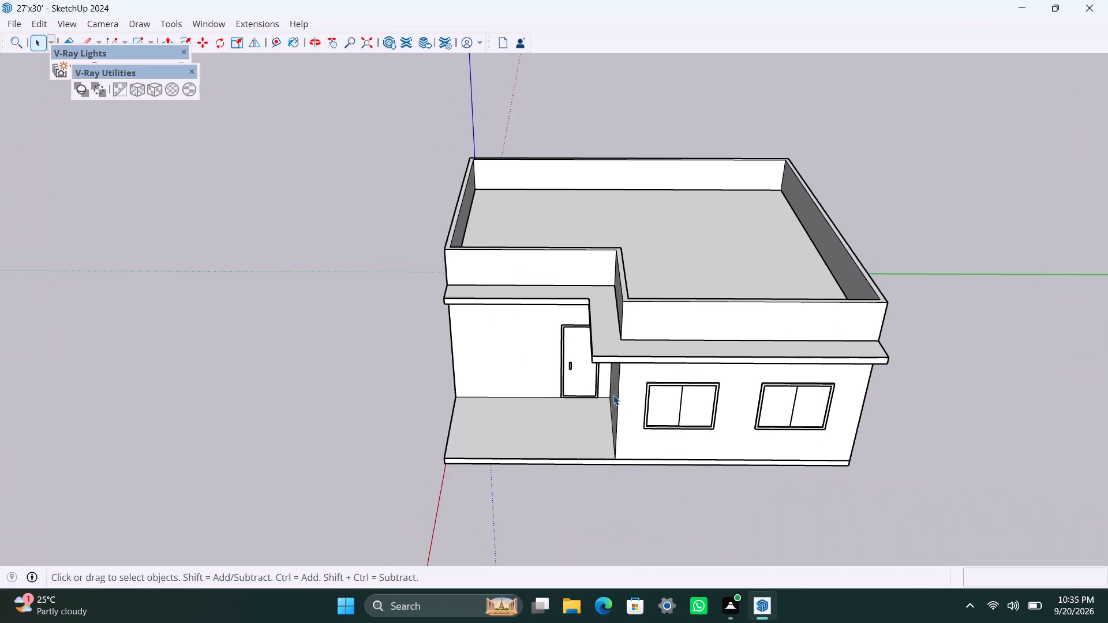
pyautogui.scroll(3, 613, 395)
pyautogui.scroll(3, 513, 321)
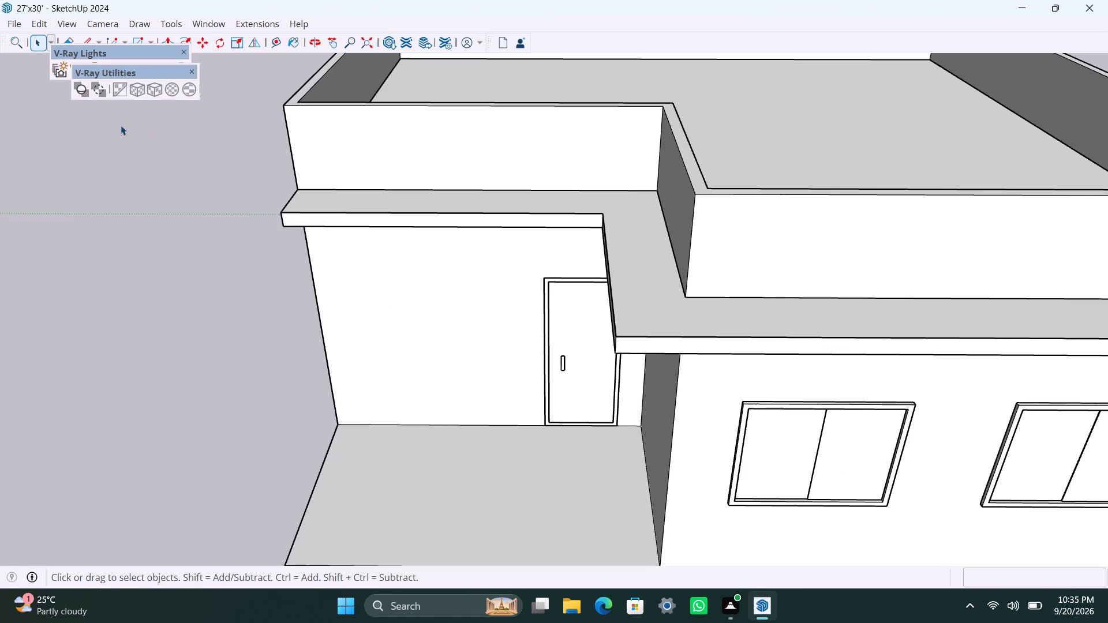
pyautogui.rightClick(677, 43)
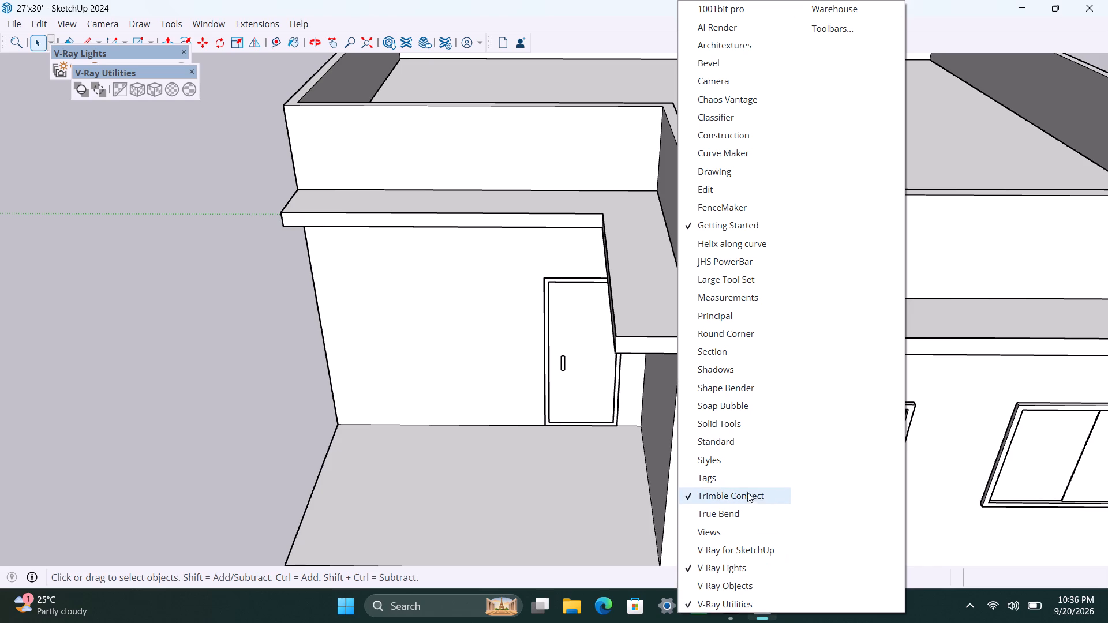
pyautogui.click(758, 552)
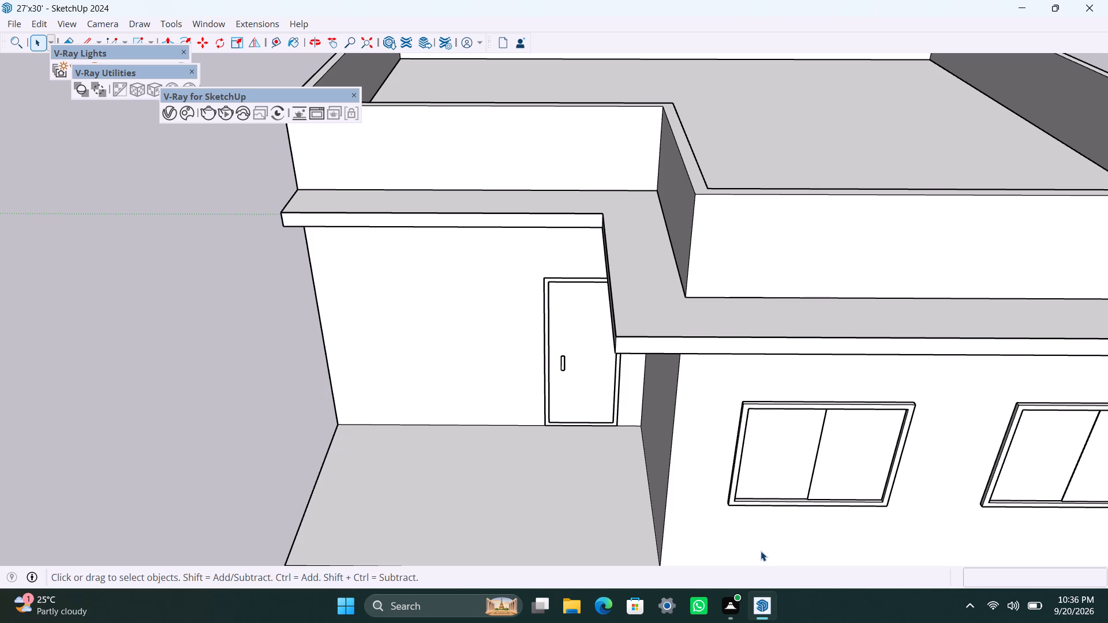
# Save the 27'x30' house model with a front view of the entrance and windows.
pyautogui.scroll(-3, 599, 571)
pyautogui.scroll(2, 599, 556)
pyautogui.scroll(-3, 604, 519)
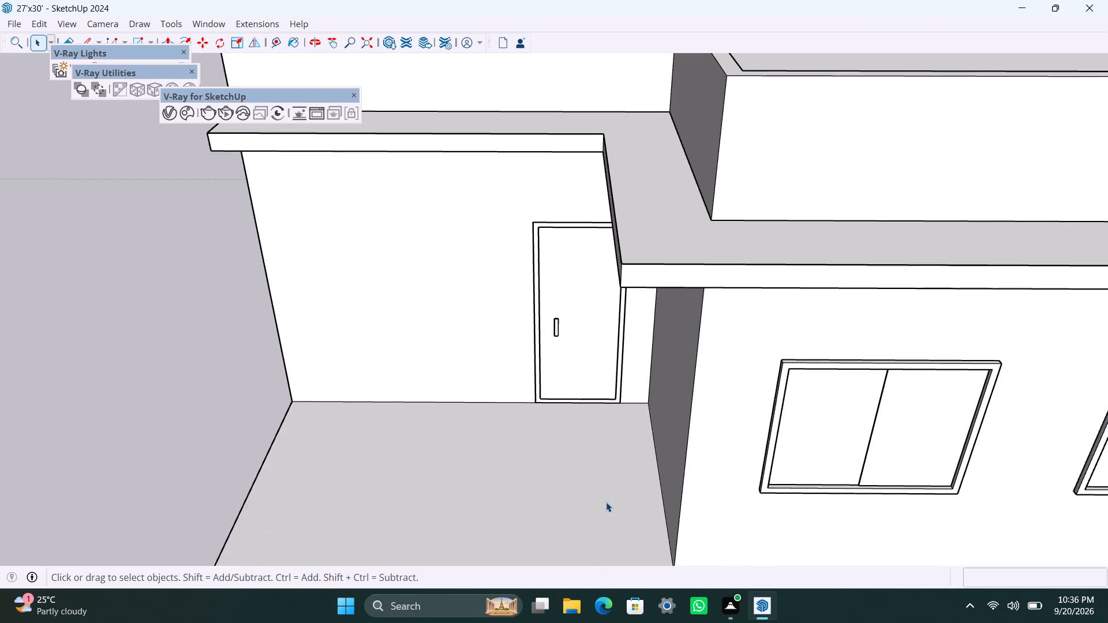
pyautogui.scroll(-1, 606, 502)
pyautogui.keyDown('shift'); pyautogui.moveTo(613, 482); pyautogui.dragTo(614, 455, button='middle'); pyautogui.keyUp('shift')
pyautogui.scroll(-3, 613, 450)
pyautogui.scroll(3, 651, 496)
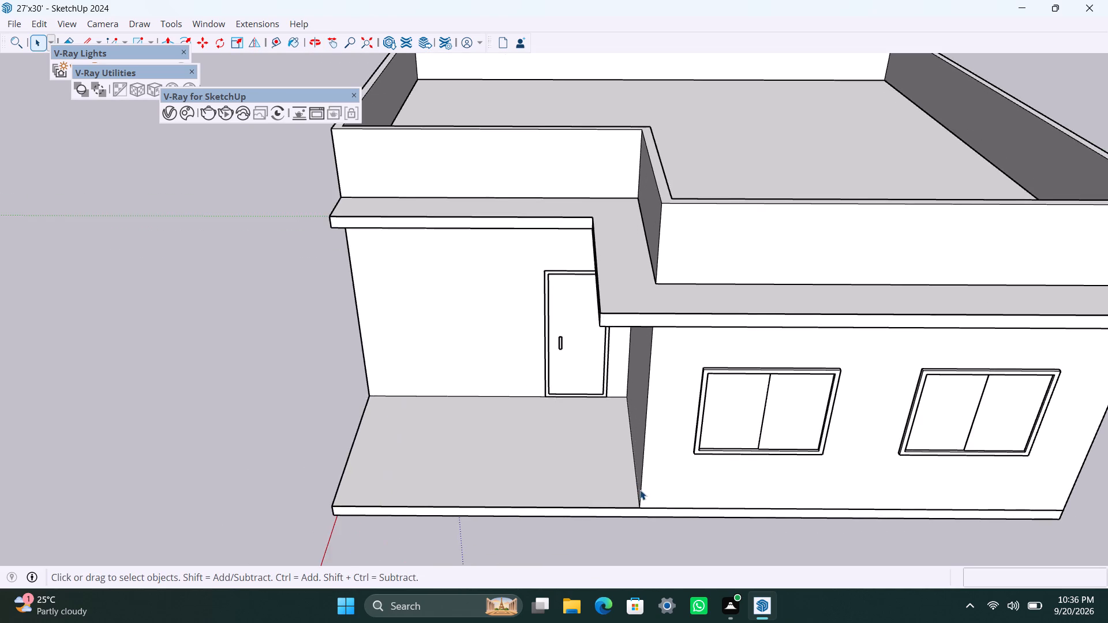
pyautogui.keyDown('shift'); pyautogui.moveTo(640, 490); pyautogui.dragTo(578, 486, button='middle'); pyautogui.keyUp('shift')
pyautogui.scroll(-3, 607, 467)
pyautogui.moveTo(655, 472); pyautogui.dragTo(728, 373, button='middle')
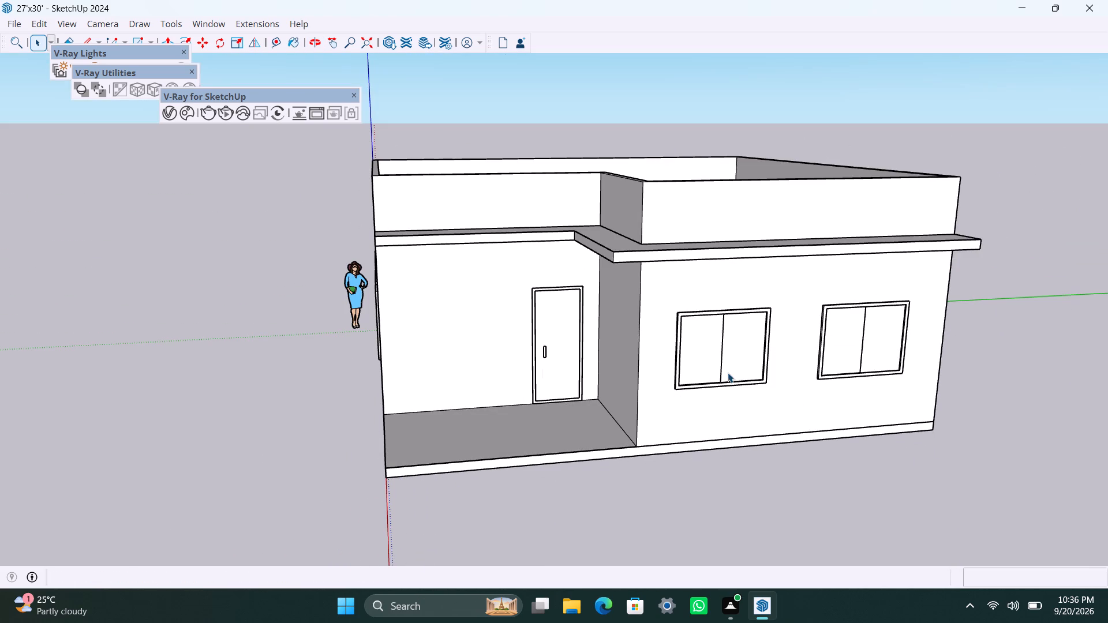
pyautogui.hotkey('ctrl', 's')
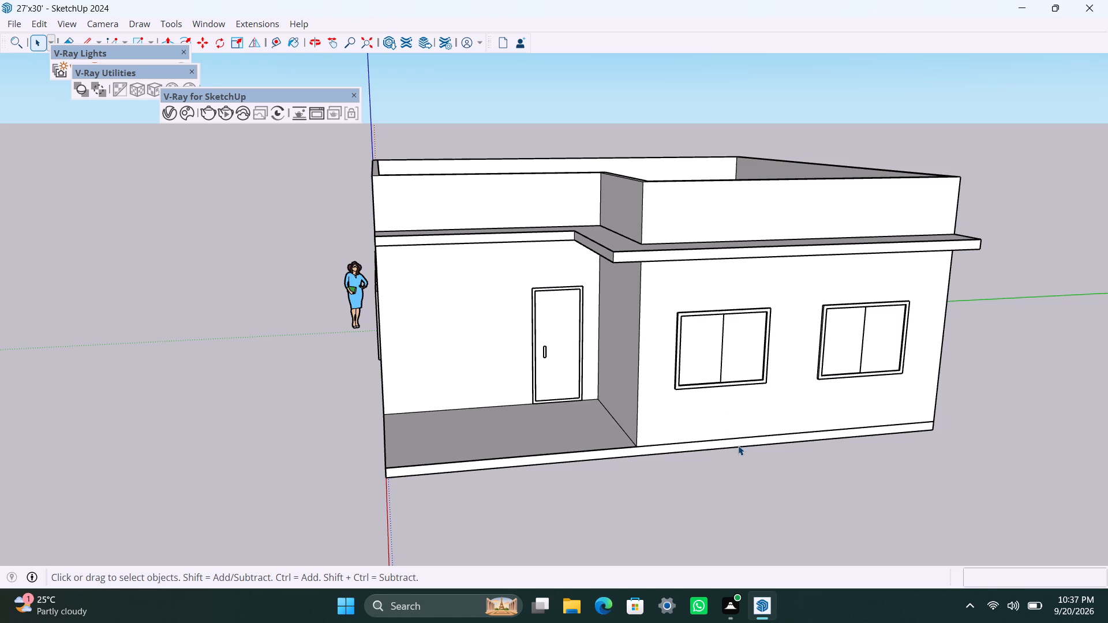
# Examine the house exterior from the front, side and above, including the entrance, windows, sunshade slab and roof parapet.
pyautogui.scroll(-4, 736, 445)
pyautogui.scroll(7, 433, 362)
pyautogui.scroll(-2, 516, 394)
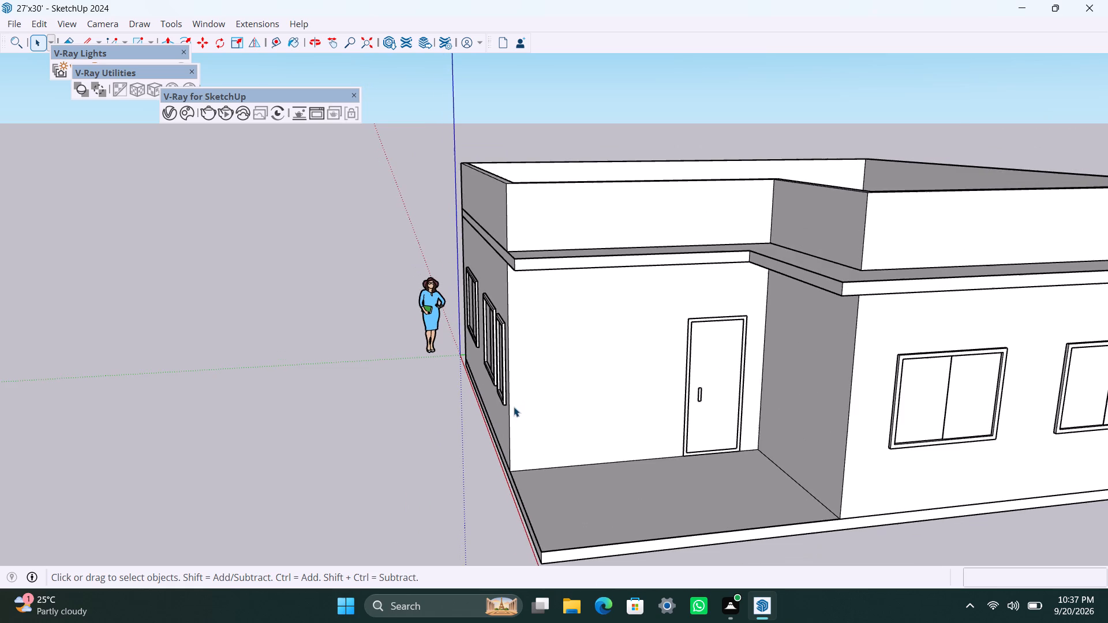
pyautogui.moveTo(514, 407); pyautogui.dragTo(466, 356, button='middle')
pyautogui.scroll(1, 466, 358)
pyautogui.moveTo(466, 368); pyautogui.dragTo(556, 388, button='middle')
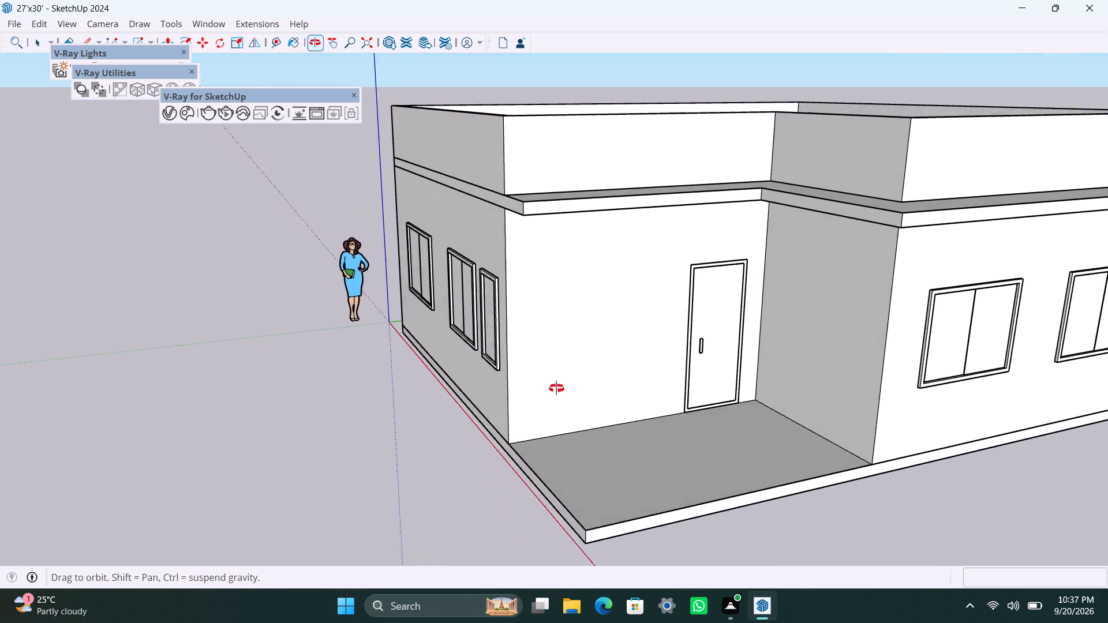
pyautogui.moveTo(556, 388); pyautogui.dragTo(584, 393, button='middle')
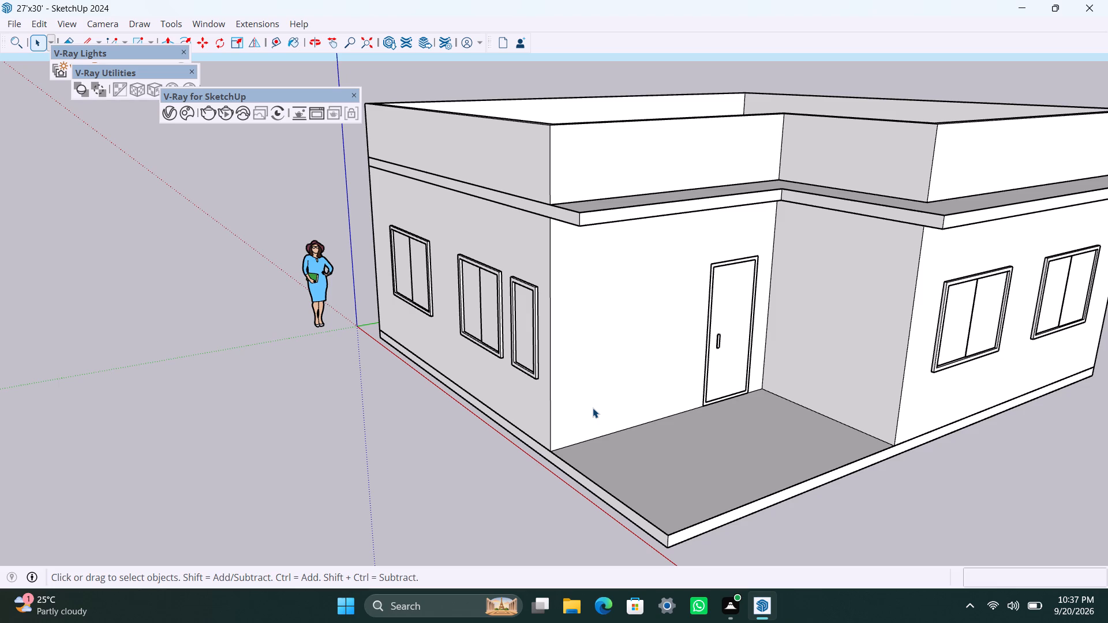
pyautogui.scroll(-4, 485, 434)
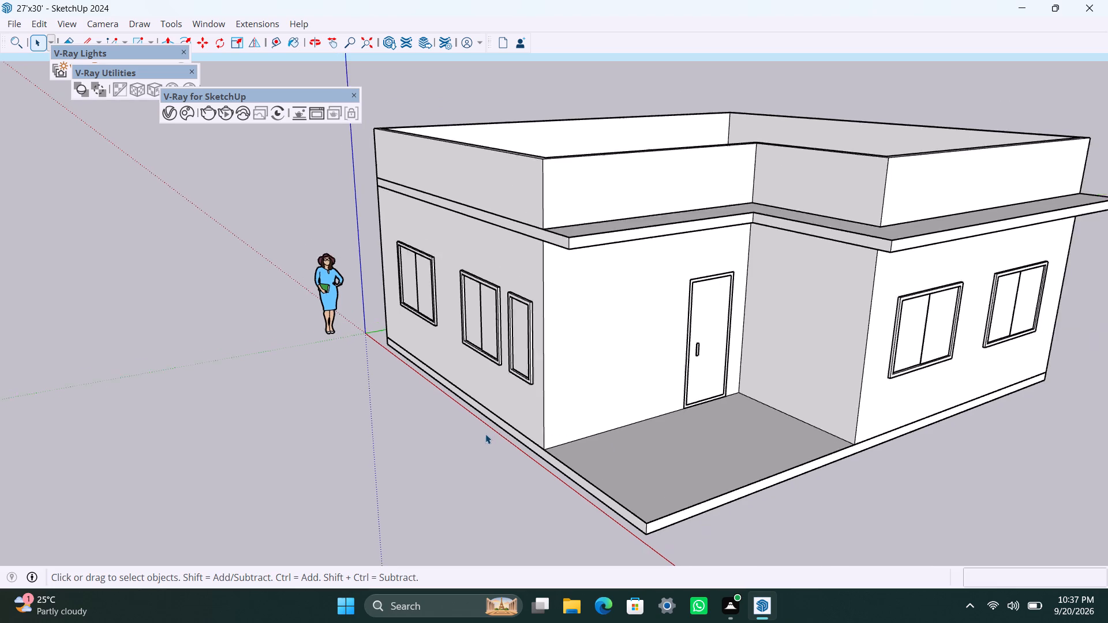
pyautogui.scroll(6, 482, 433)
pyautogui.scroll(-3, 455, 461)
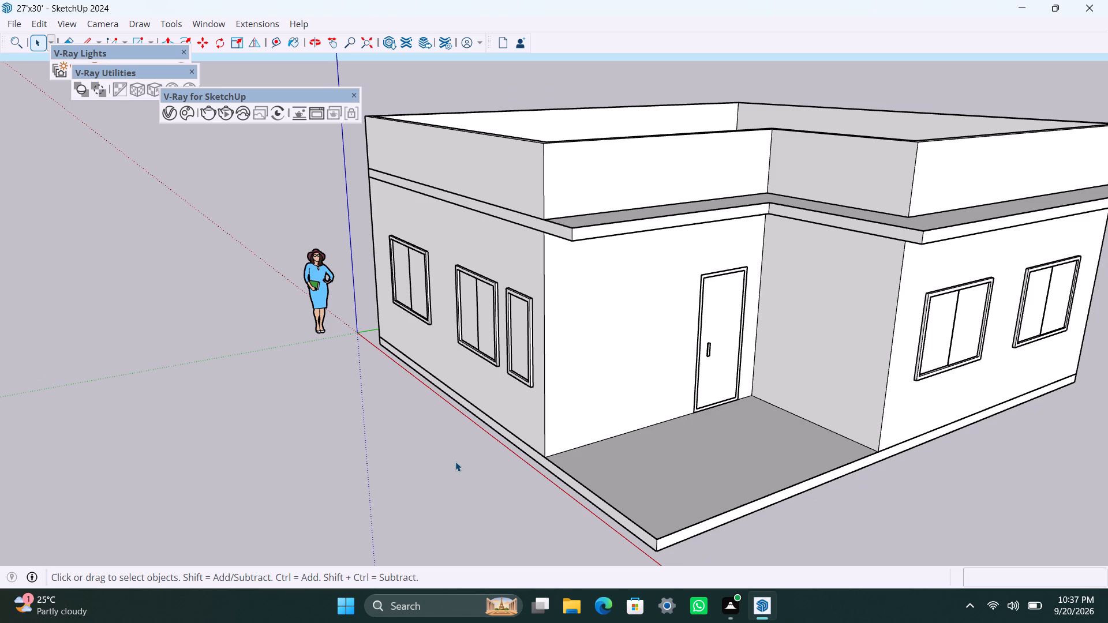
pyautogui.scroll(-3, 455, 461)
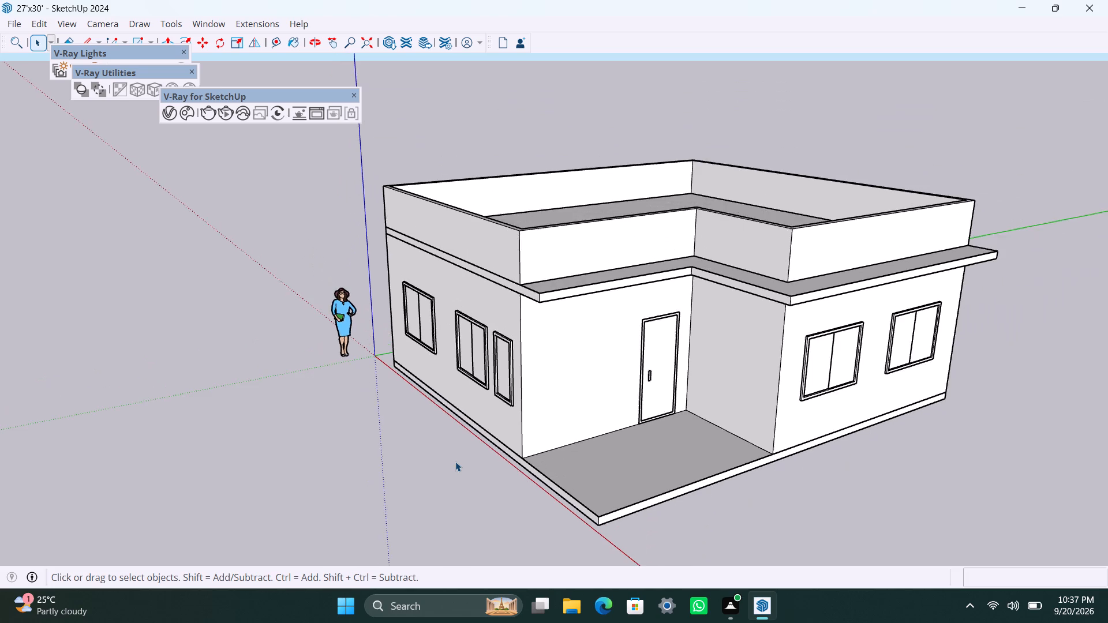
pyautogui.scroll(2, 455, 461)
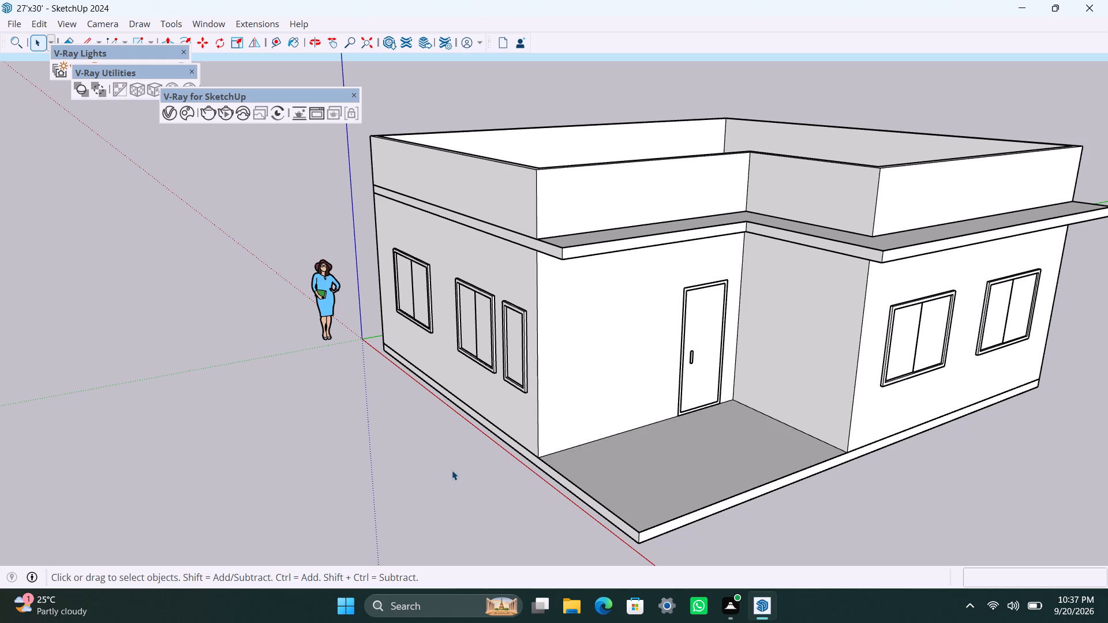
pyautogui.scroll(-5, 436, 434)
pyautogui.scroll(7, 605, 425)
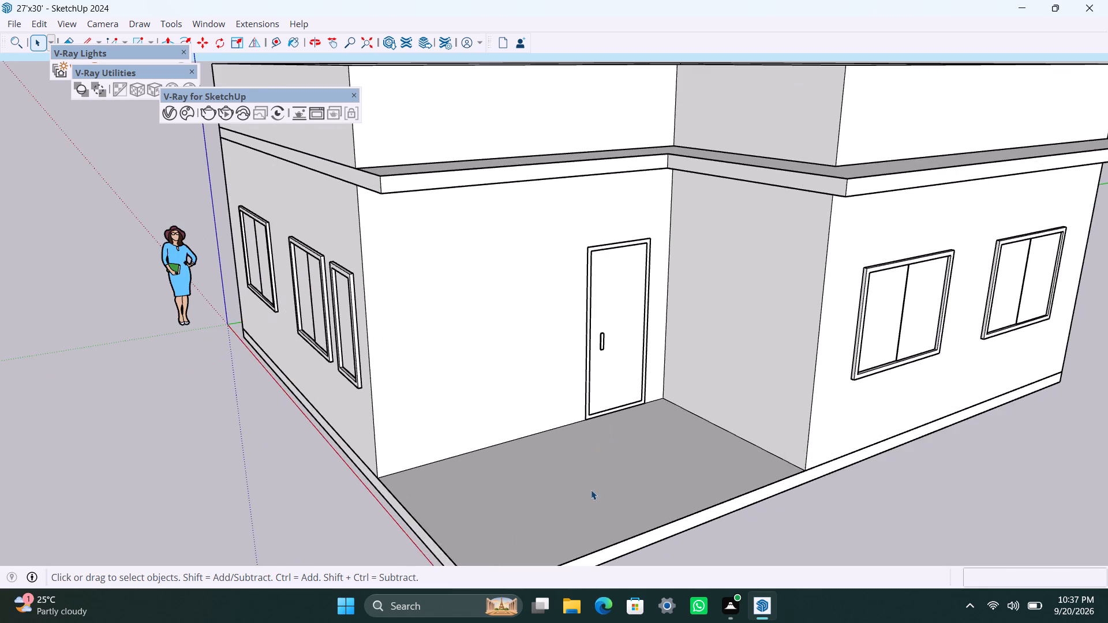
pyautogui.moveTo(590, 489); pyautogui.dragTo(455, 478, button='middle')
pyautogui.scroll(-6, 446, 441)
pyautogui.scroll(-1, 409, 348)
pyautogui.moveTo(405, 367); pyautogui.dragTo(443, 387, button='middle')
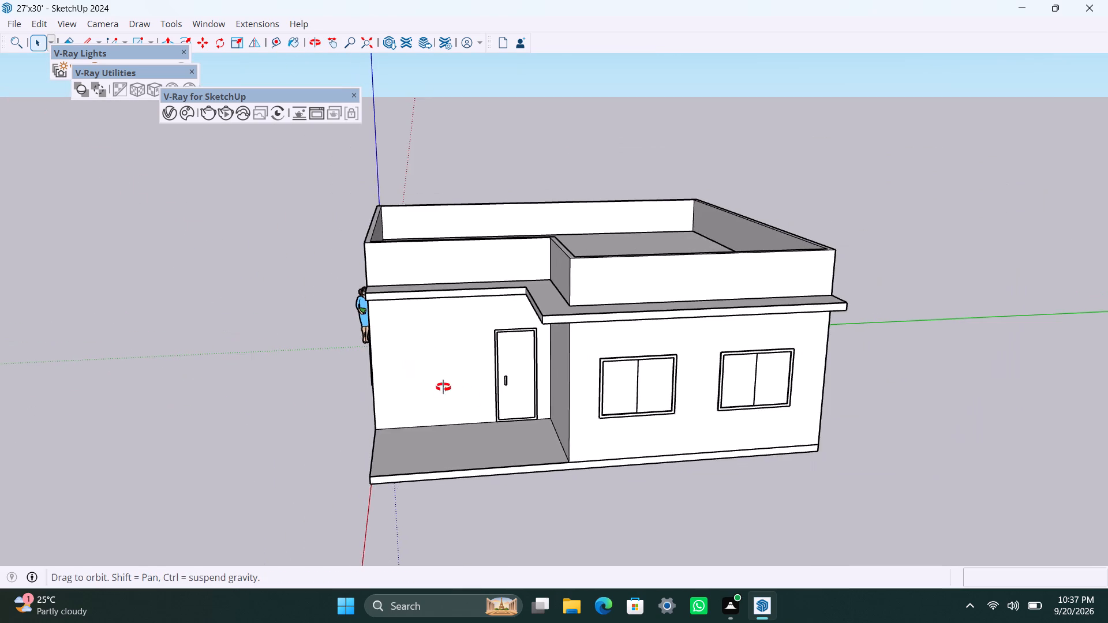
pyautogui.moveTo(443, 387); pyautogui.dragTo(763, 474, button='middle')
pyautogui.scroll(9, 691, 409)
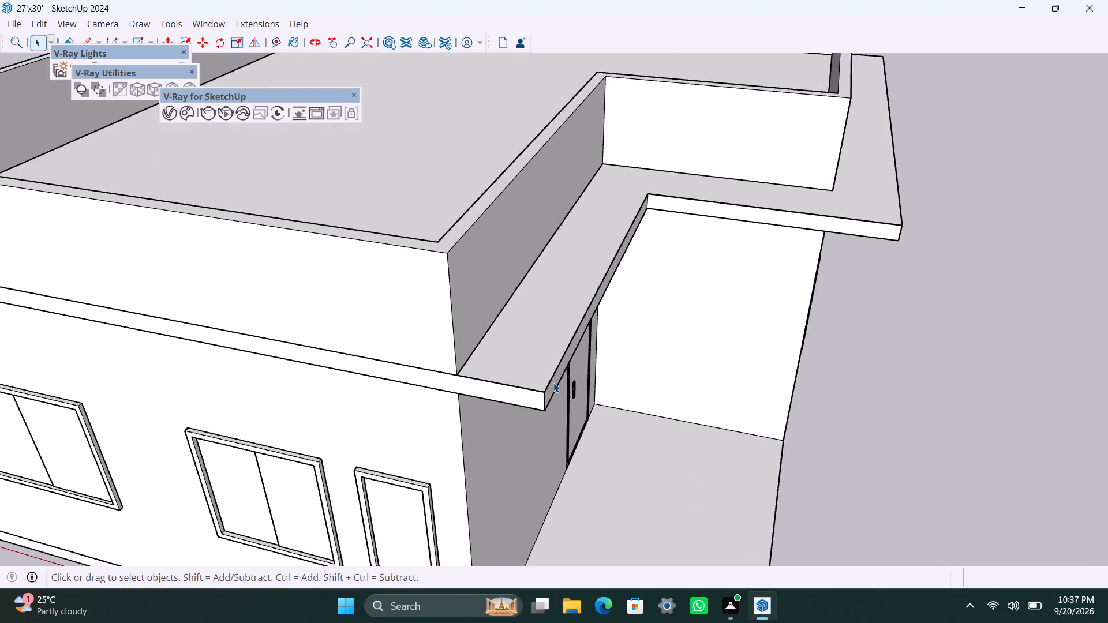
pyautogui.scroll(3, 553, 382)
pyautogui.scroll(-15, 542, 416)
pyautogui.click(791, 257)
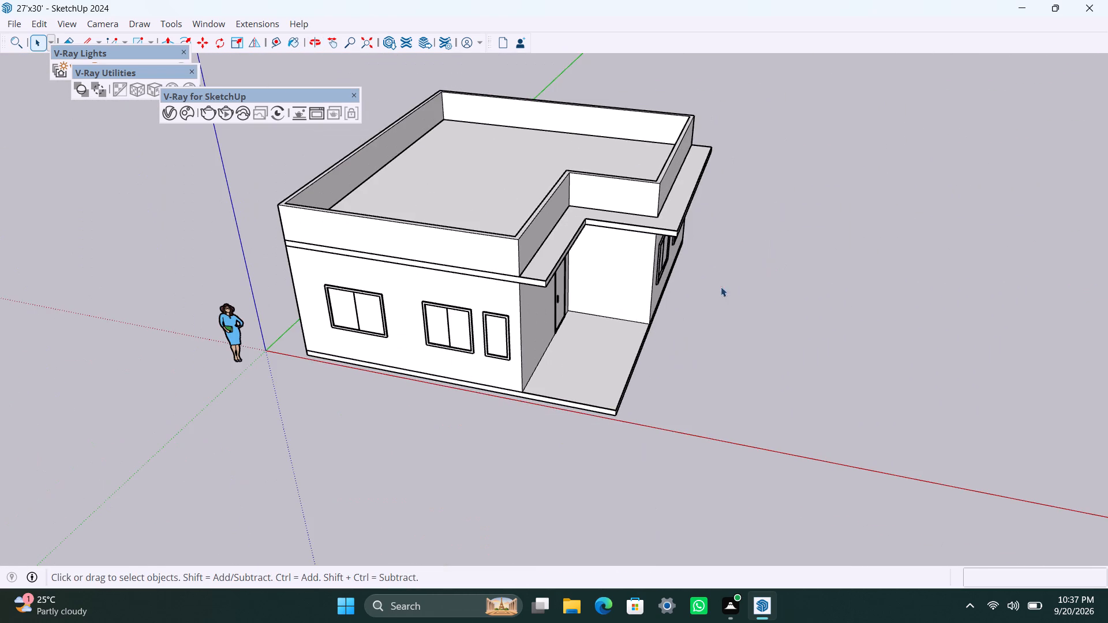
pyautogui.scroll(3, 693, 309)
pyautogui.moveTo(682, 371); pyautogui.dragTo(160, 375, button='middle')
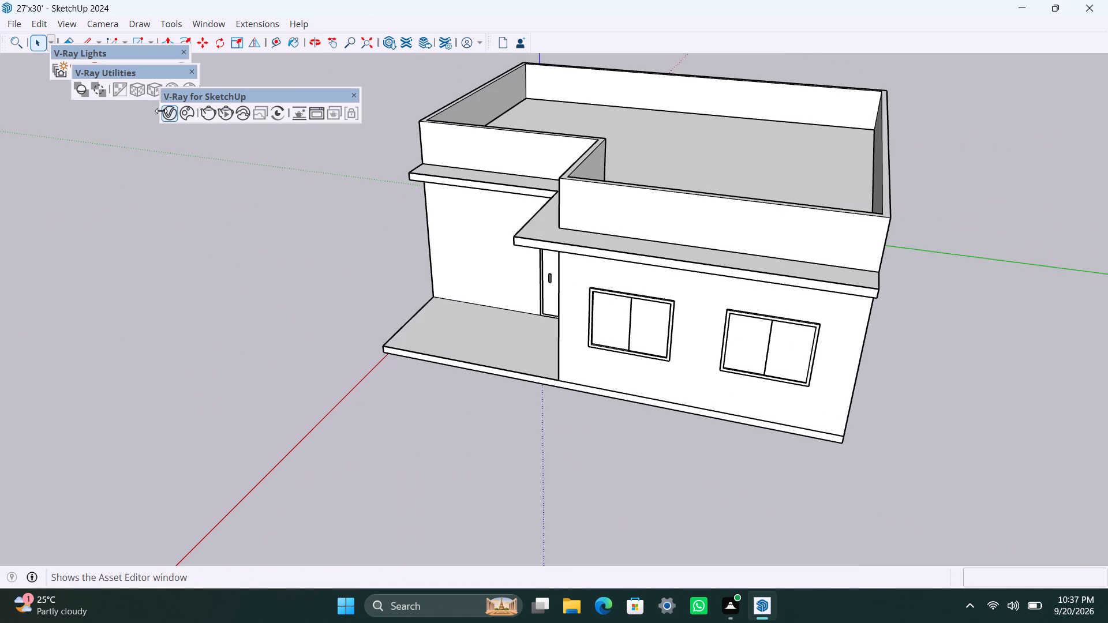
# Permanently delete all the Teddy materials, from Teddy_BookCover to Teddy_SkinShadow, in the V-Ray Asset Editor.
pyautogui.click(164, 112)
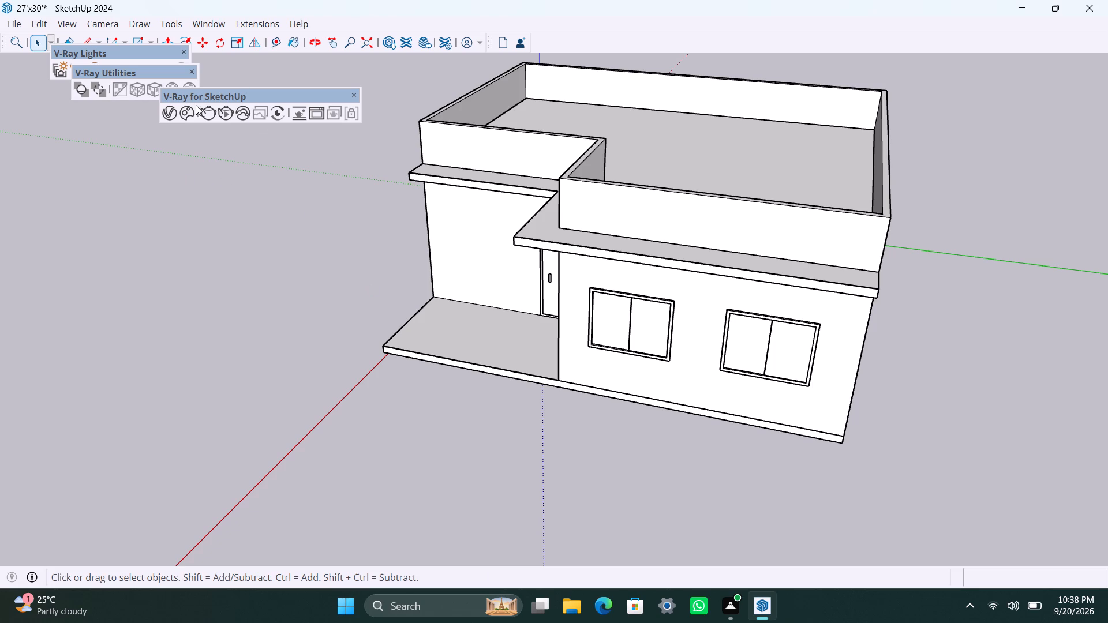
pyautogui.click(174, 114)
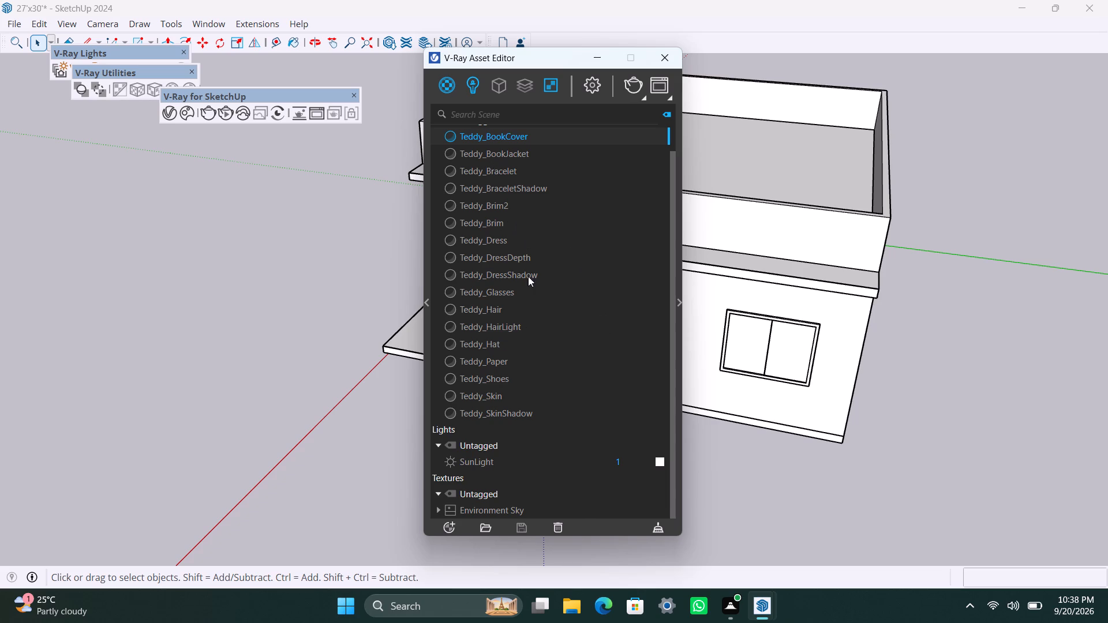
pyautogui.click(504, 416)
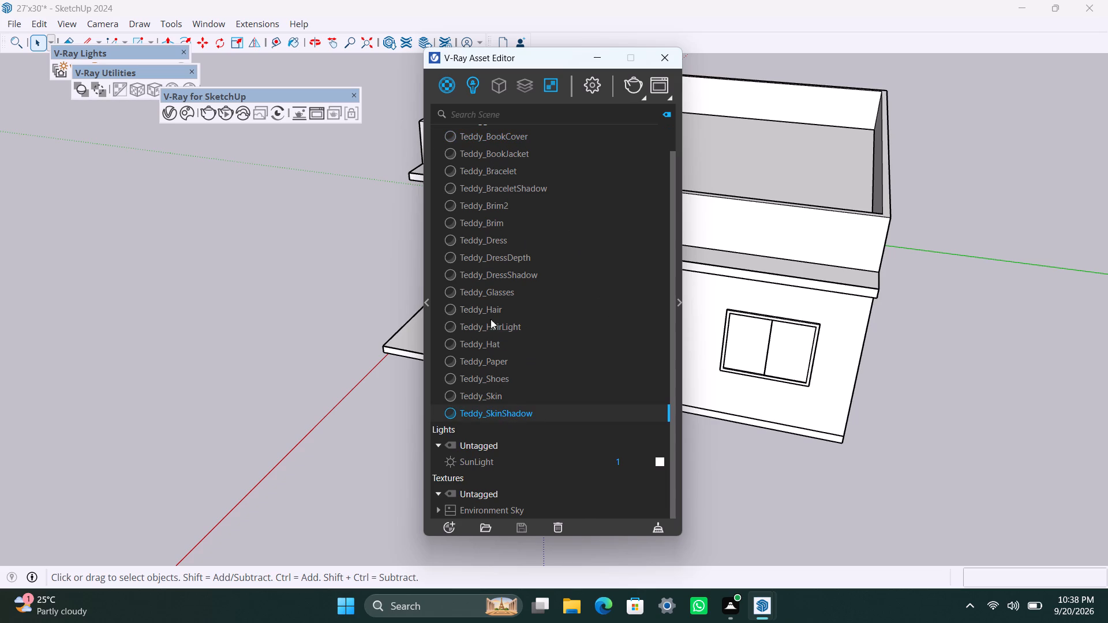
pyautogui.scroll(2, 519, 191)
pyautogui.keyDown('shift'); pyautogui.click(503, 159); pyautogui.keyUp('shift')
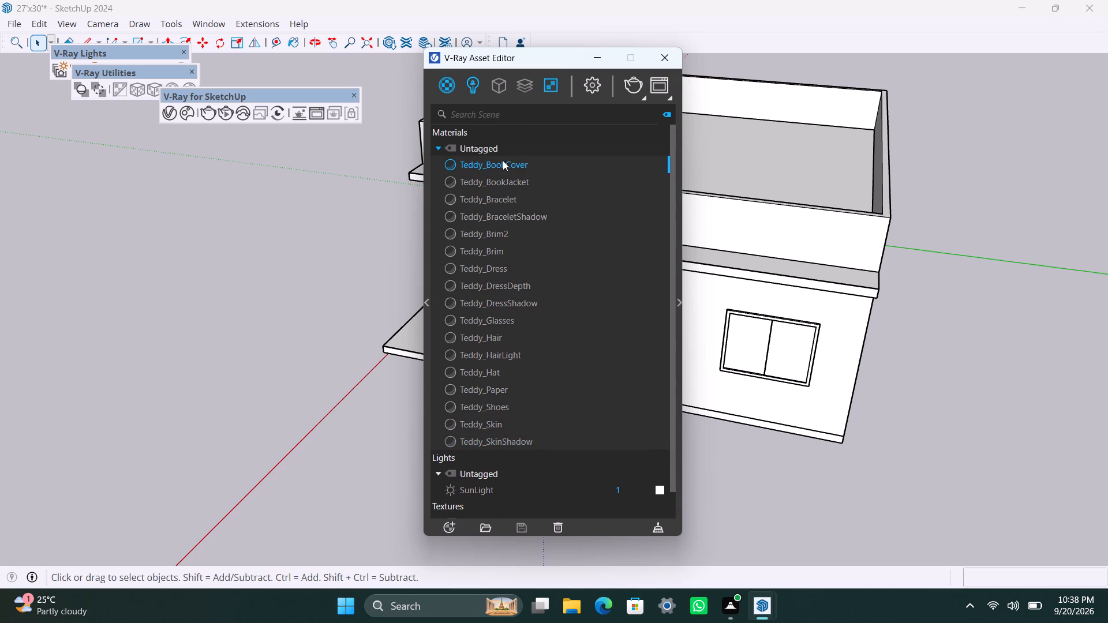
pyautogui.click(553, 523)
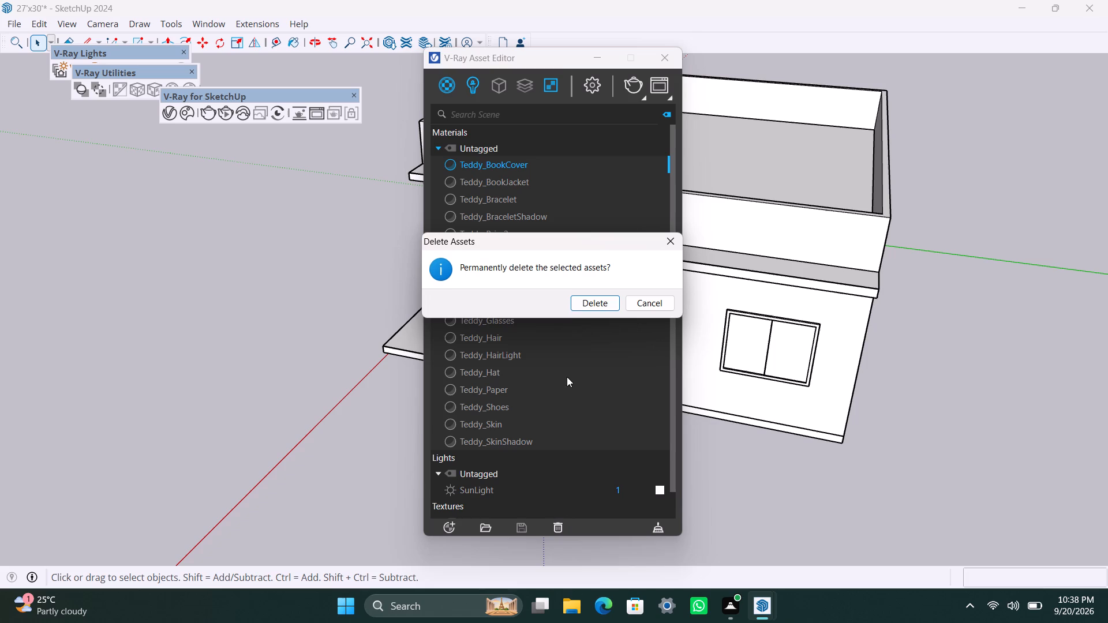
pyautogui.click(588, 304)
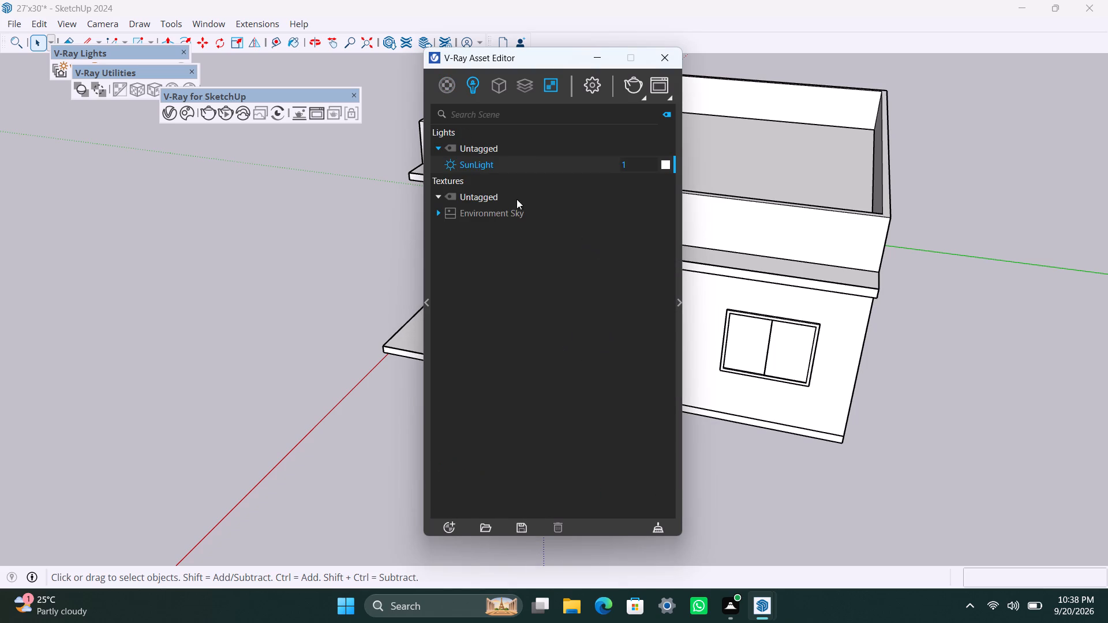
# Import the Two Color Maple Panels 300cm material from the Chaos Cosmos wood flooring materials.
pyautogui.click(188, 112)
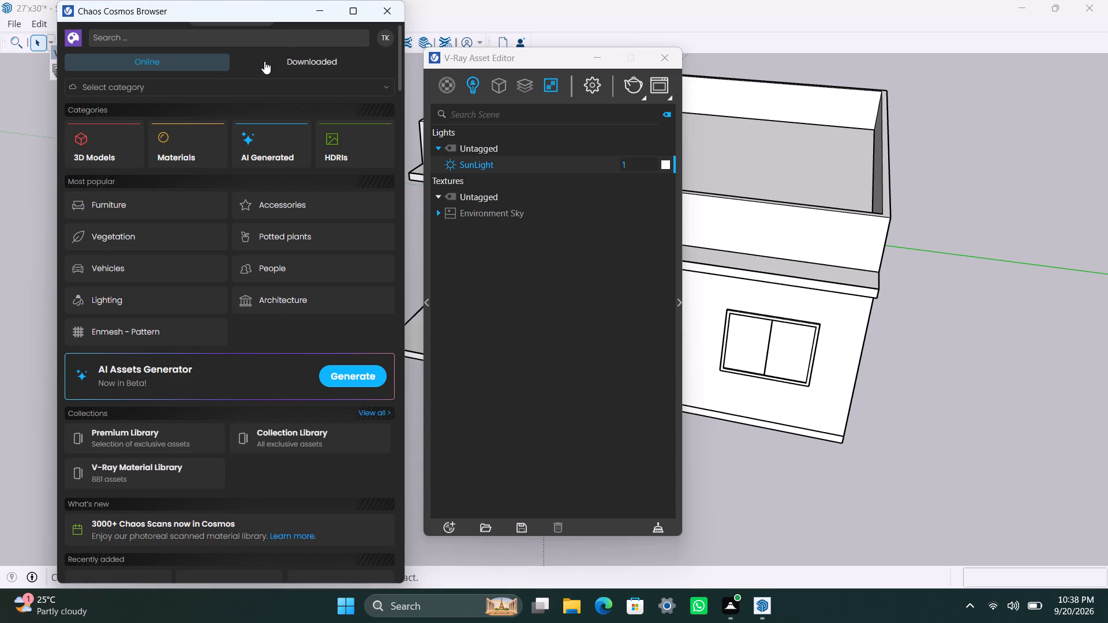
pyautogui.click(231, 86)
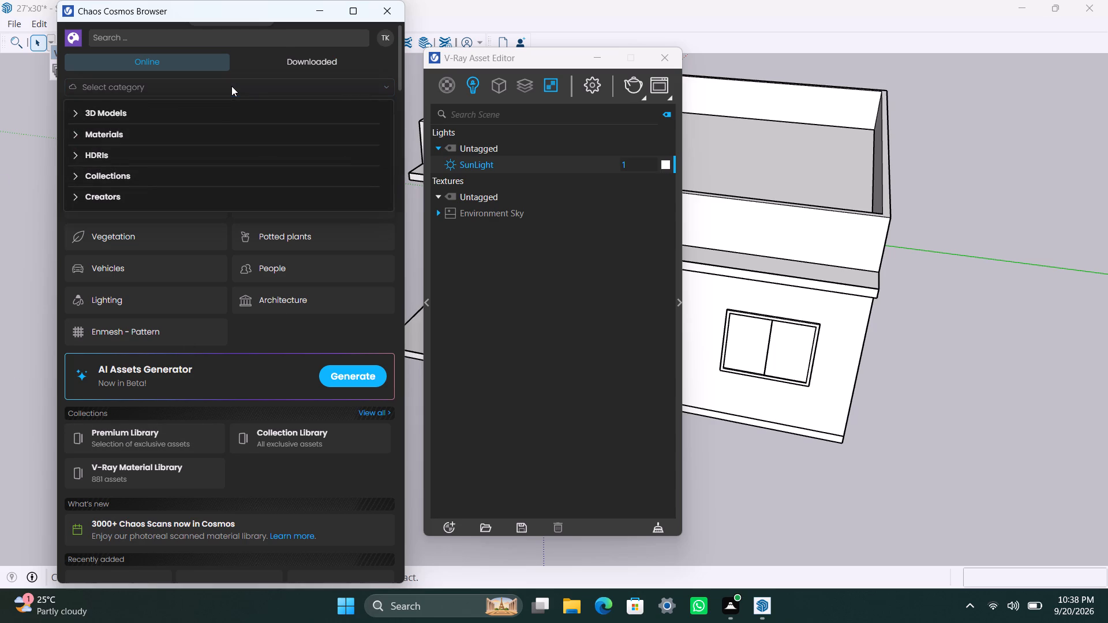
pyautogui.click(218, 134)
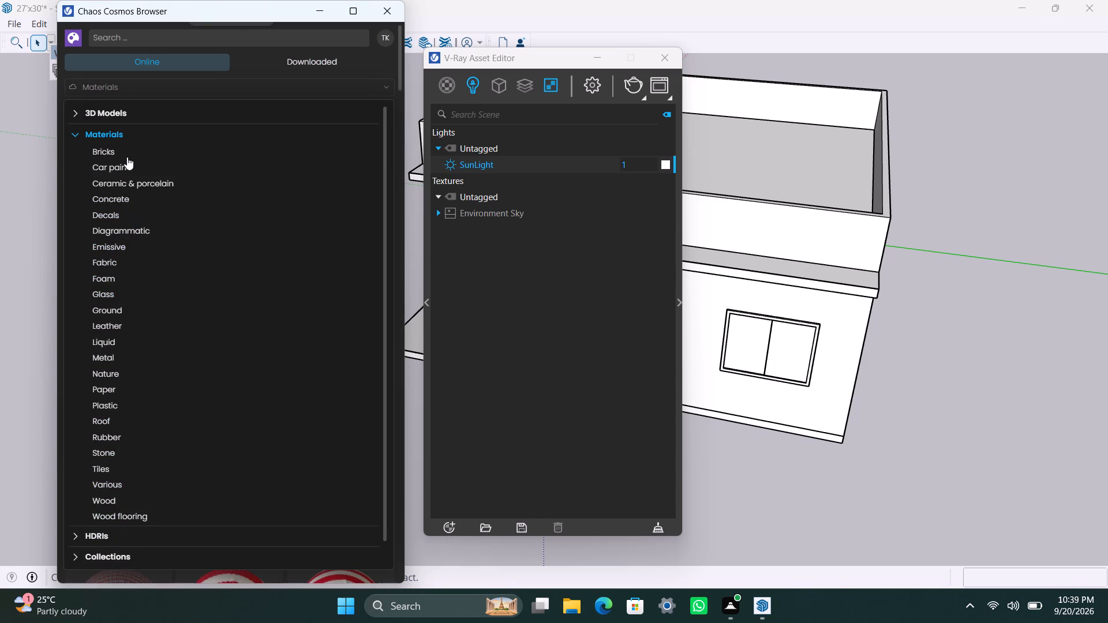
pyautogui.click(117, 512)
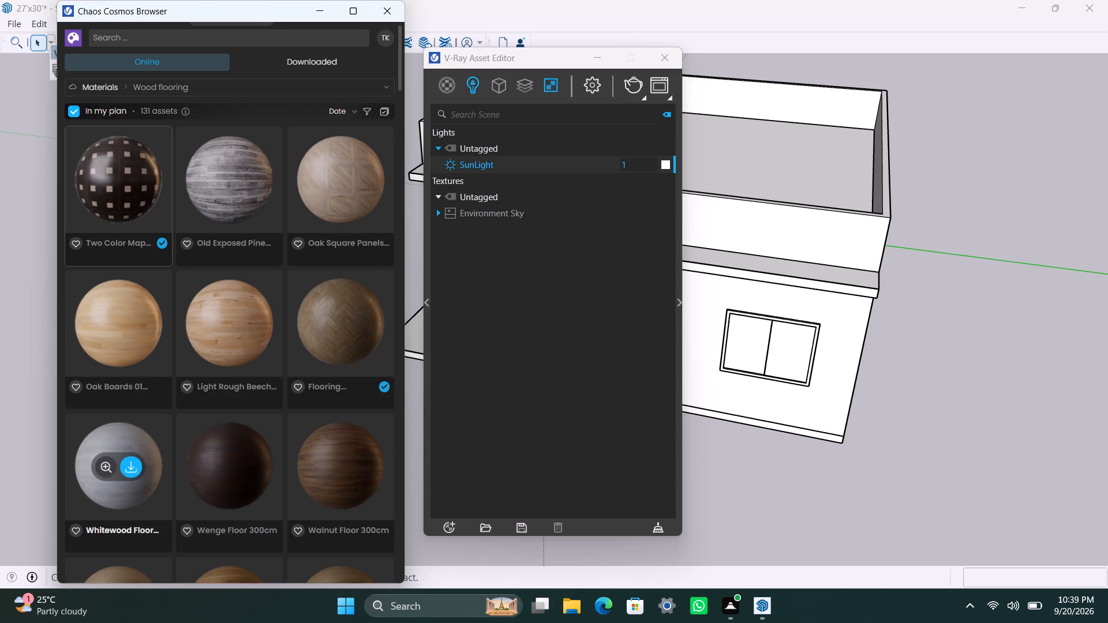
pyautogui.click(126, 190)
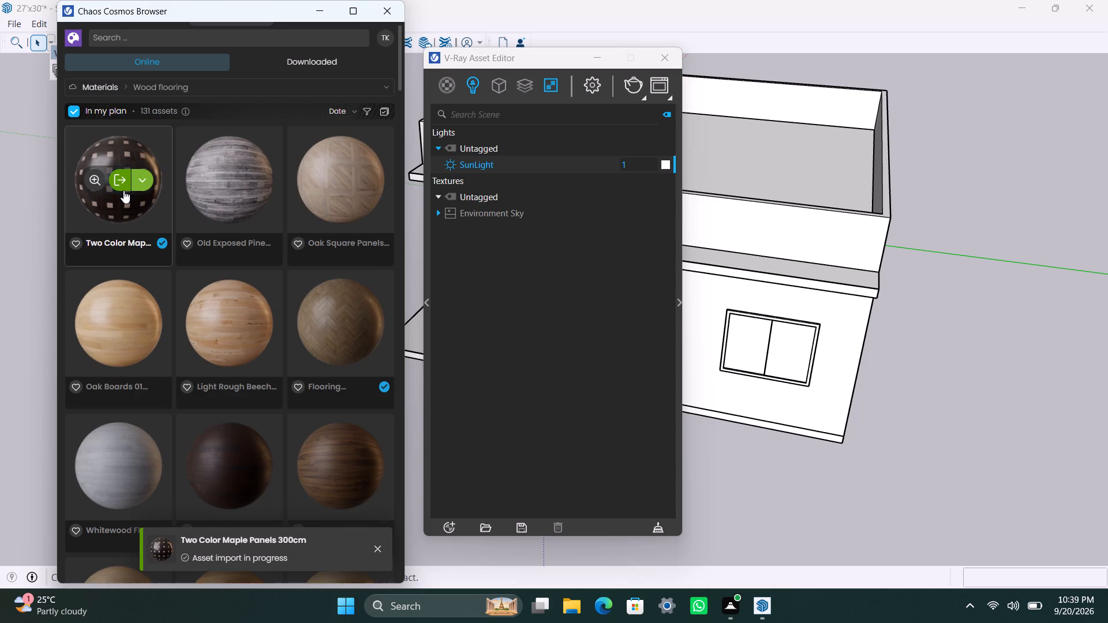
# Import the Metal Sandblasted Black 200cm material from the Cosmos metal materials.
pyautogui.click(240, 88)
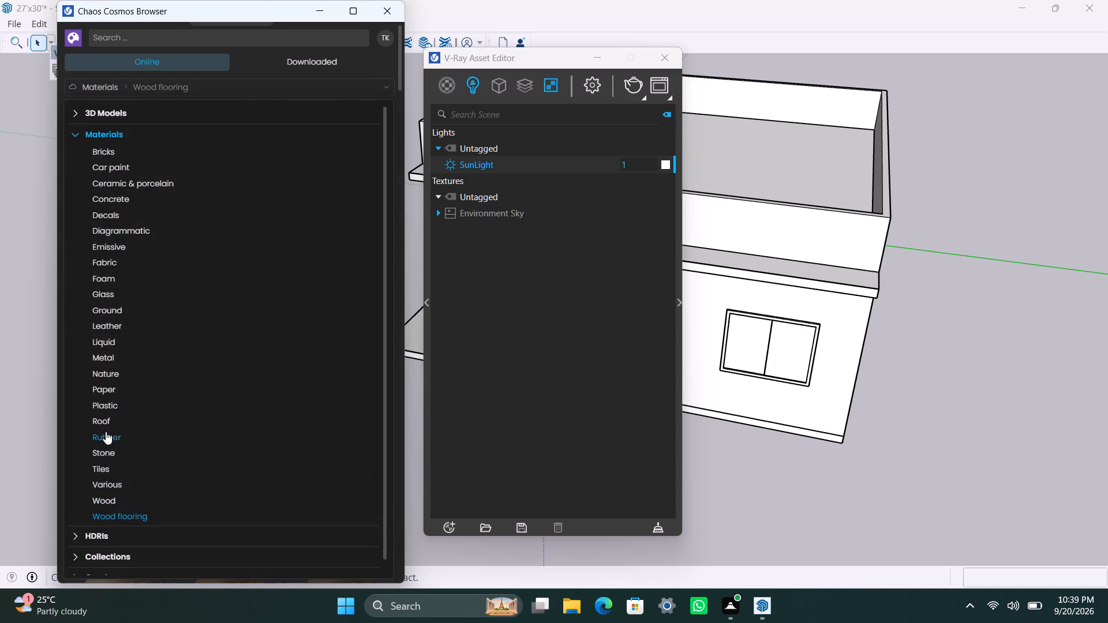
pyautogui.click(108, 362)
pyautogui.scroll(-3, 243, 350)
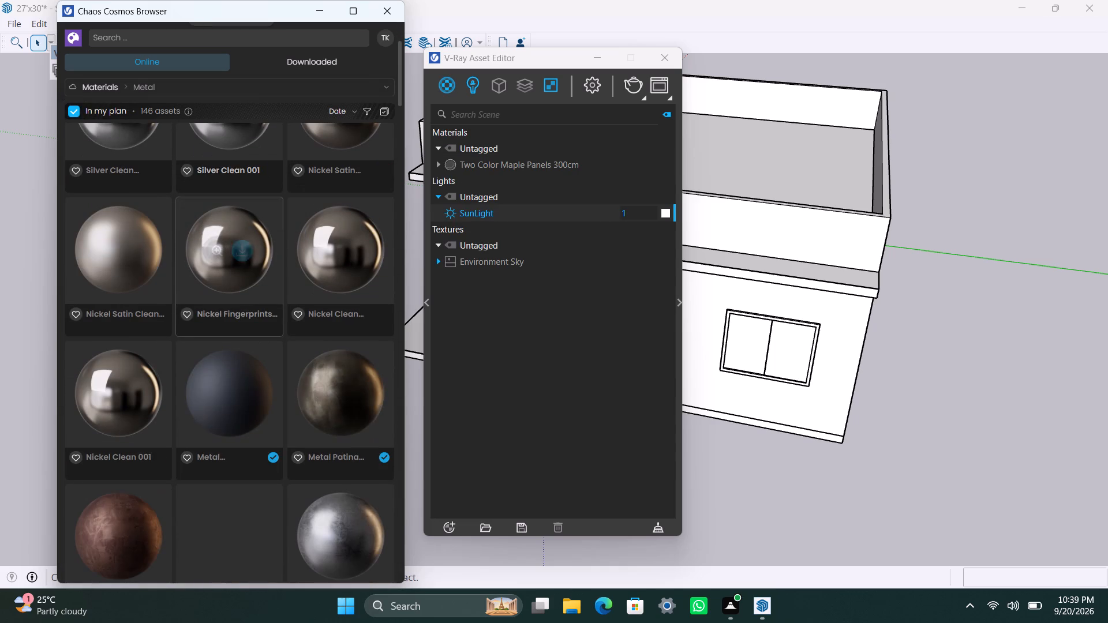
pyautogui.scroll(-4, 236, 400)
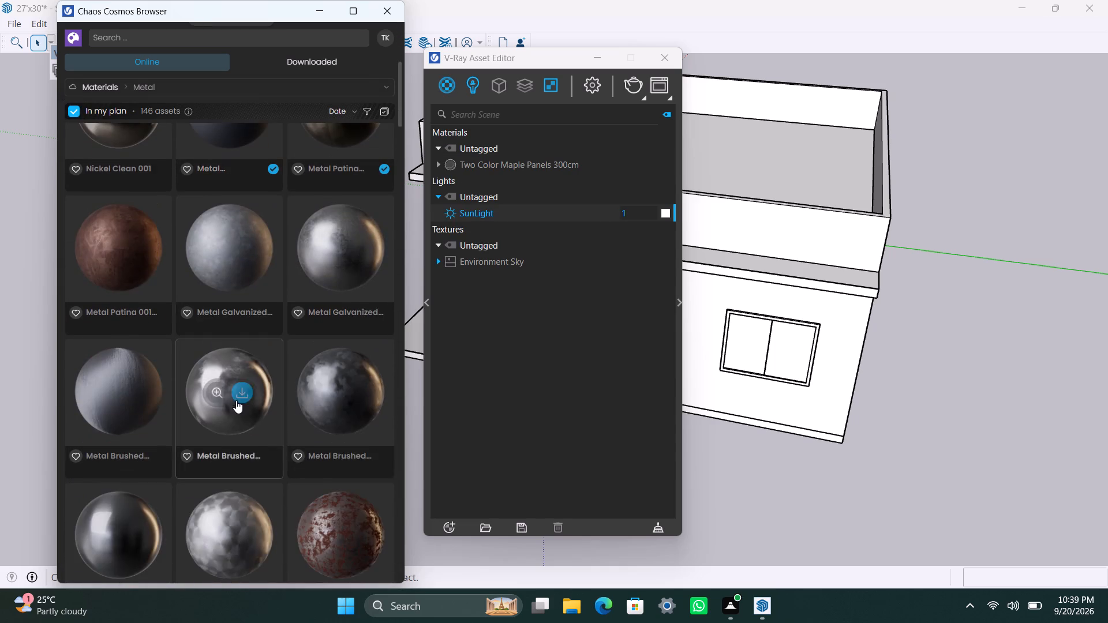
pyautogui.scroll(-6, 236, 400)
pyautogui.scroll(3, 235, 409)
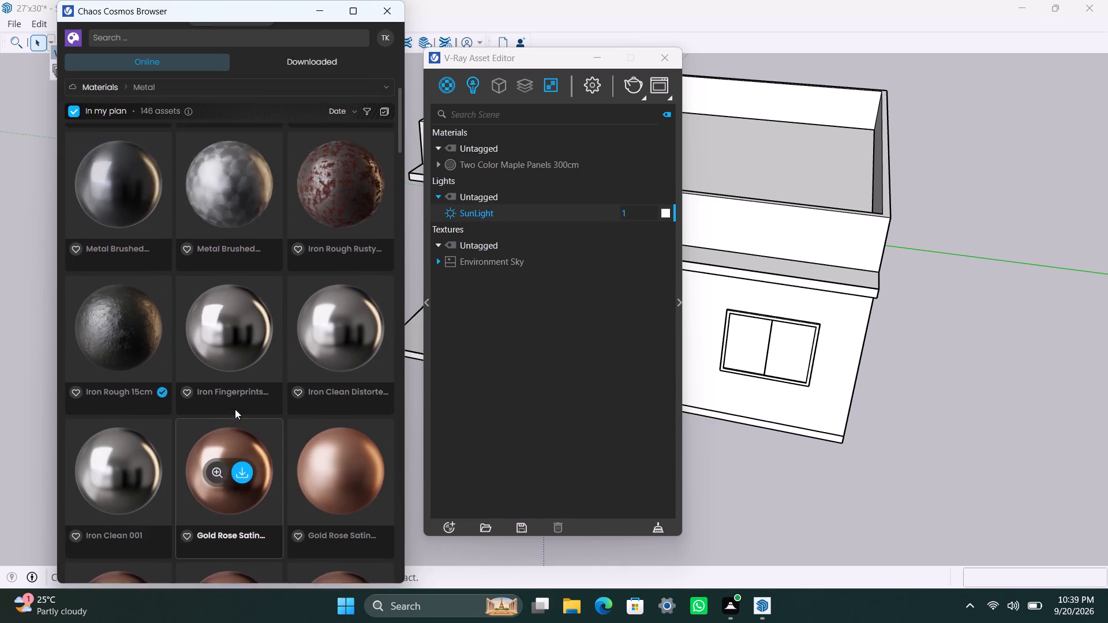
pyautogui.scroll(6, 235, 409)
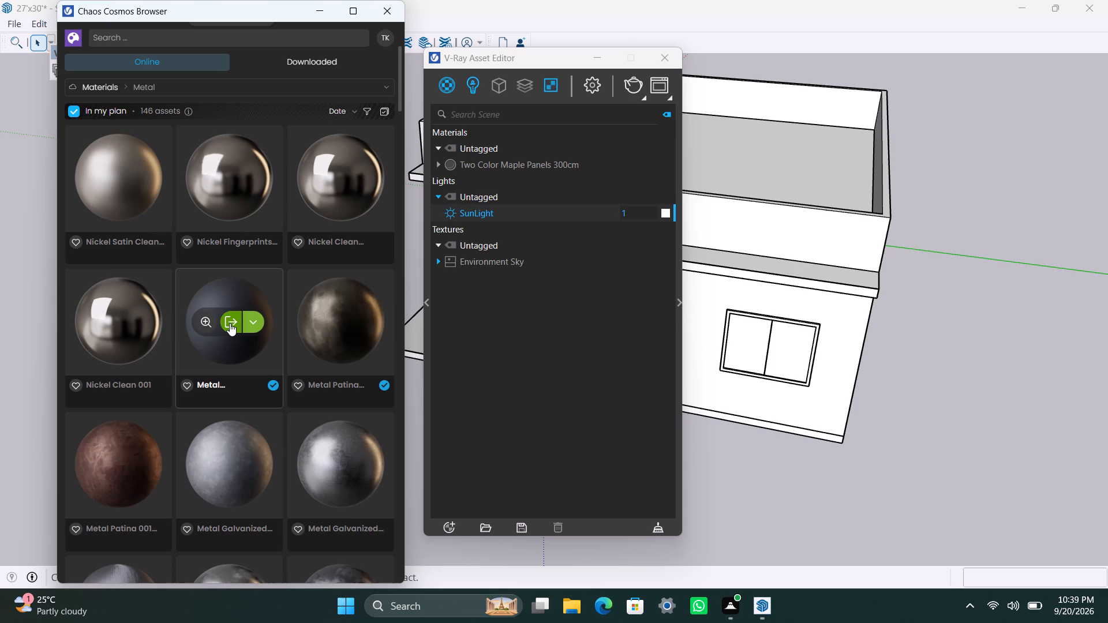
pyautogui.click(230, 323)
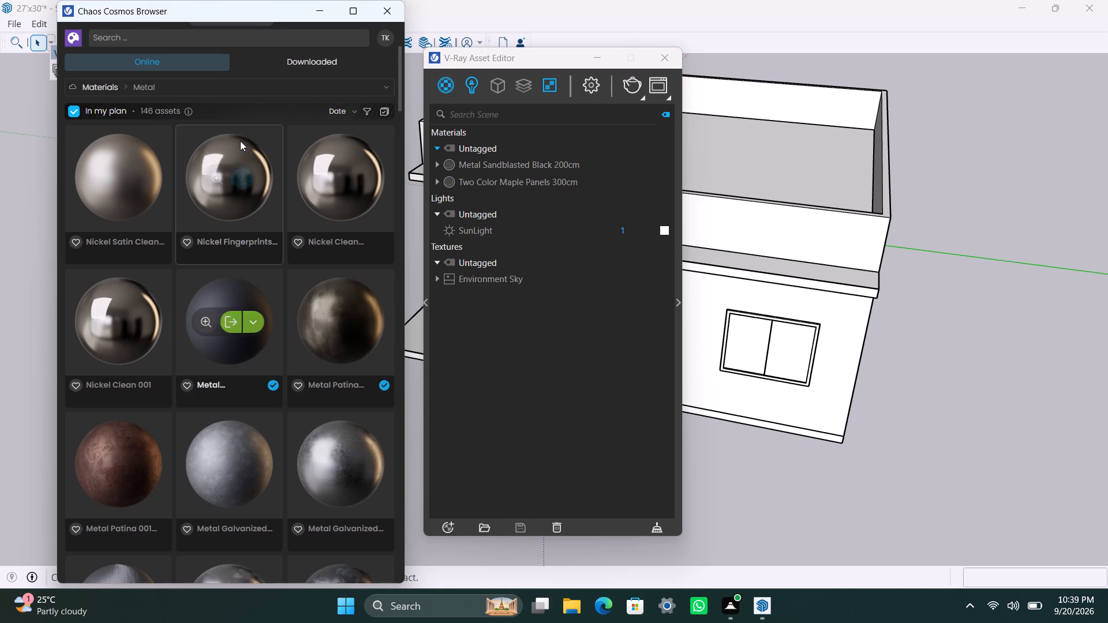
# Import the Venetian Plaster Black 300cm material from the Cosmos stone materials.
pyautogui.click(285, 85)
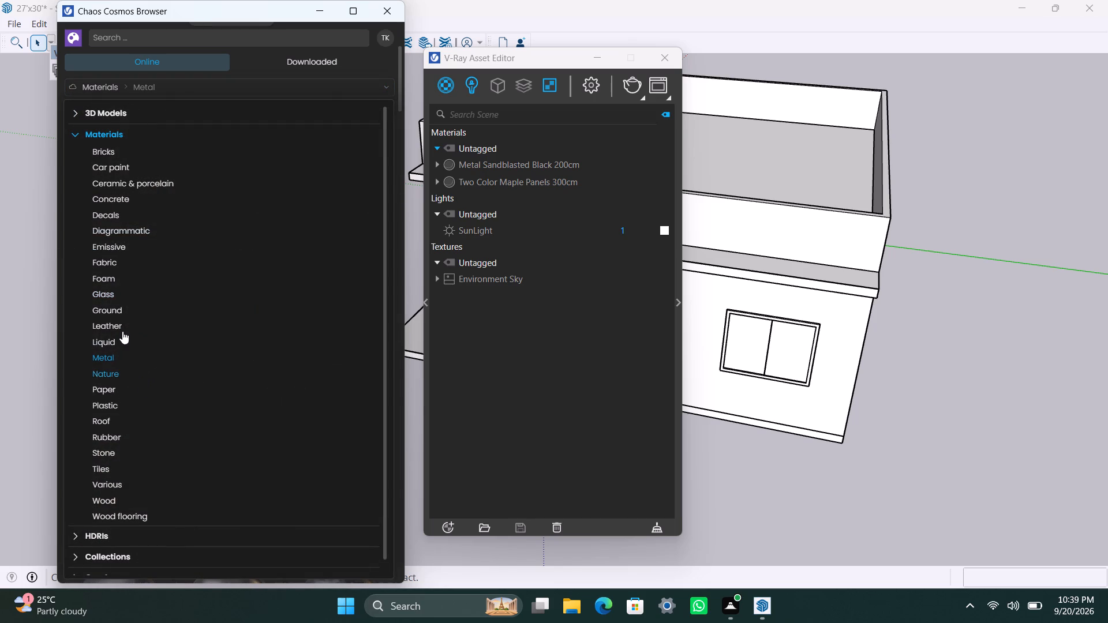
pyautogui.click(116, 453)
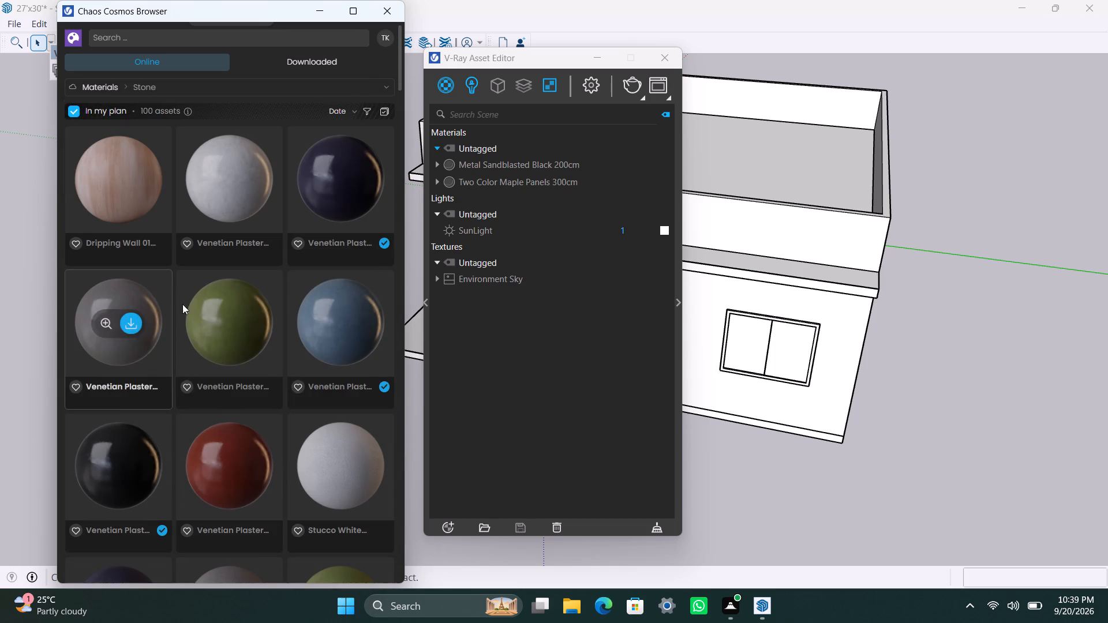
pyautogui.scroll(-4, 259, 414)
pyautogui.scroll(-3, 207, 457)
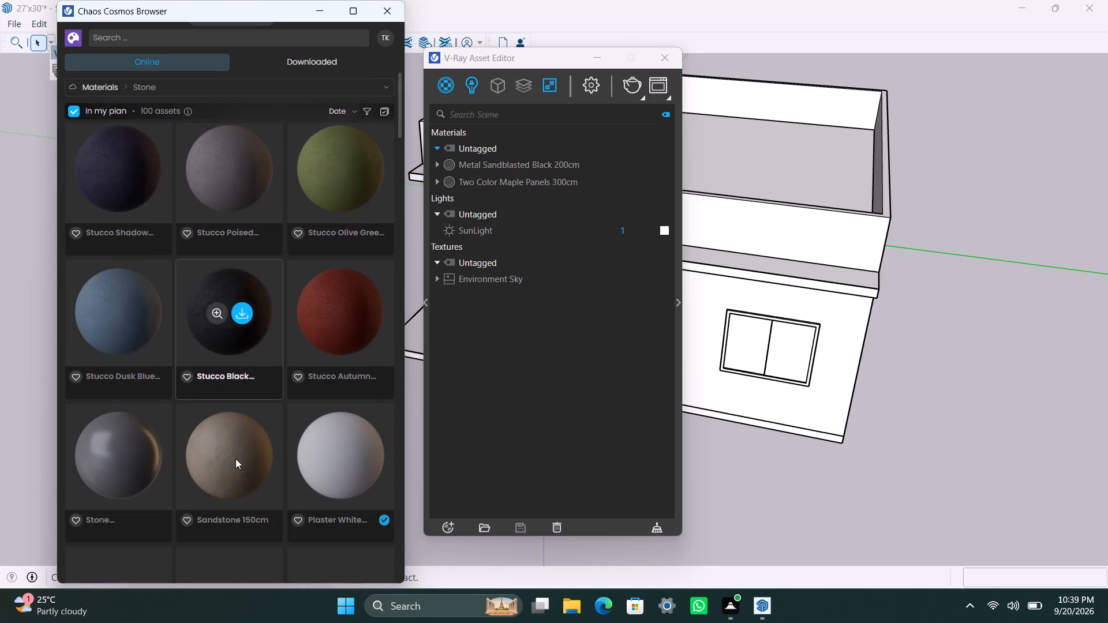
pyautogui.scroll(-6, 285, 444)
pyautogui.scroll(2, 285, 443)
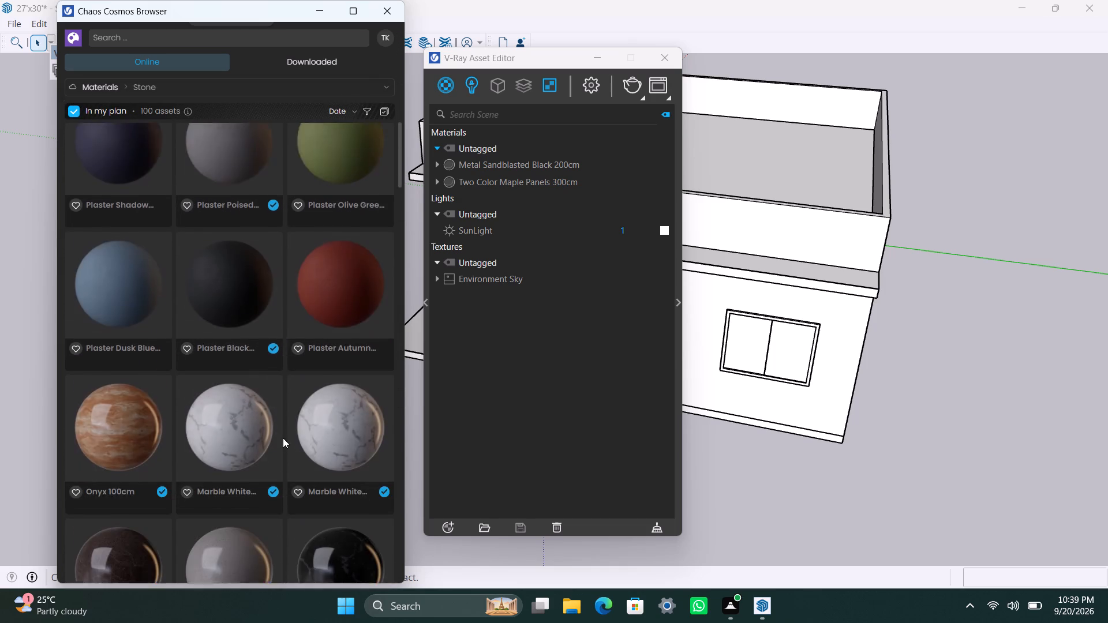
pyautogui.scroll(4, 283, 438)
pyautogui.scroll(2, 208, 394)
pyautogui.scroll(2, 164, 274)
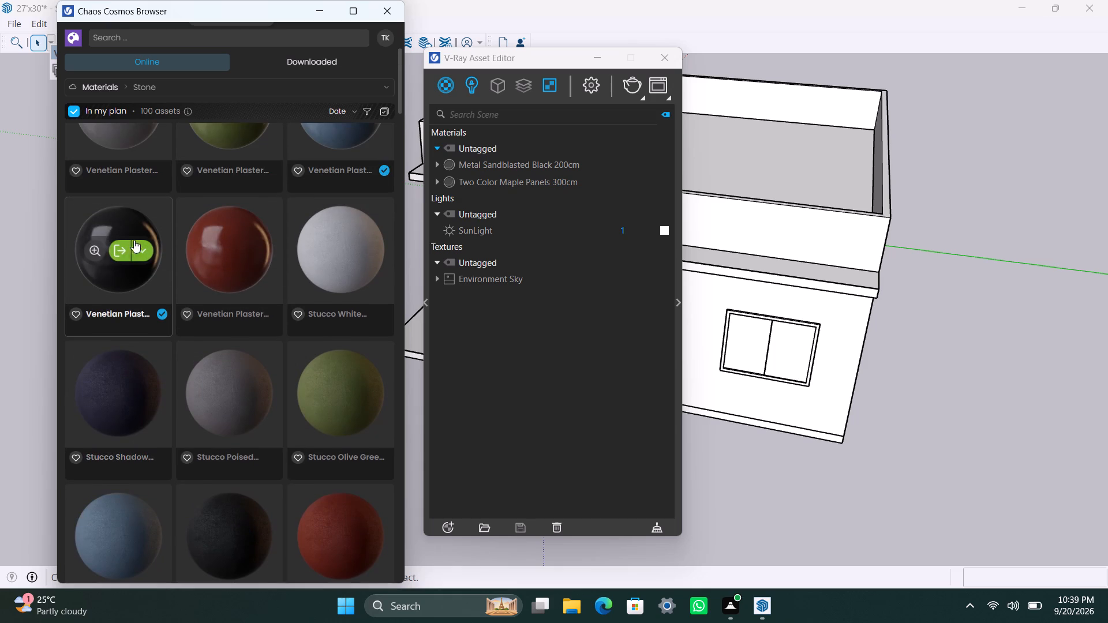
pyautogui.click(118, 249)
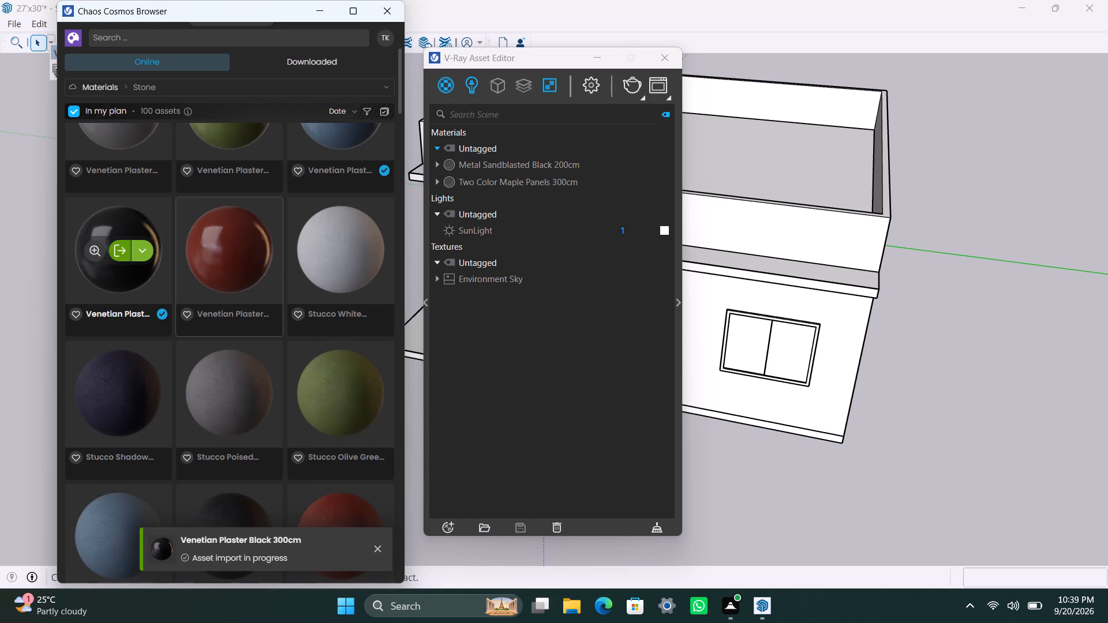
# Import the Asphalt A01 100cm material from the Cosmos ground materials.
pyautogui.click(305, 85)
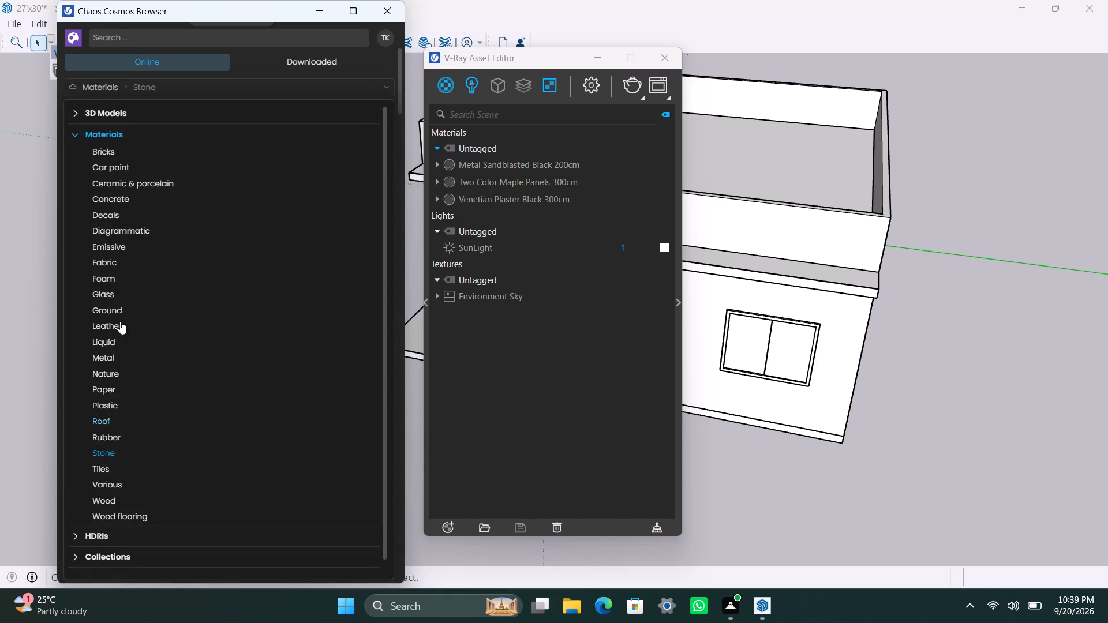
pyautogui.click(114, 308)
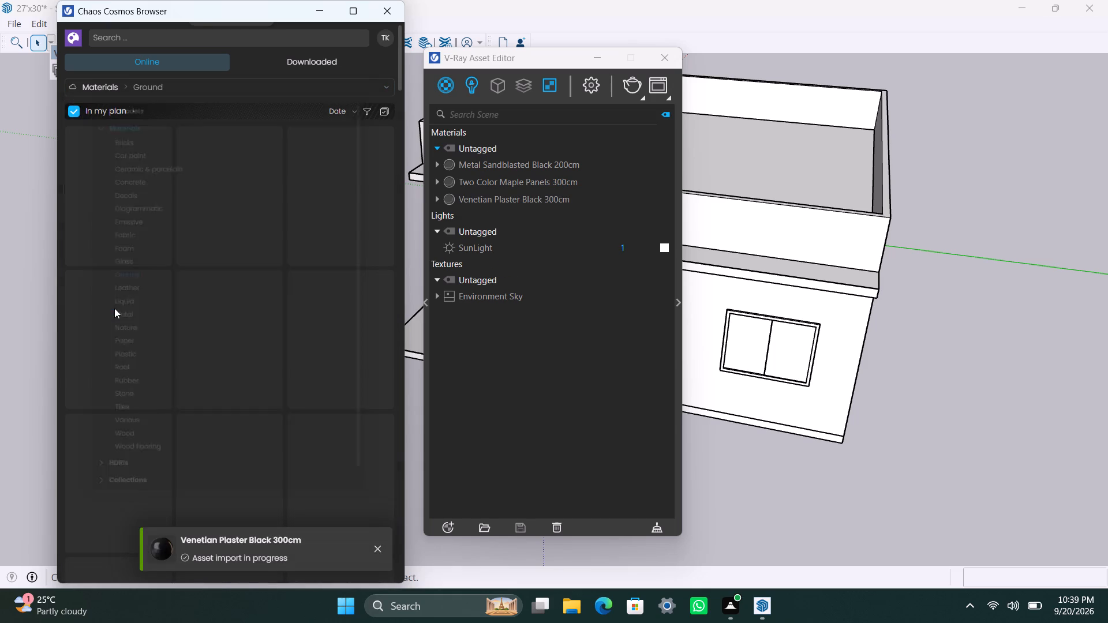
pyautogui.scroll(-9, 196, 378)
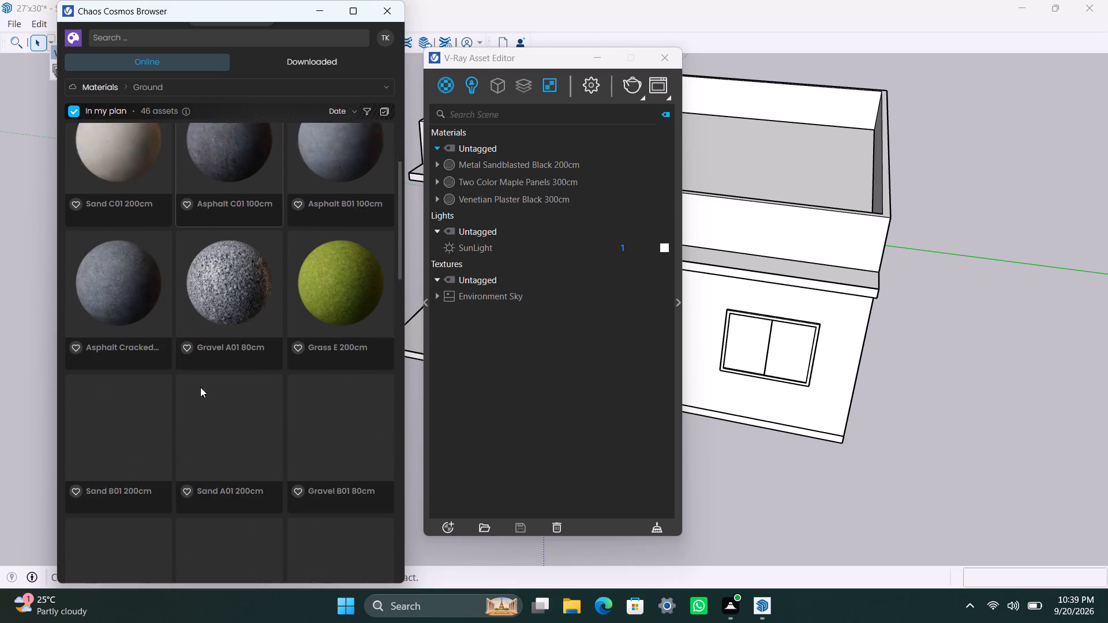
pyautogui.scroll(-8, 204, 387)
pyautogui.scroll(3, 170, 393)
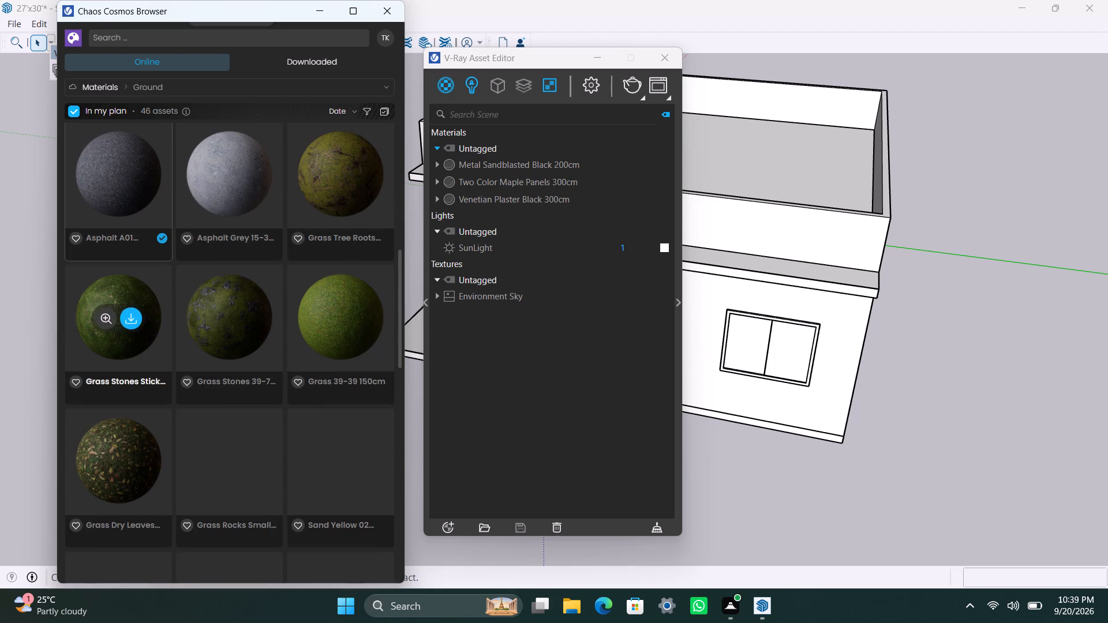
pyautogui.click(118, 181)
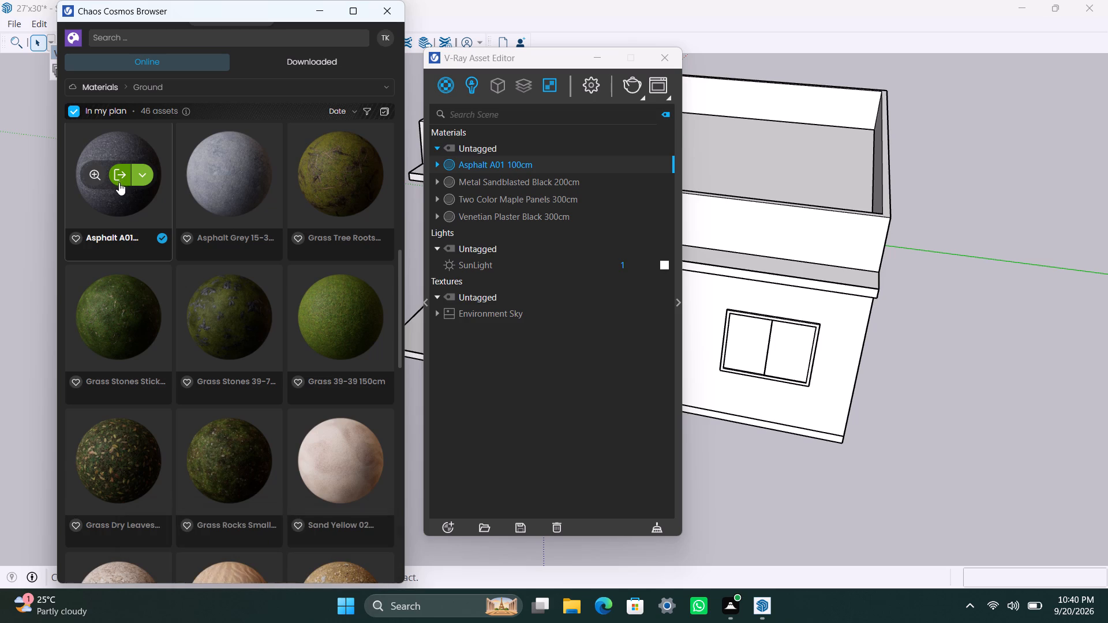
# Import the Glass Smoked Distorted 001 material from the Cosmos glass materials.
pyautogui.click(319, 79)
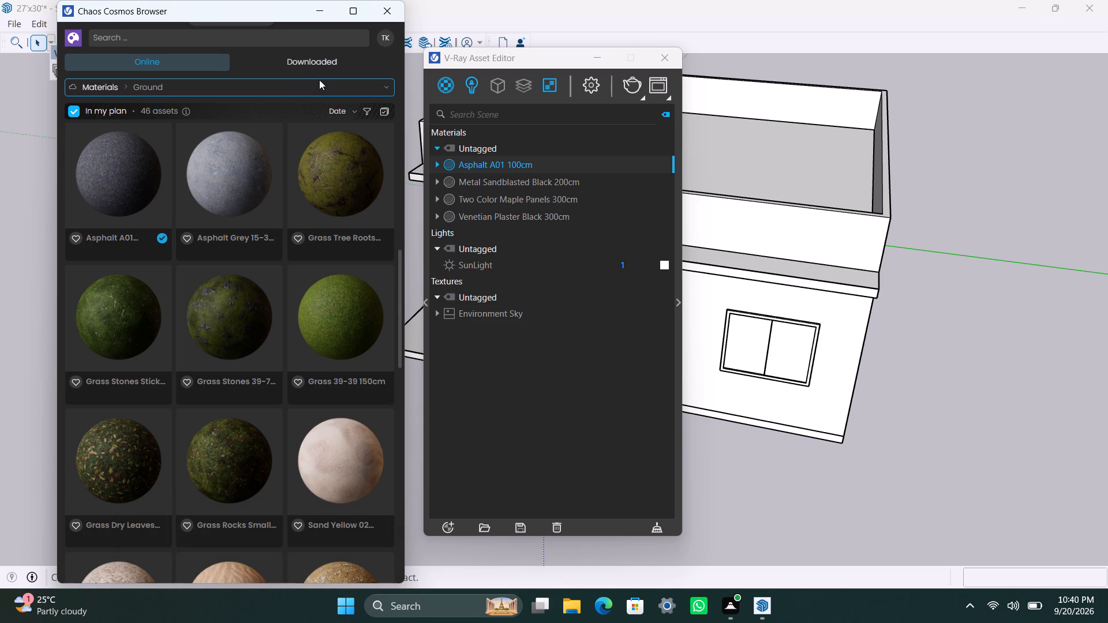
pyautogui.scroll(1, 167, 322)
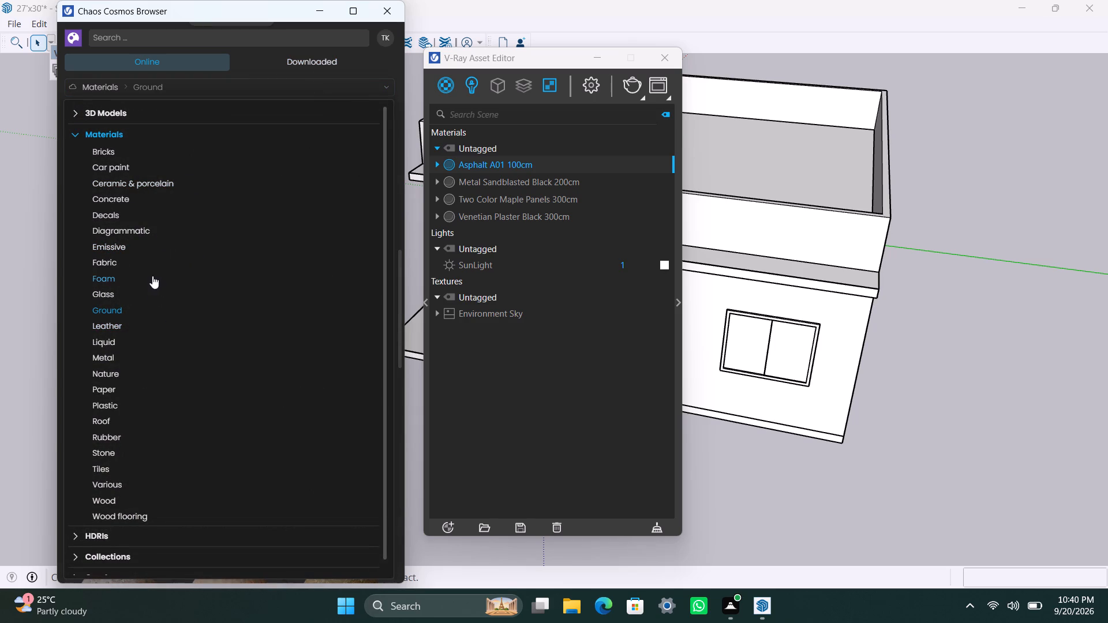
pyautogui.click(147, 297)
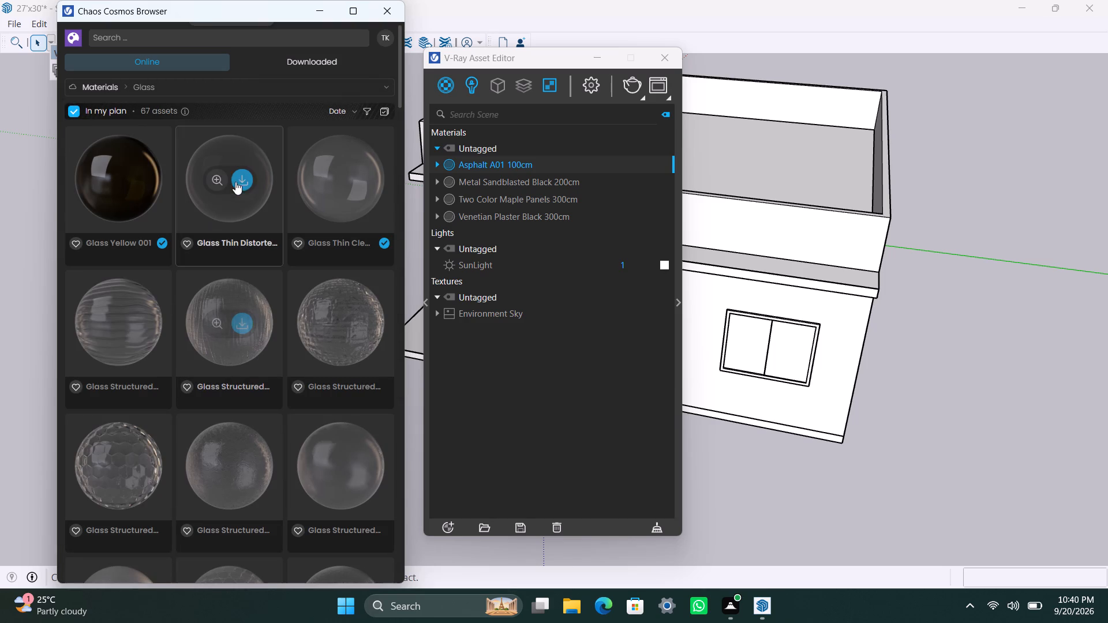
pyautogui.scroll(-3, 260, 396)
pyautogui.scroll(3, 260, 401)
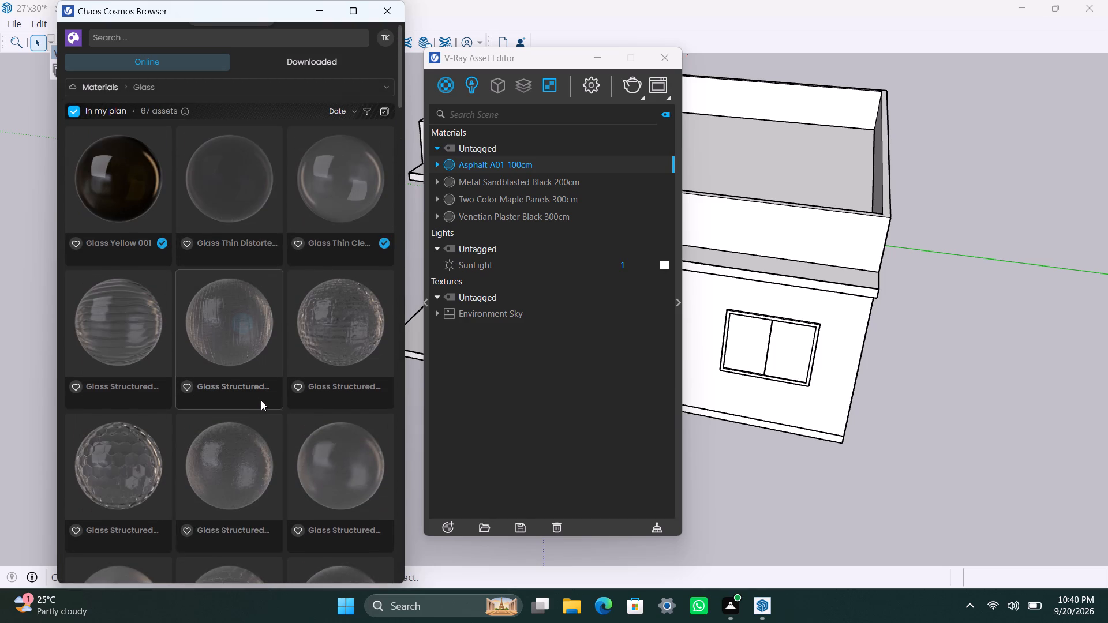
pyautogui.scroll(-2, 263, 440)
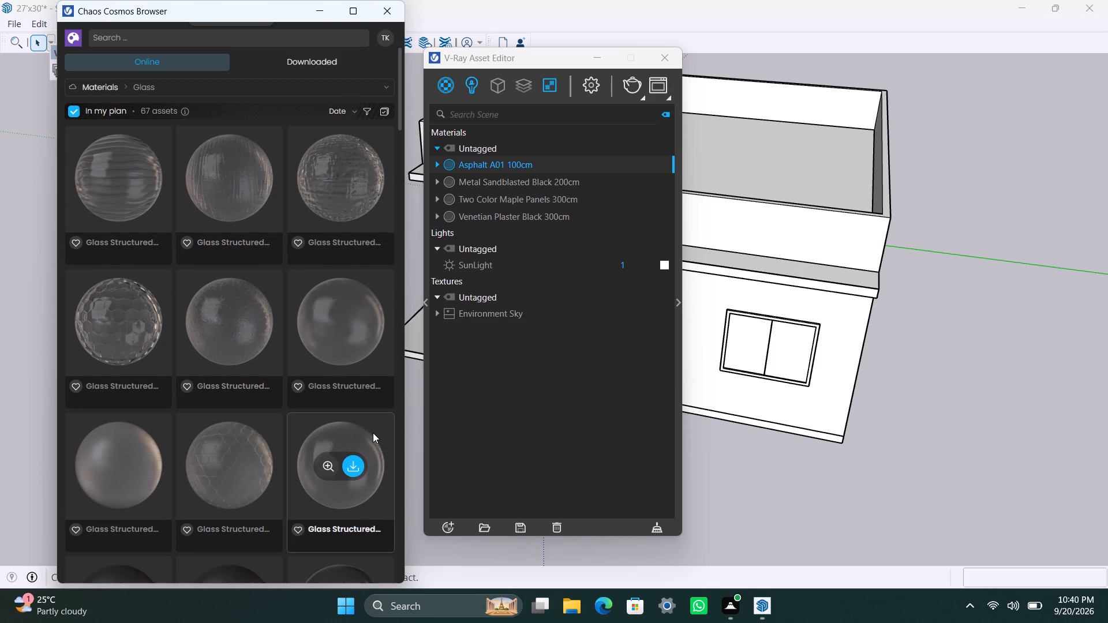
pyautogui.scroll(-4, 327, 386)
pyautogui.click(351, 324)
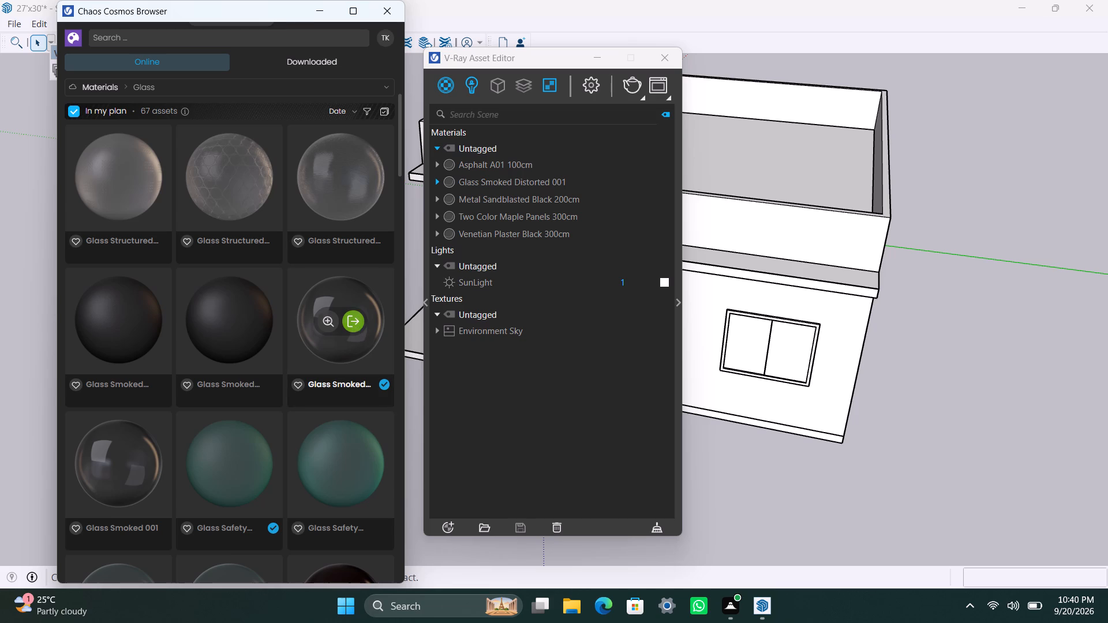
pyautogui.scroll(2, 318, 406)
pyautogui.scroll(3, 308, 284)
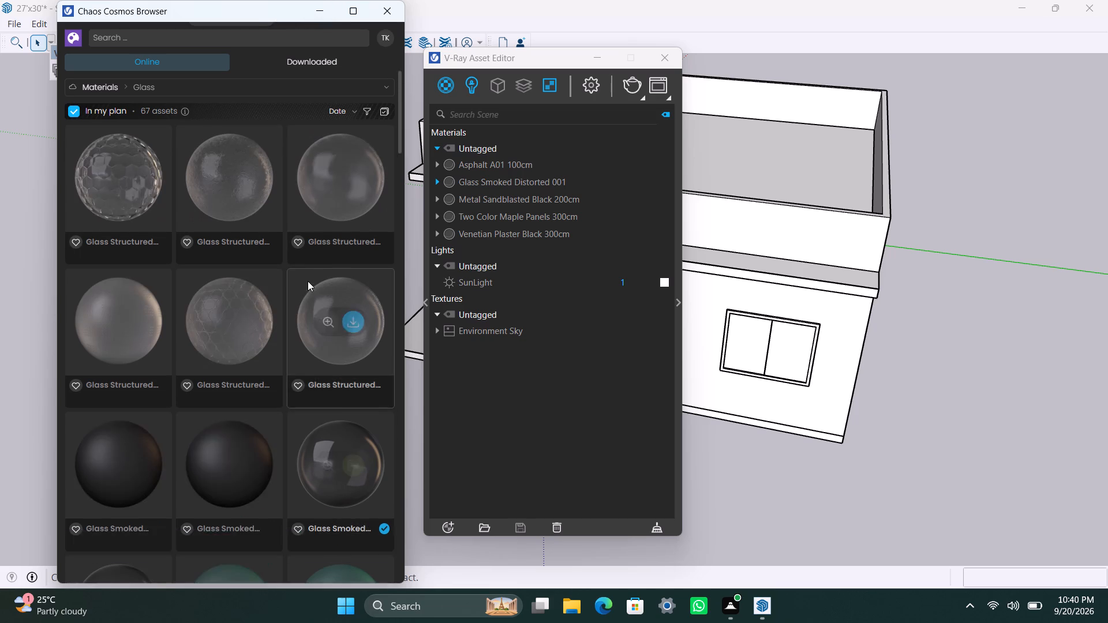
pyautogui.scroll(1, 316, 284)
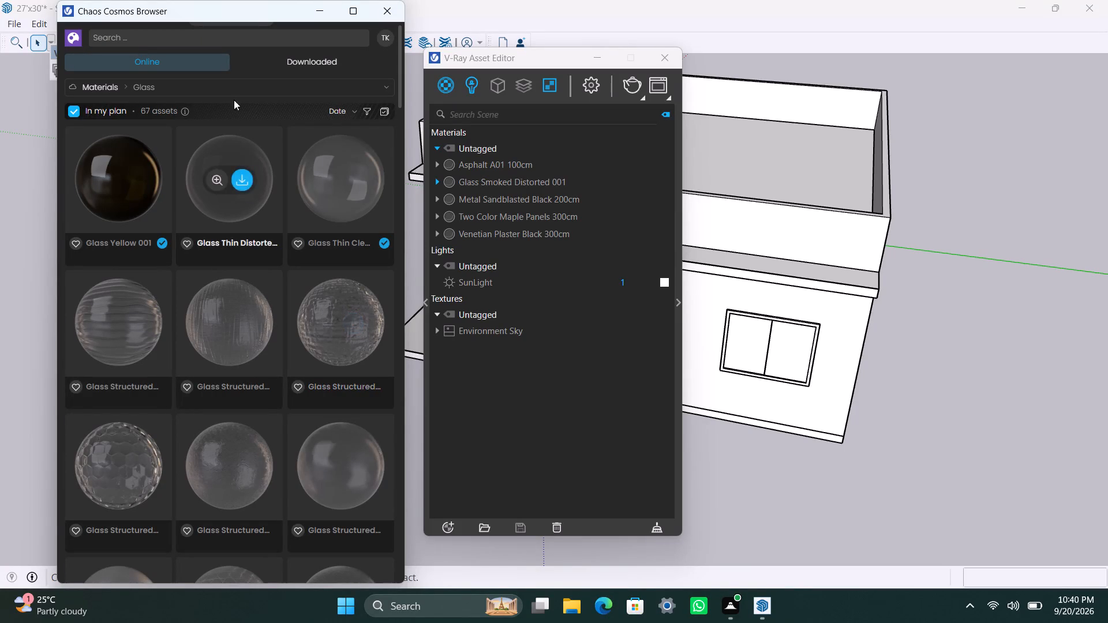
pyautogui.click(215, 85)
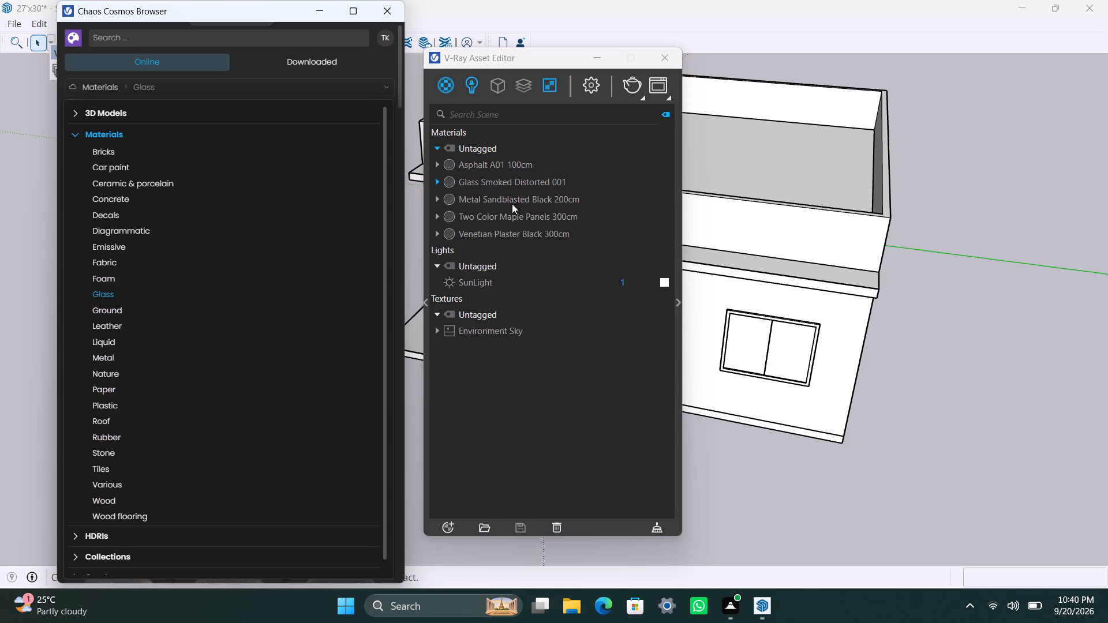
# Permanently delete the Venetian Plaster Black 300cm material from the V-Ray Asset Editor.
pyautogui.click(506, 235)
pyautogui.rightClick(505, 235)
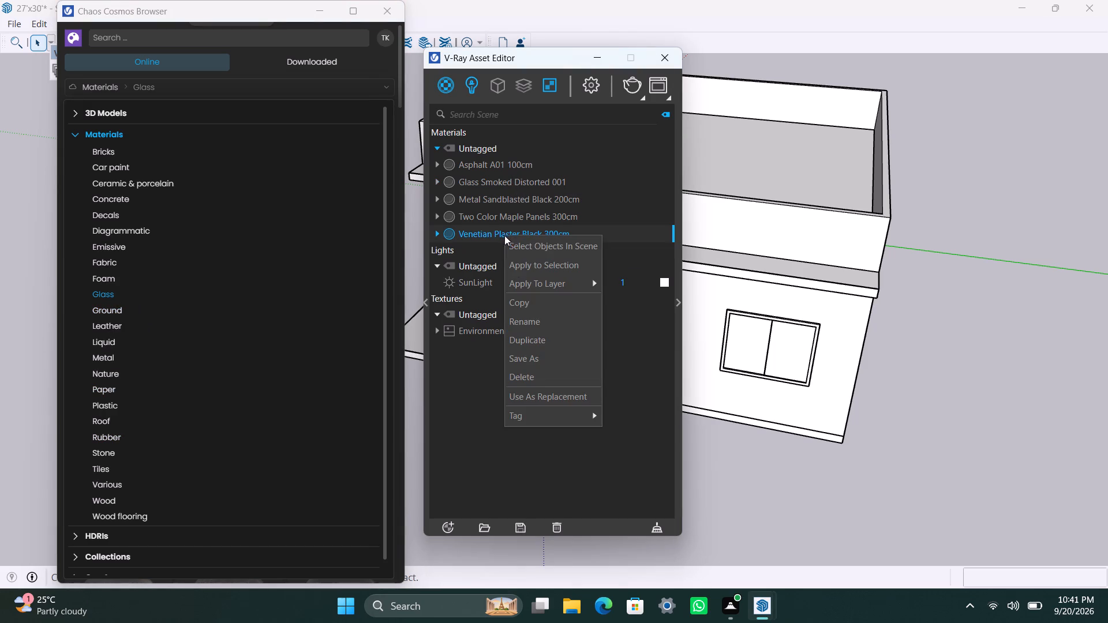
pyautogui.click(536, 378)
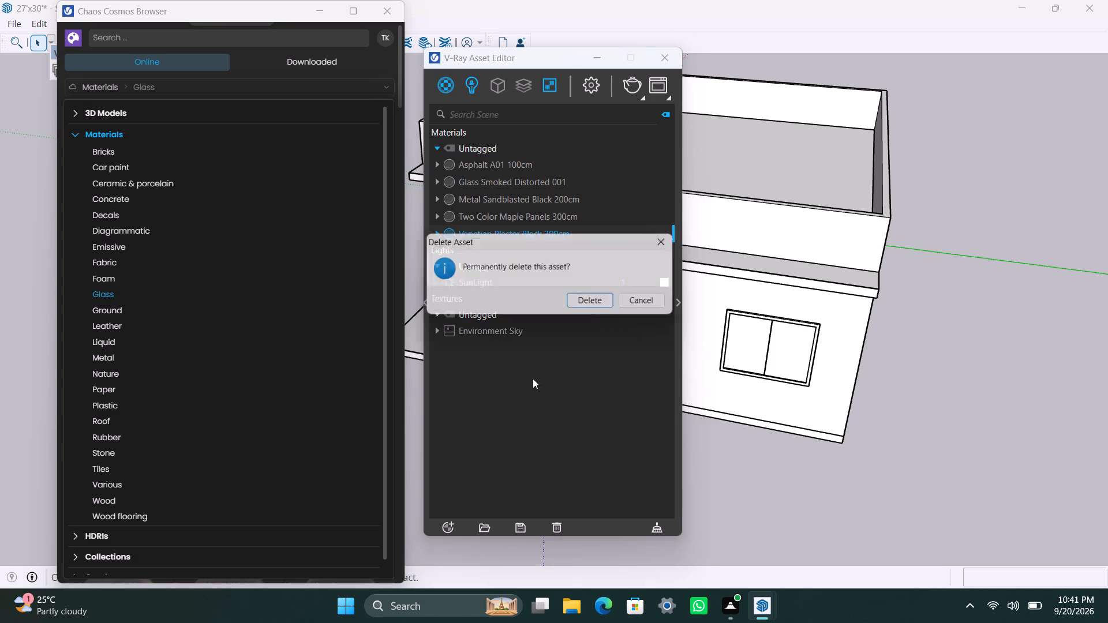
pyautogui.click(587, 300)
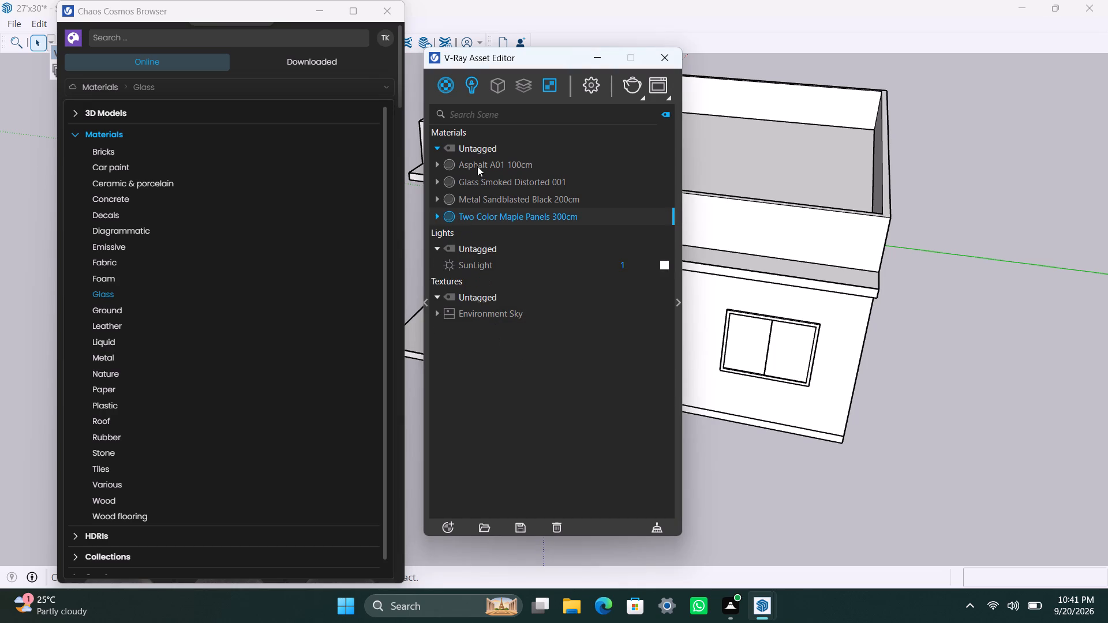
# Look through the imported asphalt, glass, metal and maple panel materials in the V-Ray Asset Editor.
pyautogui.click(480, 164)
pyautogui.click(483, 177)
pyautogui.click(485, 195)
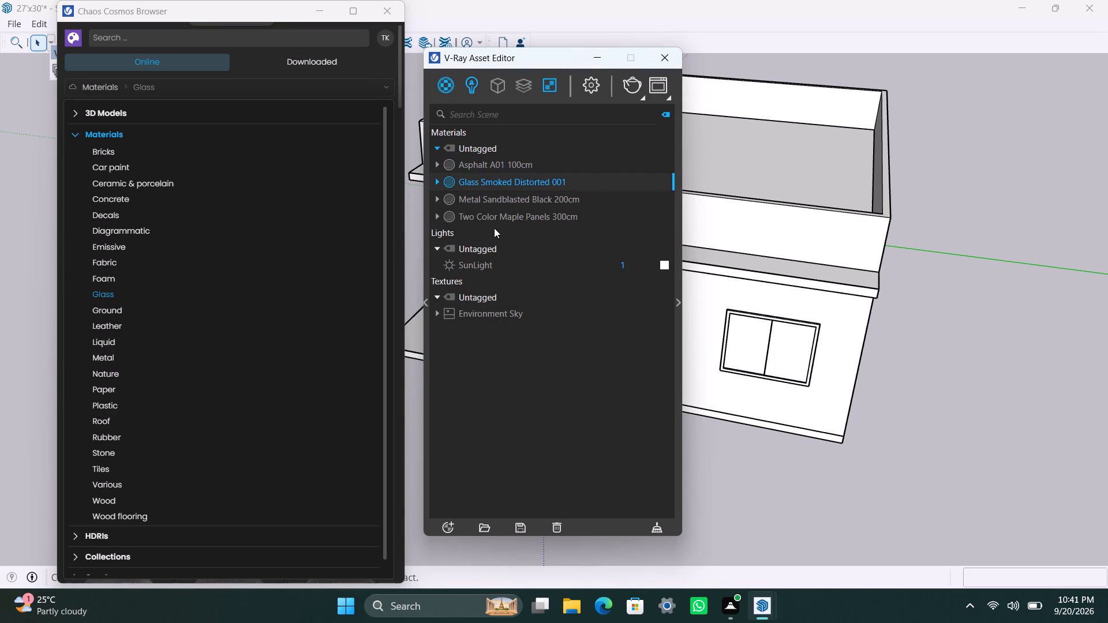
pyautogui.click(495, 221)
pyautogui.click(492, 204)
pyautogui.click(493, 215)
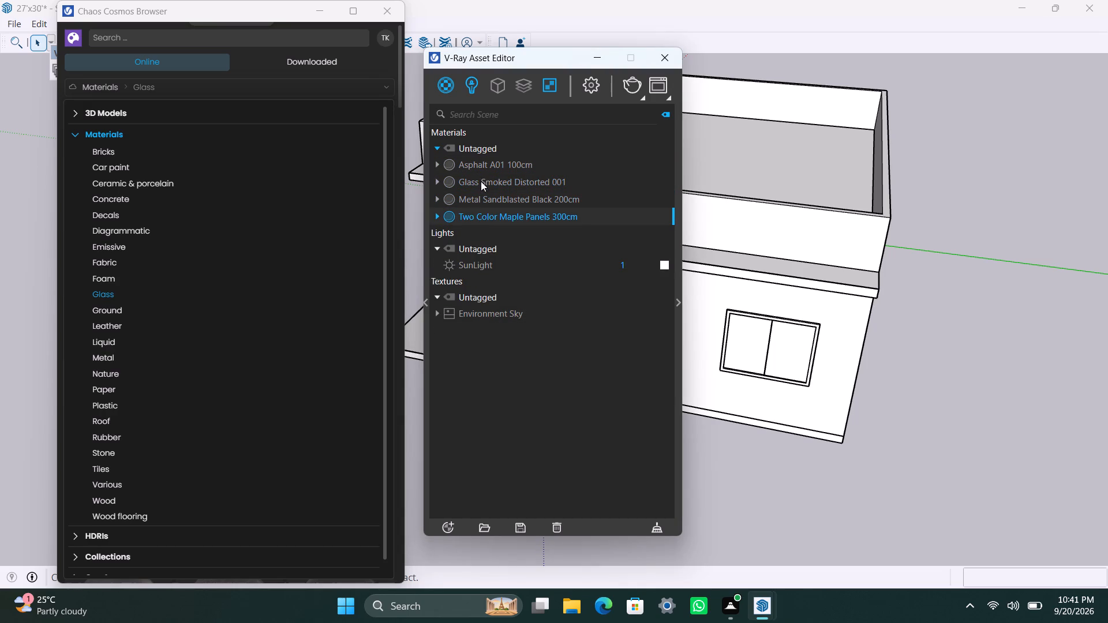
pyautogui.click(481, 181)
pyautogui.click(480, 167)
pyautogui.click(479, 179)
pyautogui.click(485, 196)
pyautogui.click(488, 212)
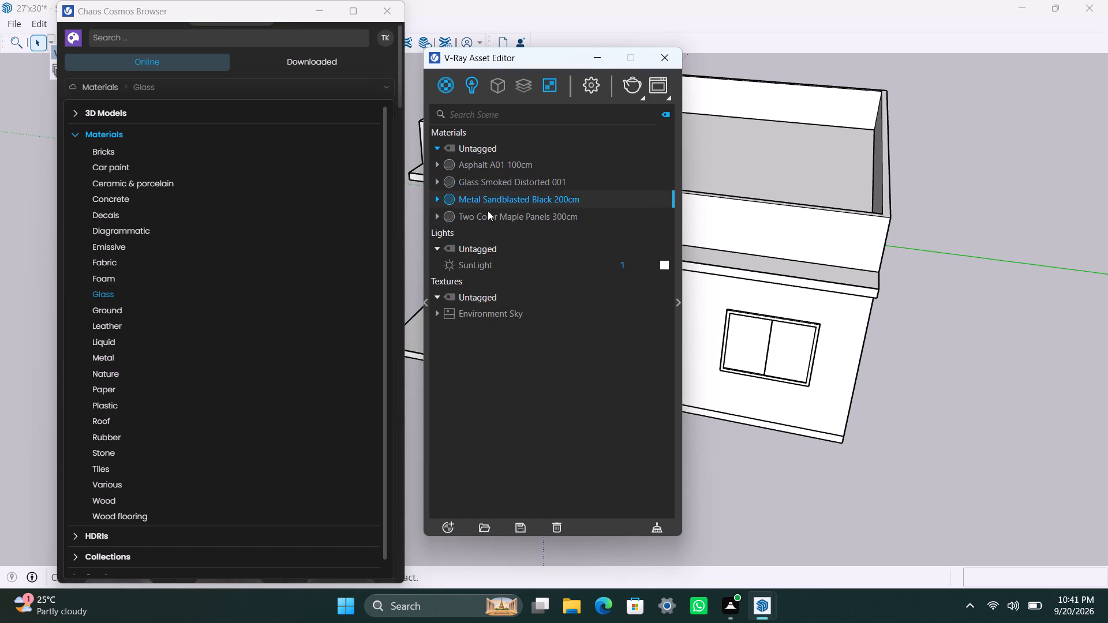
pyautogui.moveTo(487, 186); pyautogui.dragTo(482, 168)
pyautogui.click(471, 170)
pyautogui.click(475, 178)
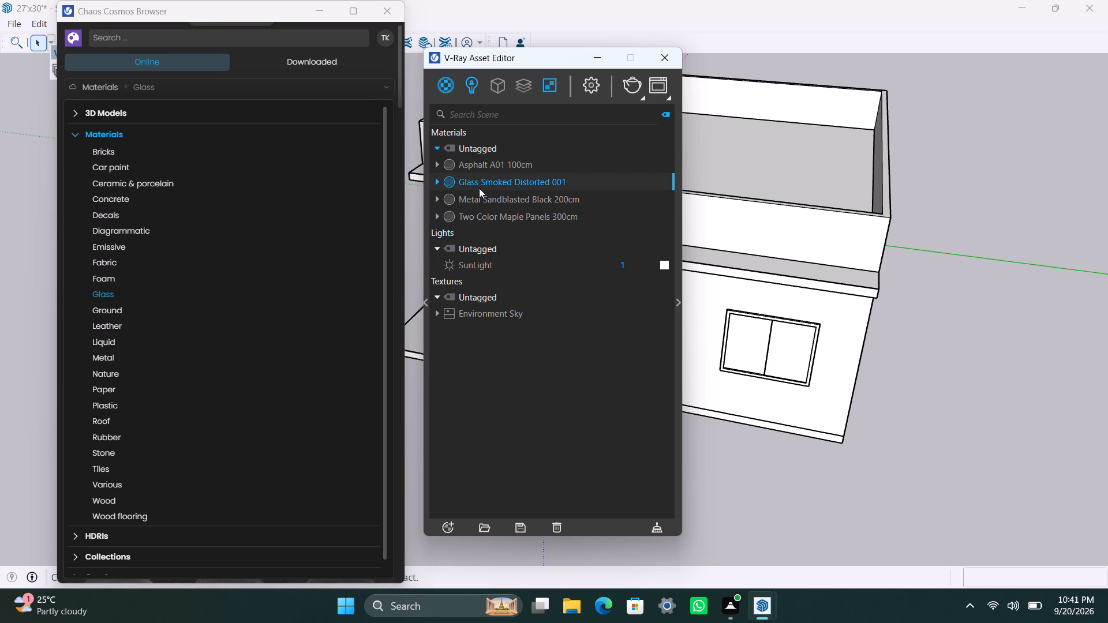
pyautogui.moveTo(480, 192); pyautogui.dragTo(481, 208)
pyautogui.click(488, 199)
pyautogui.click(505, 220)
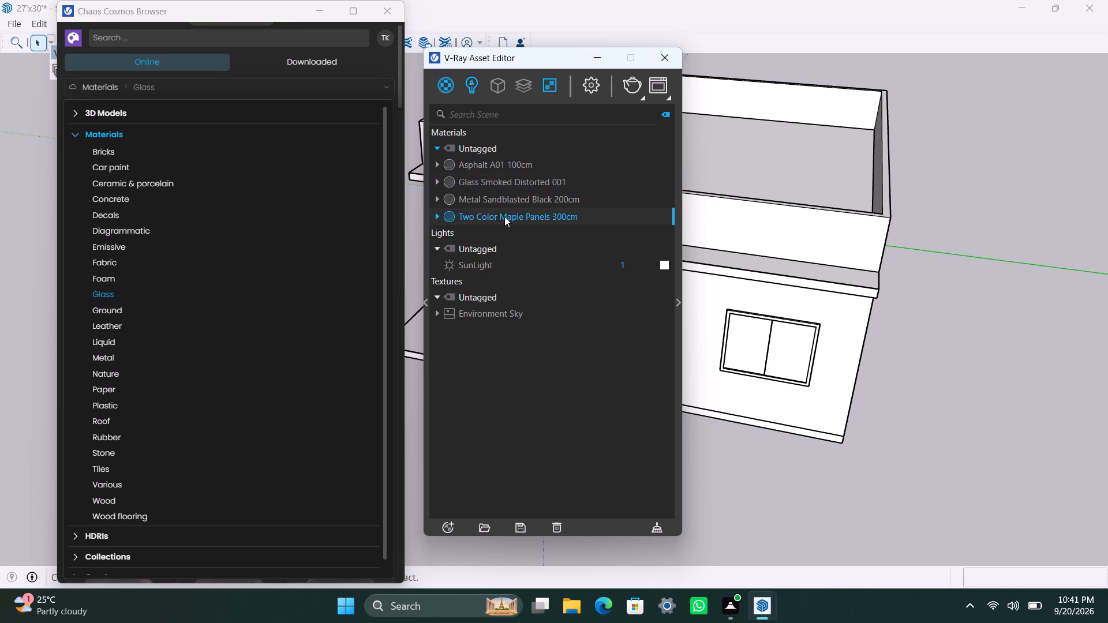
pyautogui.click(500, 202)
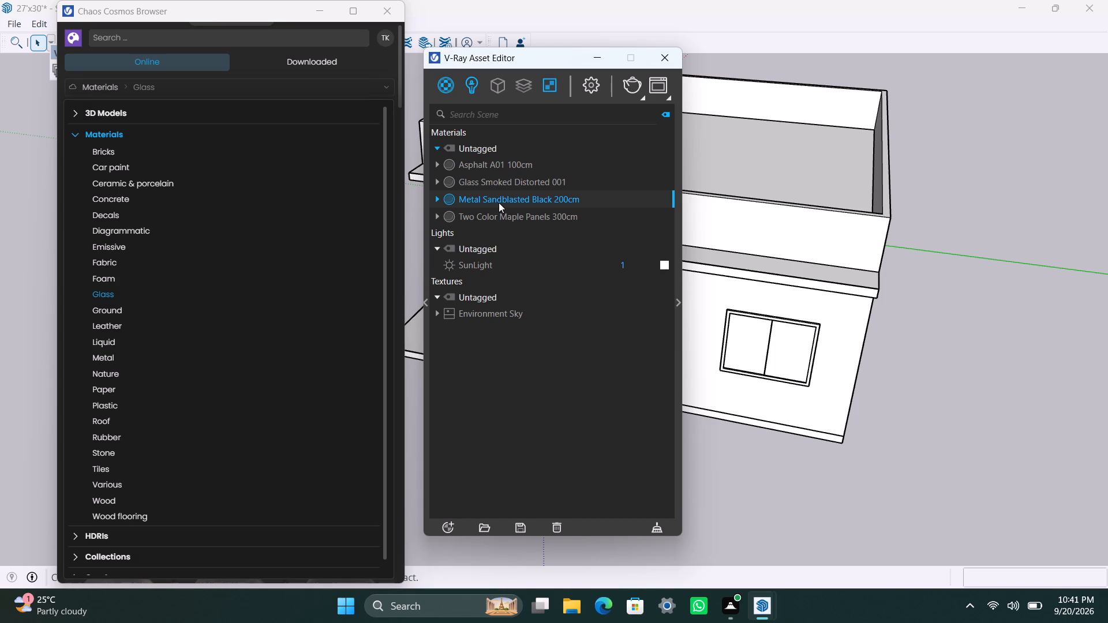
pyautogui.scroll(2, 487, 205)
pyautogui.scroll(-2, 511, 186)
pyautogui.scroll(1, 512, 185)
# Import the Venetian Plaster Black 300cm material again from the Cosmos stone materials.
pyautogui.scroll(-1, 125, 499)
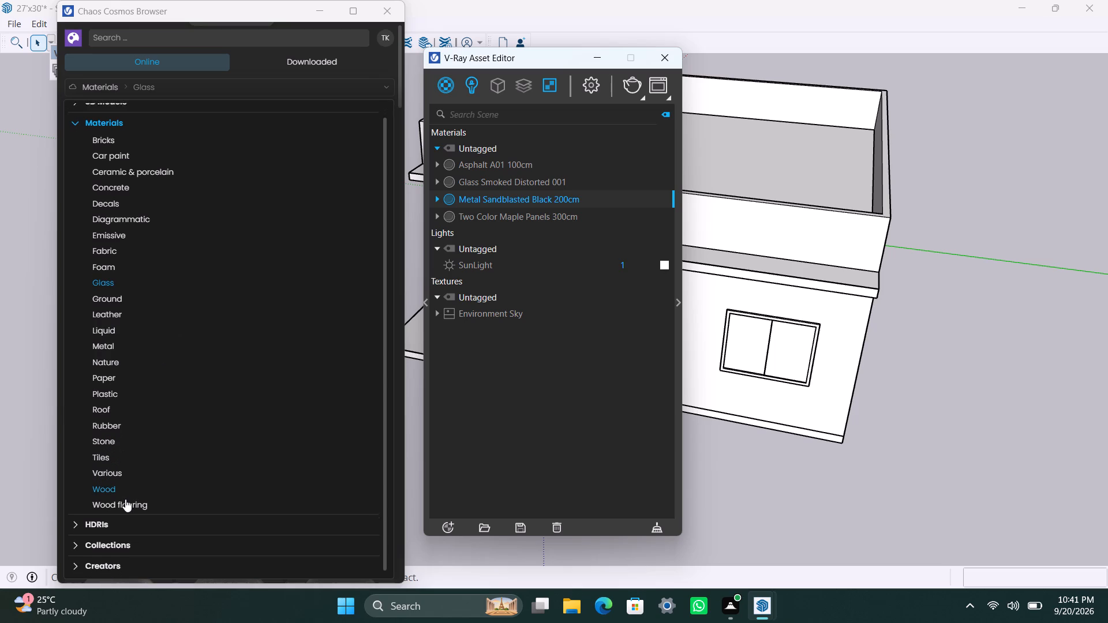
pyautogui.scroll(1, 125, 499)
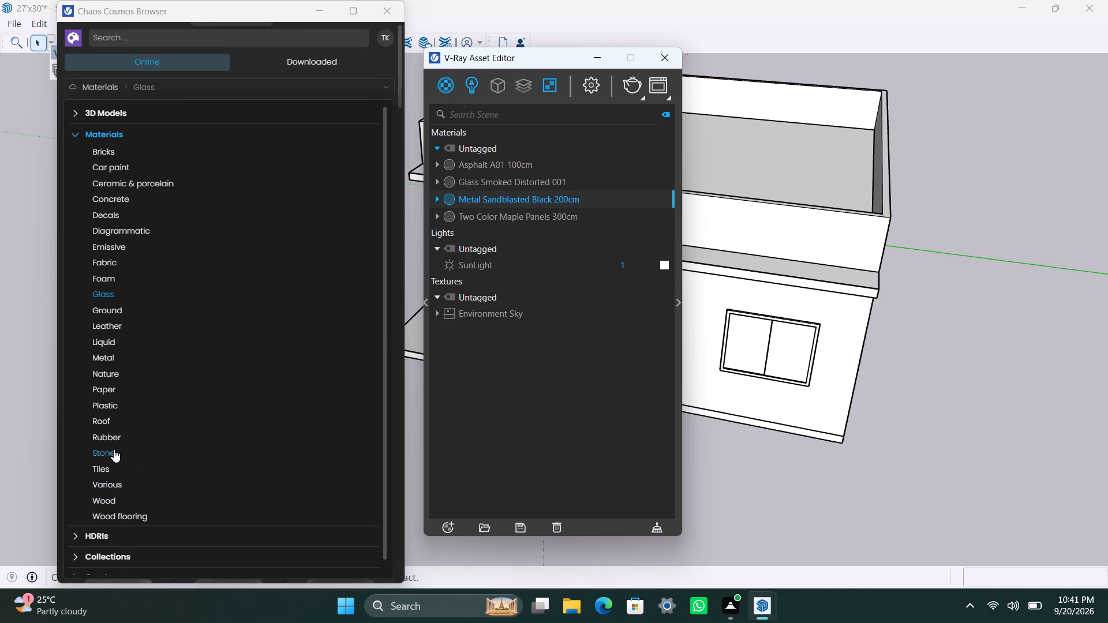
pyautogui.click(113, 449)
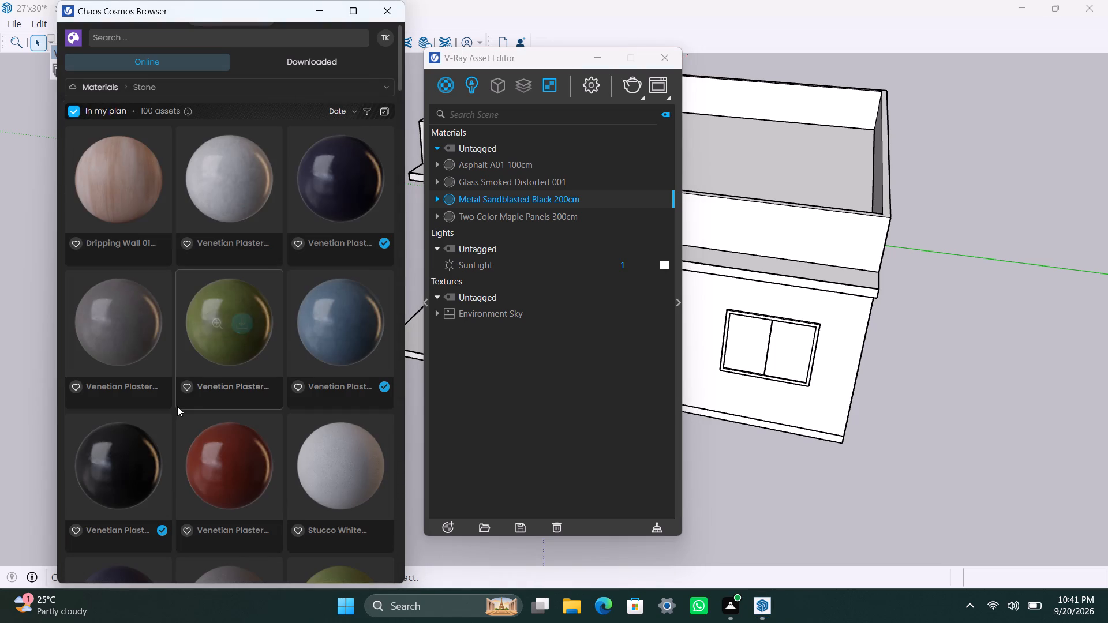
pyautogui.scroll(-3, 200, 403)
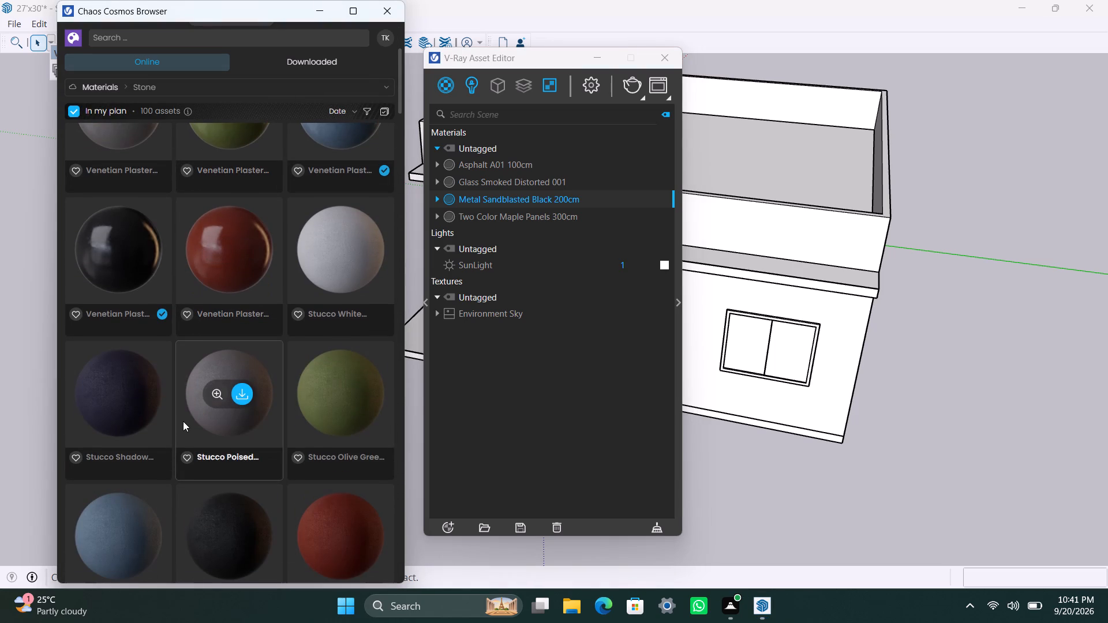
pyautogui.scroll(1, 177, 399)
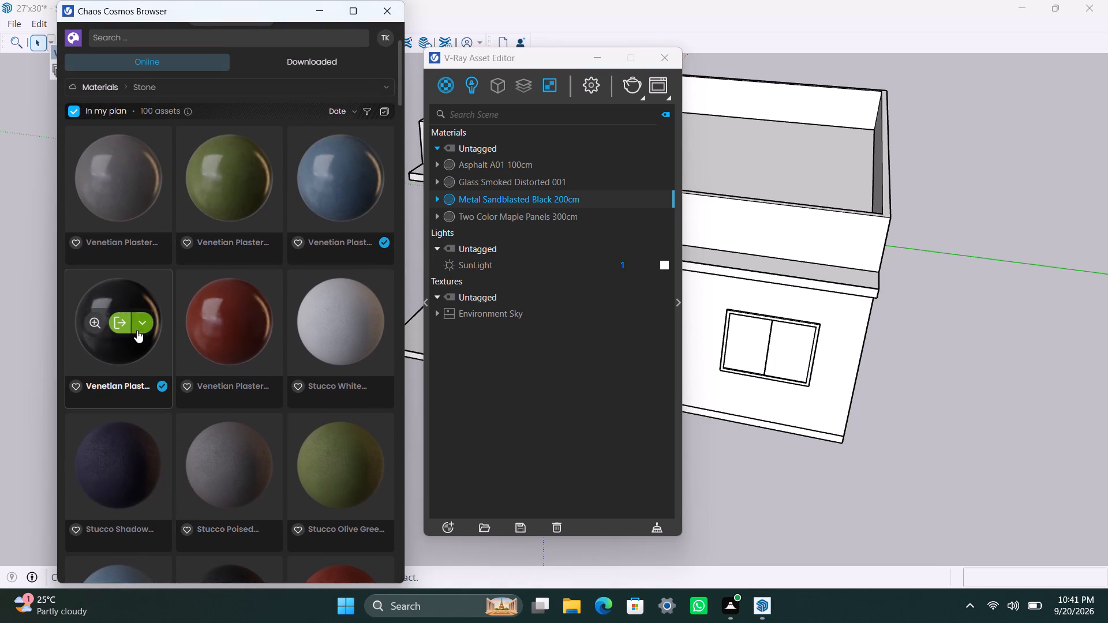
pyautogui.click(120, 322)
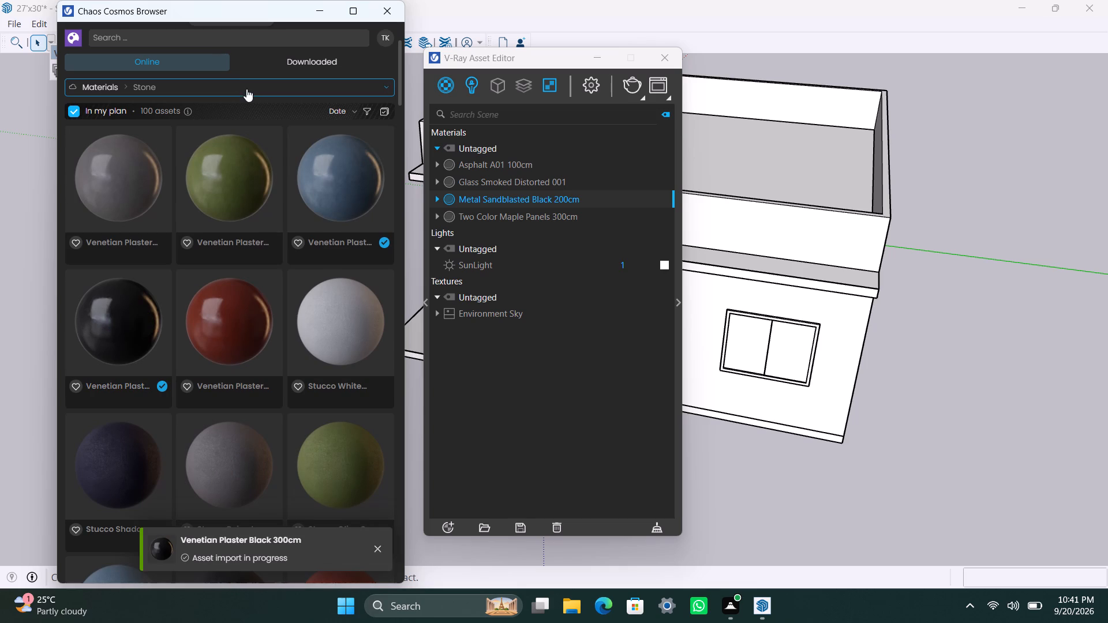
# Import another copy of the Asphalt A01 100cm material from the Cosmos ground materials.
pyautogui.click(246, 89)
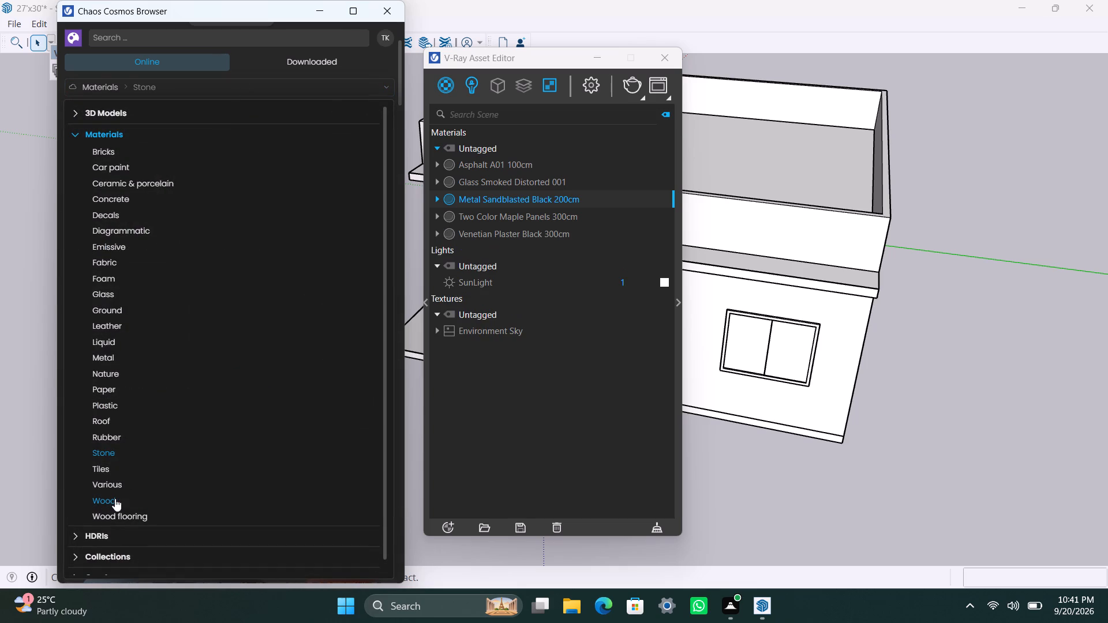
pyautogui.scroll(2, 137, 410)
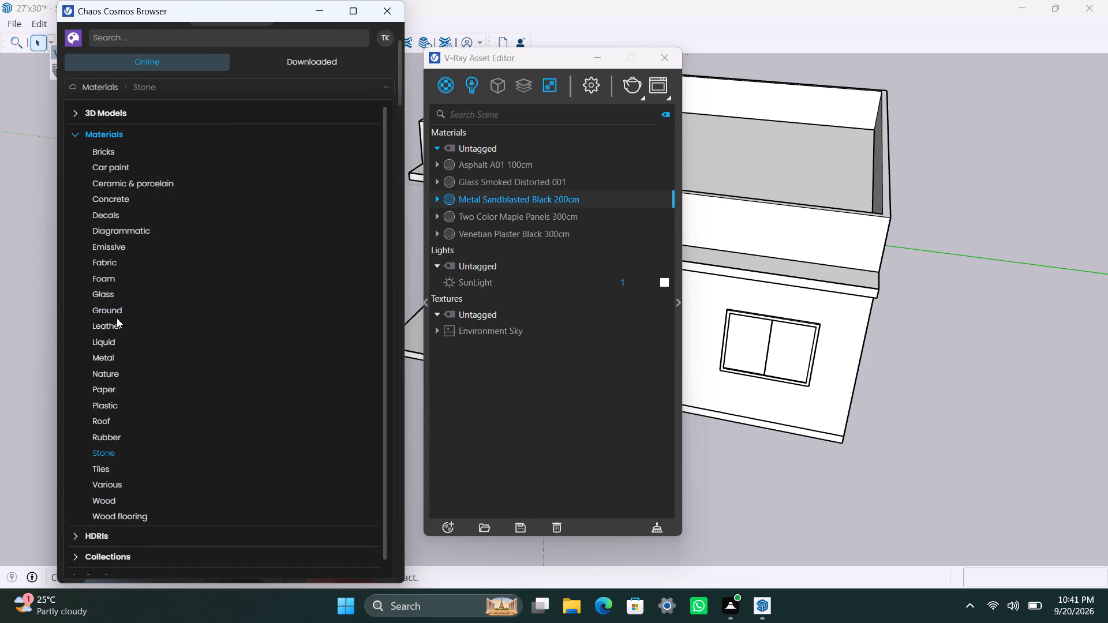
pyautogui.click(117, 314)
pyautogui.scroll(-5, 151, 377)
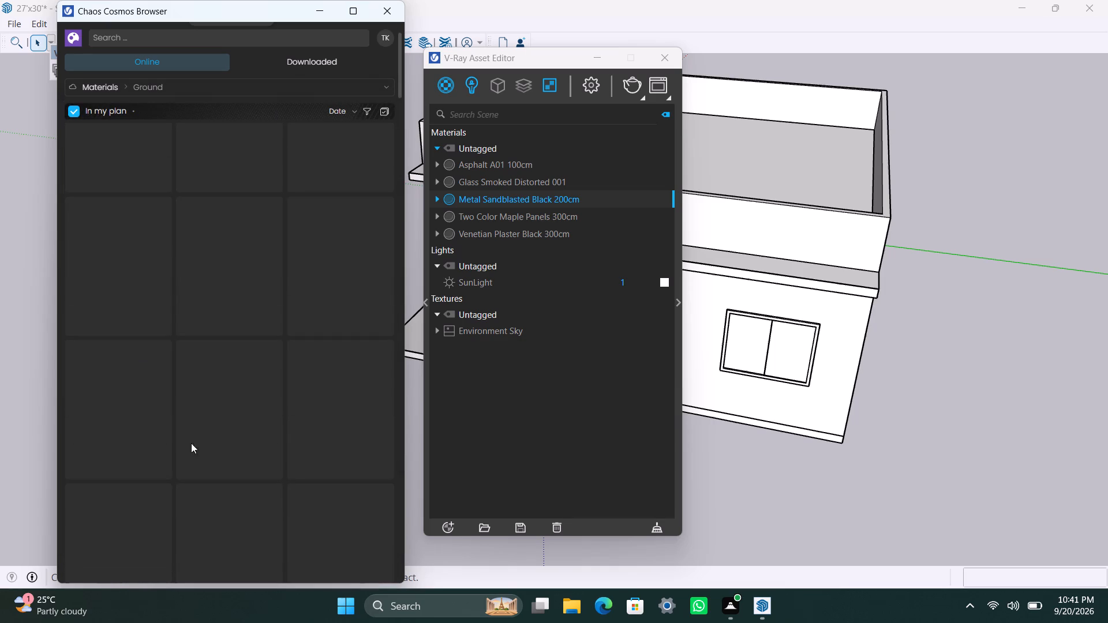
pyautogui.scroll(-7, 196, 429)
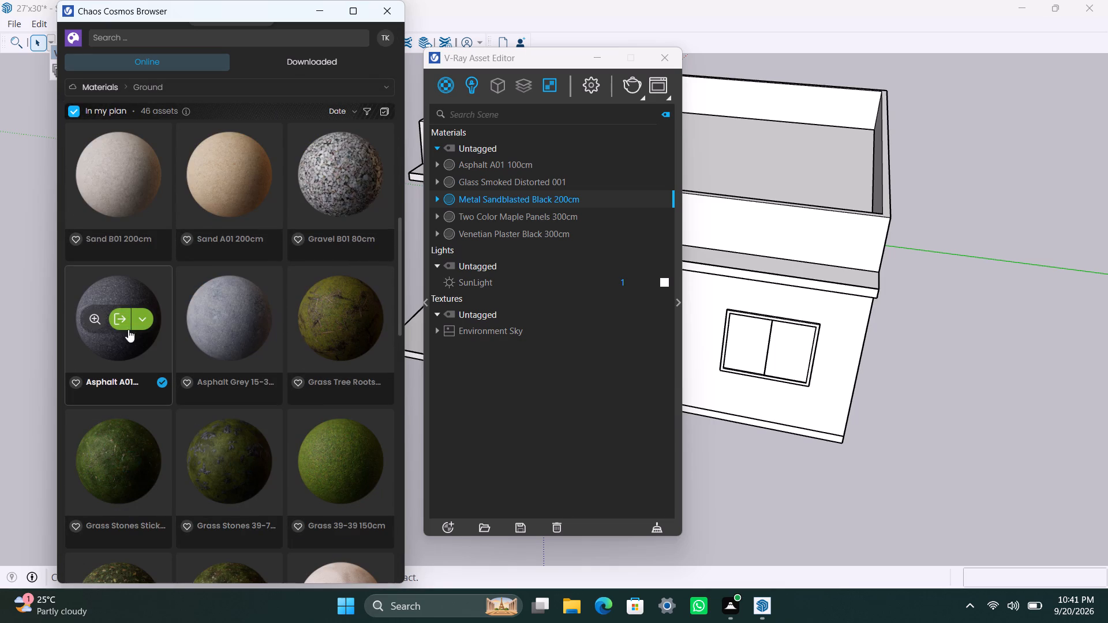
pyautogui.click(121, 321)
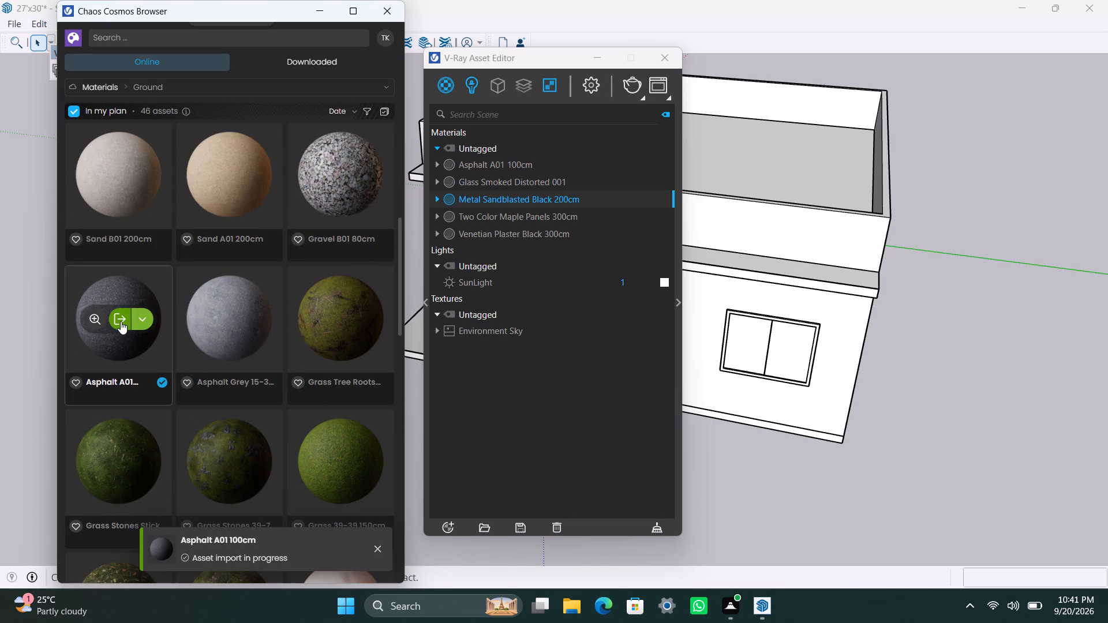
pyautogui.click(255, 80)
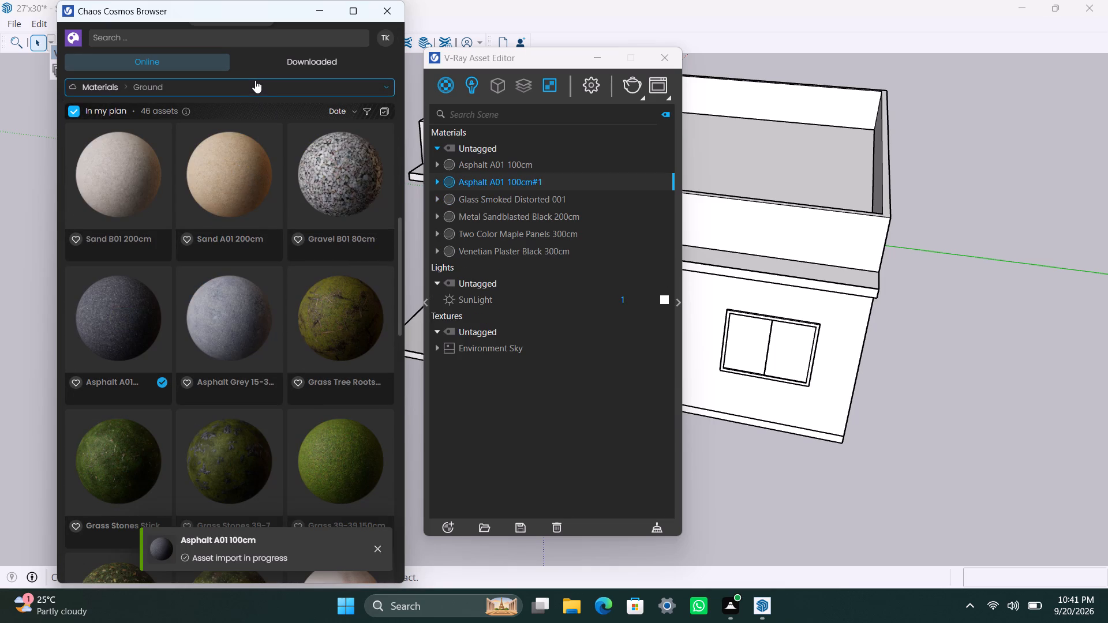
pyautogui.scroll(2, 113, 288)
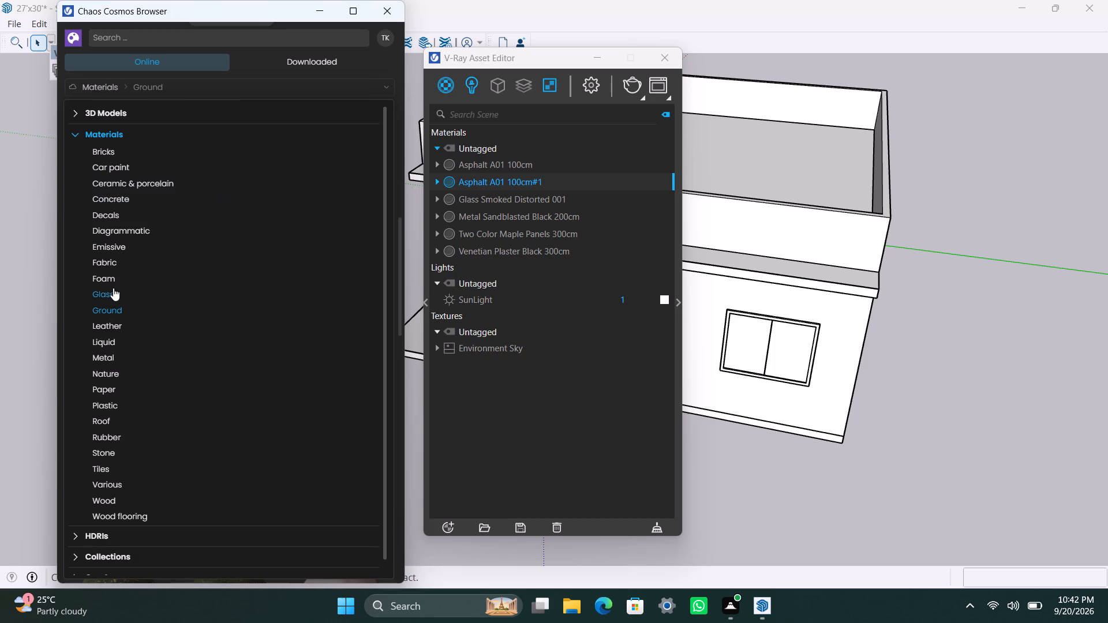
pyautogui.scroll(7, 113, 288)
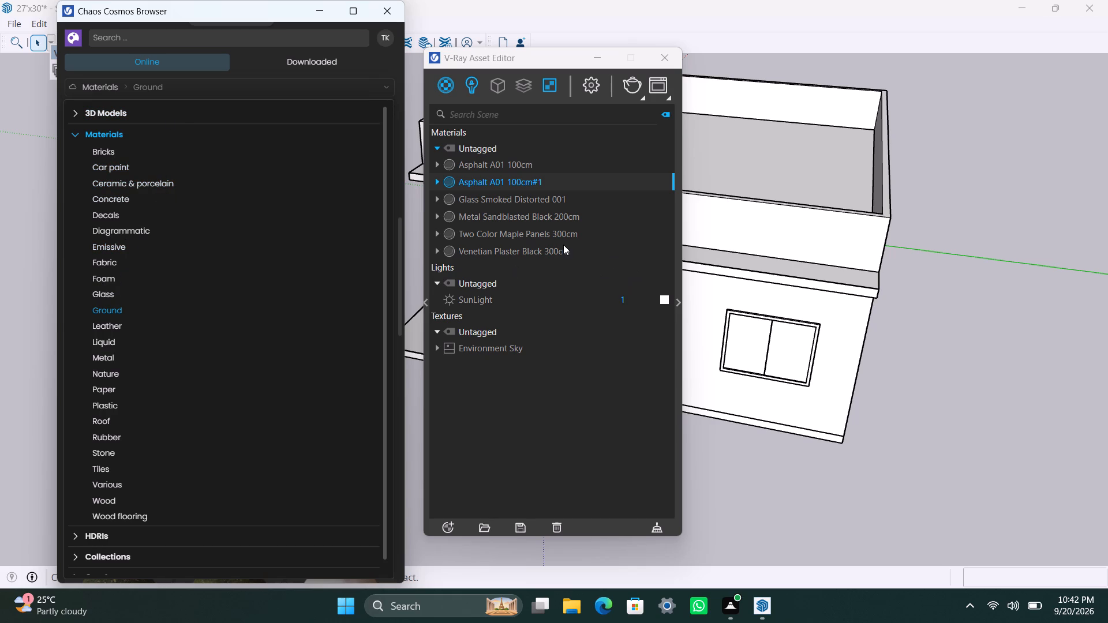
# Search Cosmos for "wall paints" and import the Wall Paint Dusk Blue Semigloss 300cm material.
pyautogui.click(104, 40)
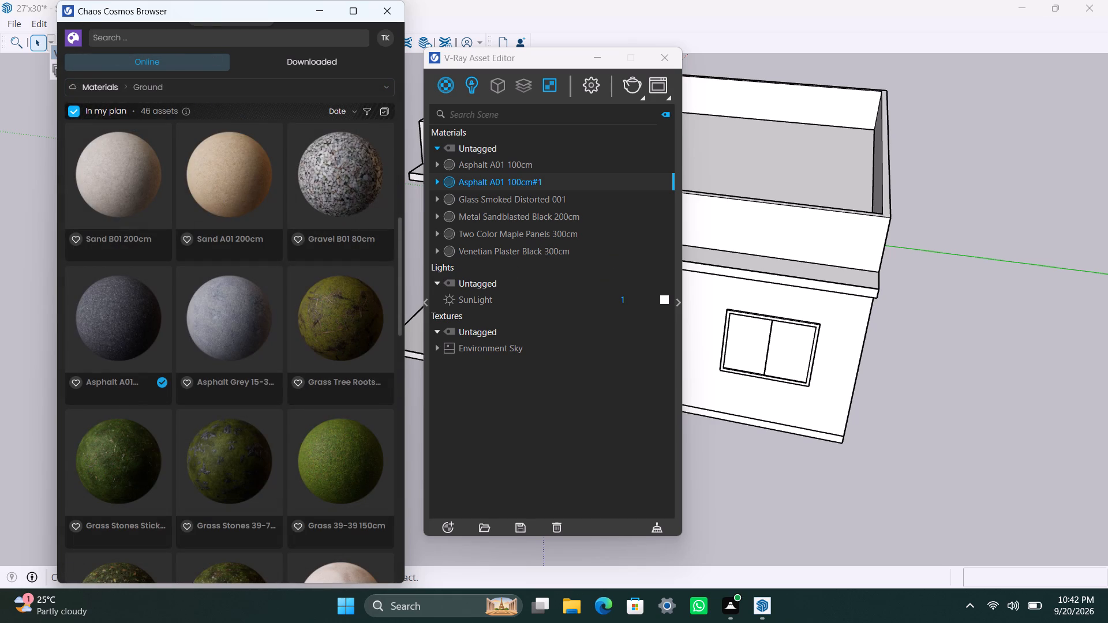
pyautogui.rightClick(218, 42)
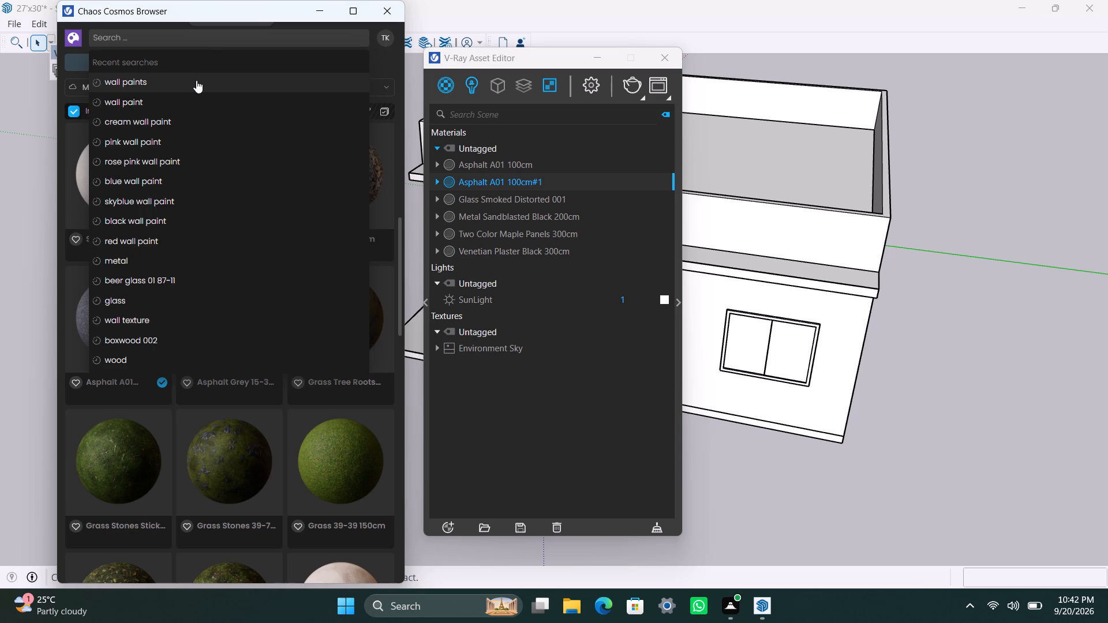
pyautogui.click(196, 80)
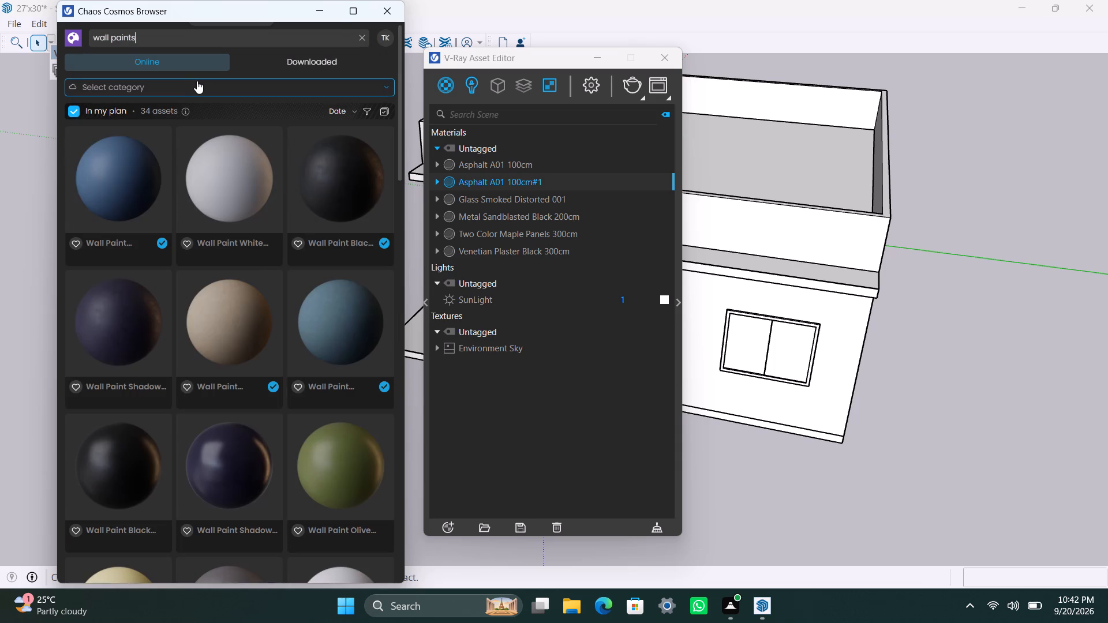
pyautogui.scroll(-3, 224, 317)
pyautogui.scroll(2, 230, 325)
pyautogui.scroll(2, 238, 378)
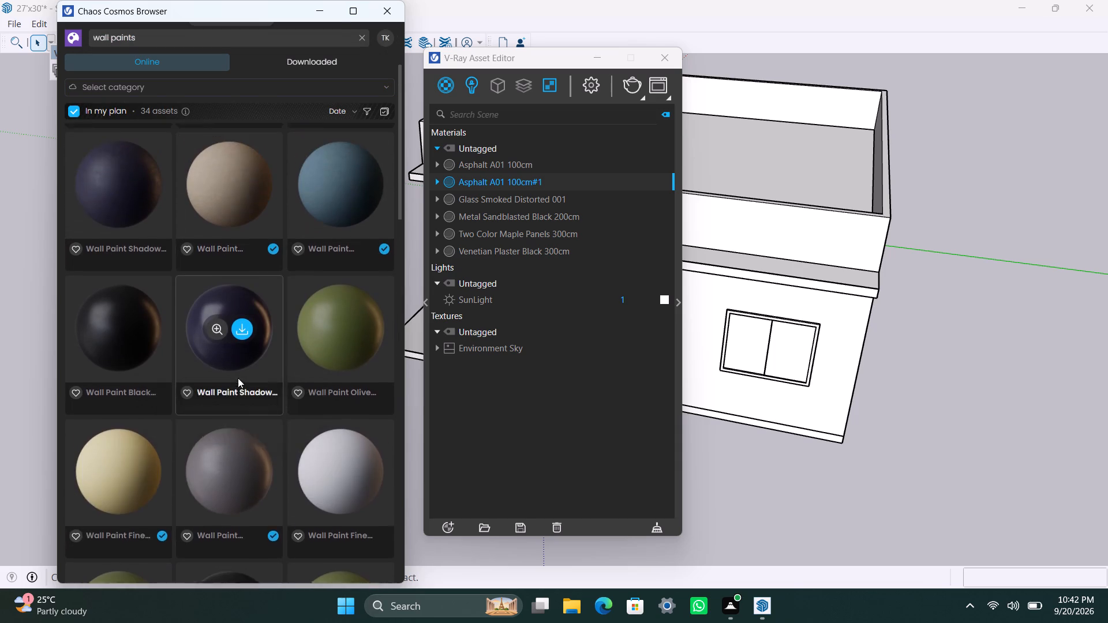
pyautogui.scroll(4, 261, 408)
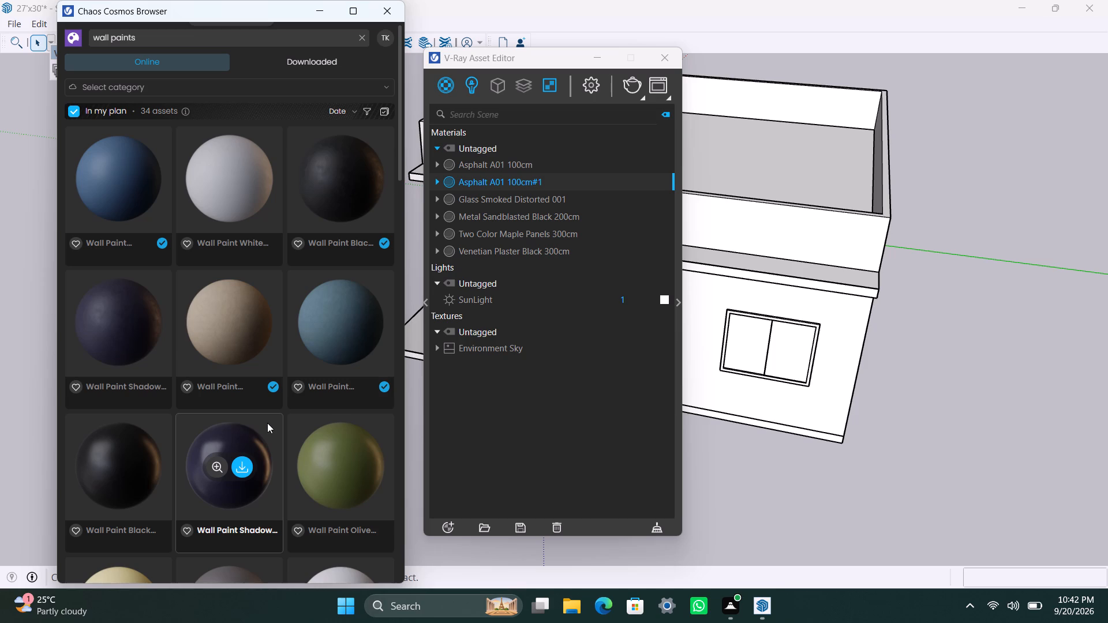
pyautogui.scroll(-2, 368, 159)
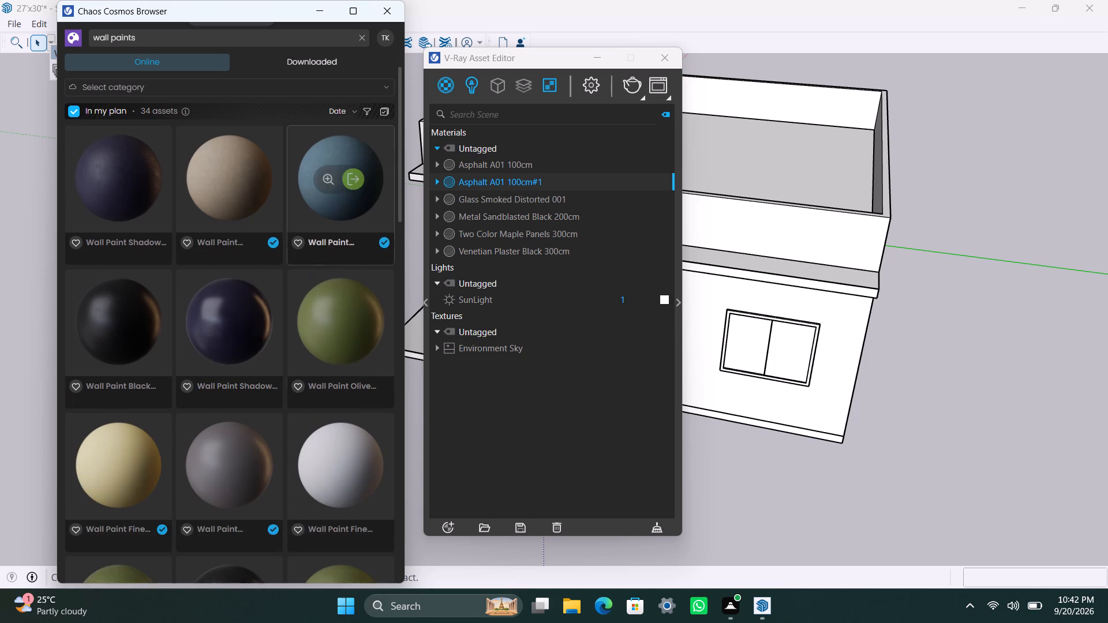
pyautogui.scroll(-3, 278, 535)
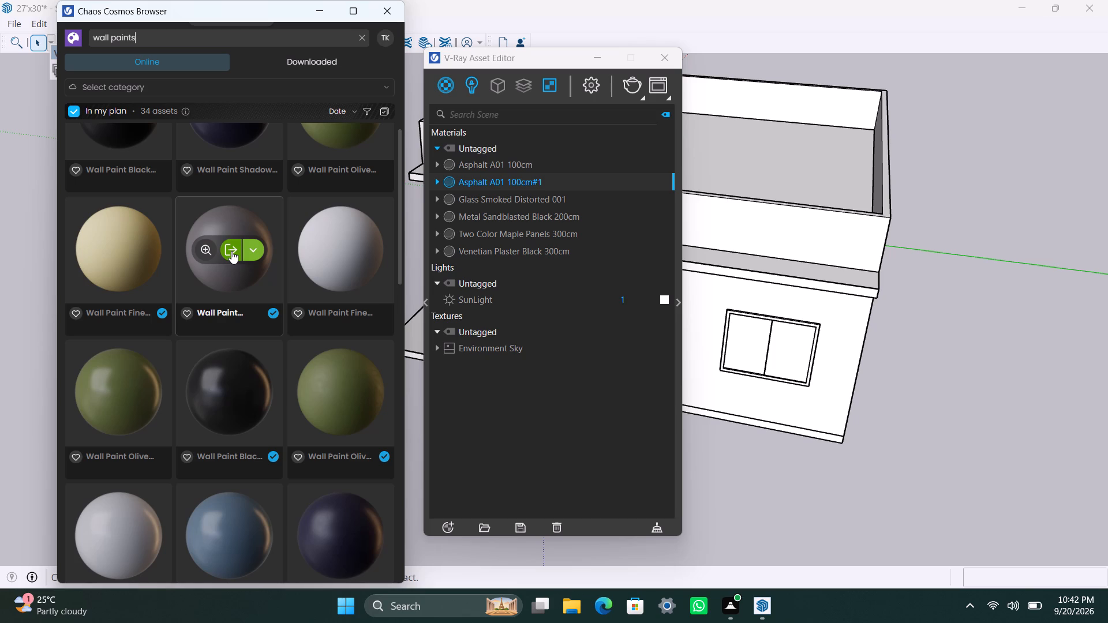
pyautogui.scroll(-3, 265, 395)
pyautogui.scroll(2, 265, 394)
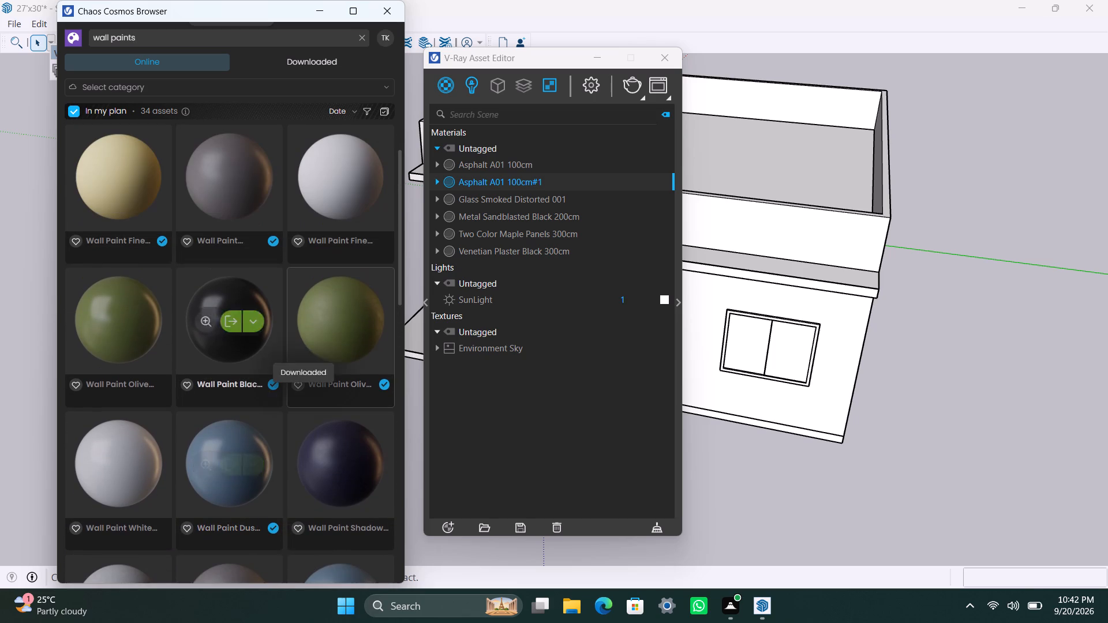
pyautogui.scroll(-2, 284, 445)
pyautogui.scroll(1, 275, 383)
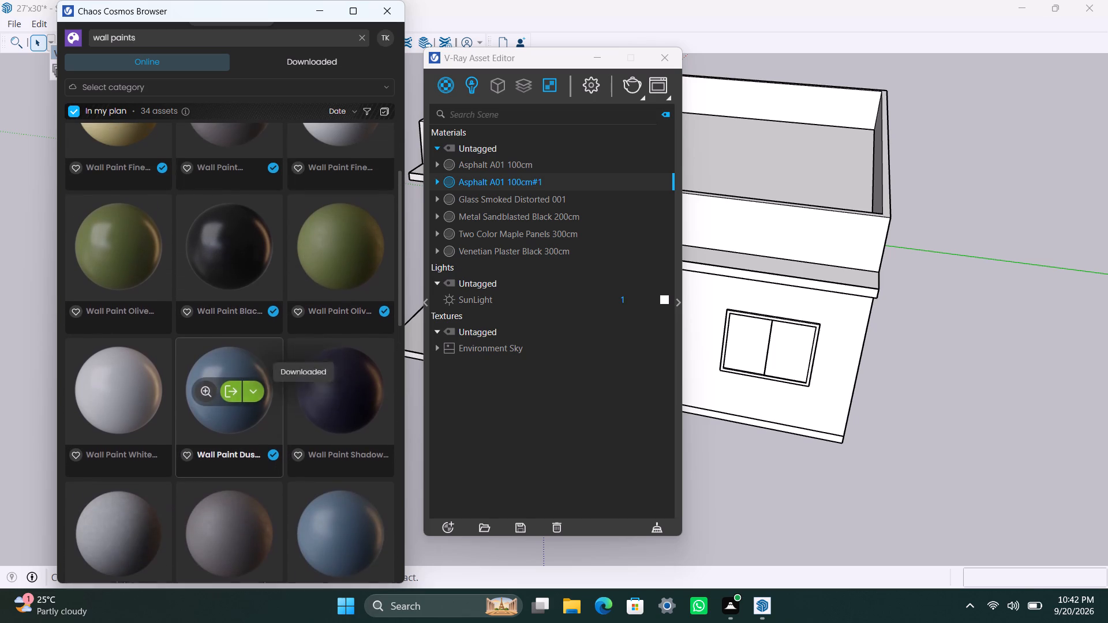
pyautogui.click(229, 400)
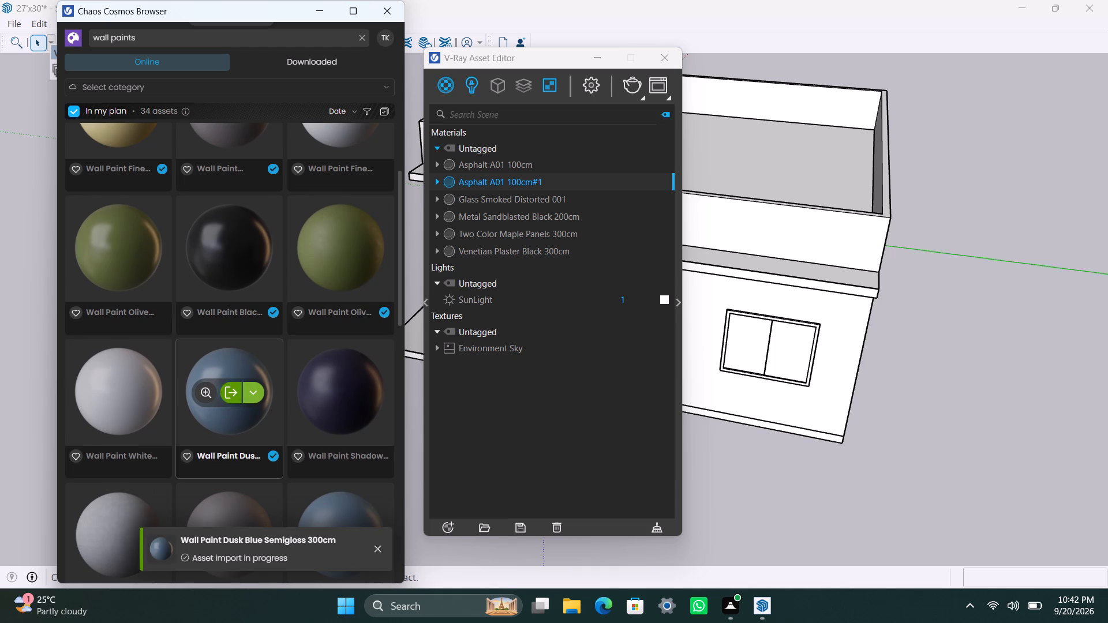
# Import the Wall Paint Poised Taupe Satin 300cm material from the wall paints results.
pyautogui.scroll(1, 233, 329)
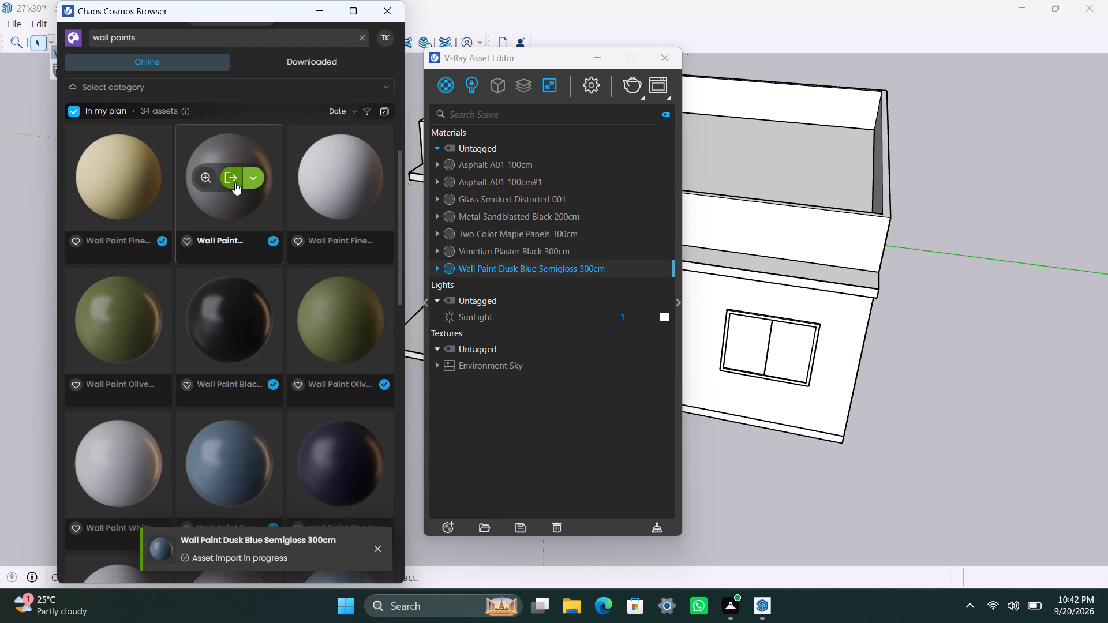
pyautogui.click(235, 182)
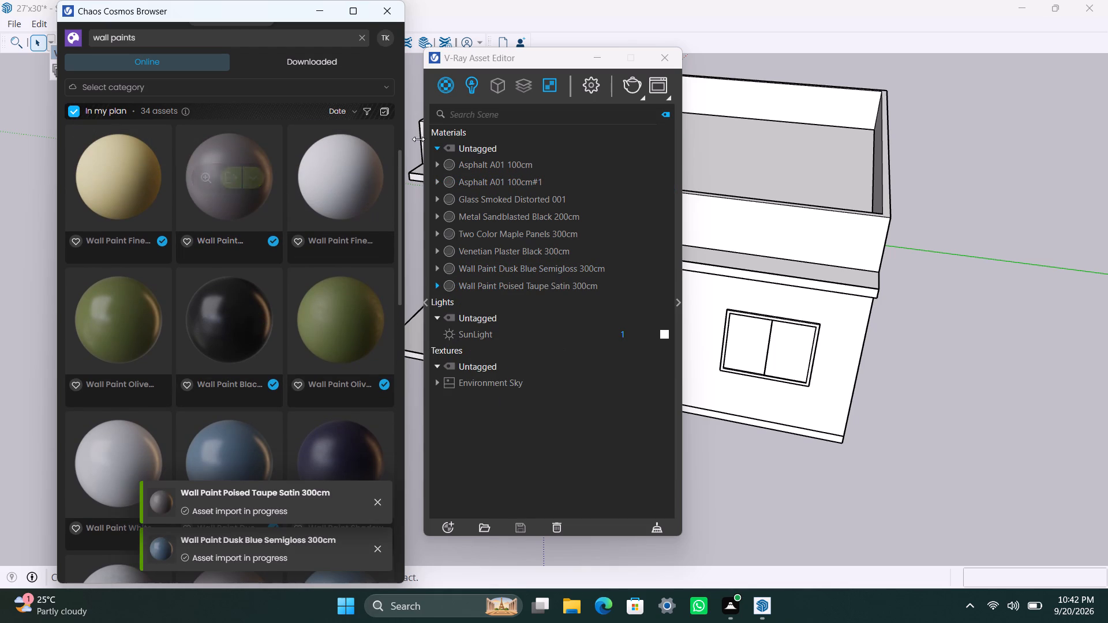
# Minimize the Cosmos browser and select the front door's frame inside its group.
pyautogui.click(318, 6)
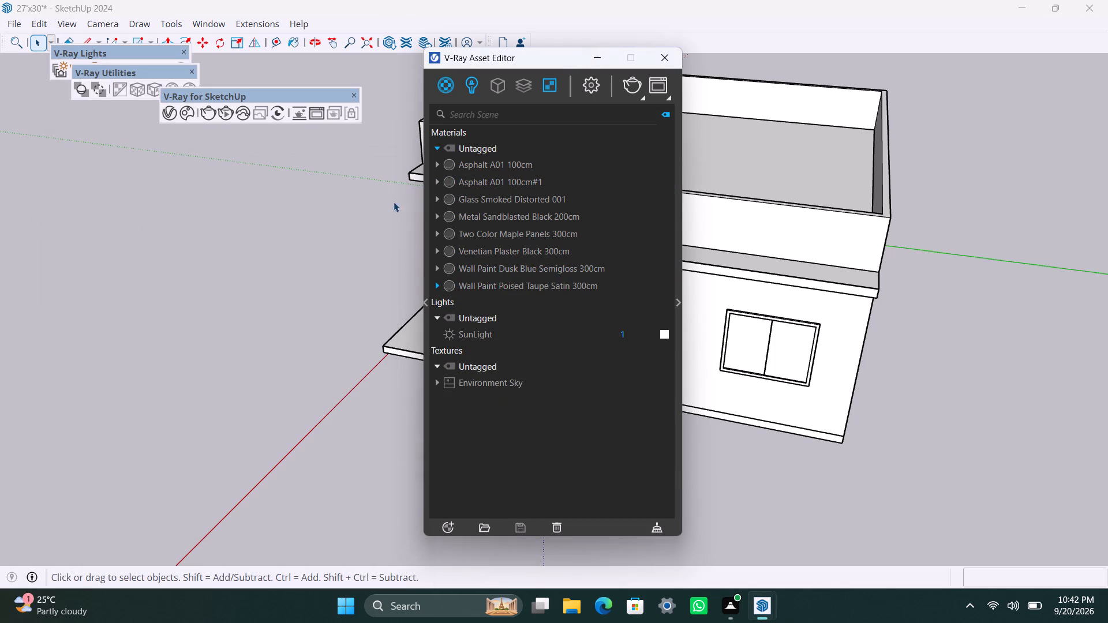
pyautogui.scroll(-2, 692, 499)
pyautogui.moveTo(755, 457); pyautogui.dragTo(848, 457, button='middle')
pyautogui.scroll(2, 815, 403)
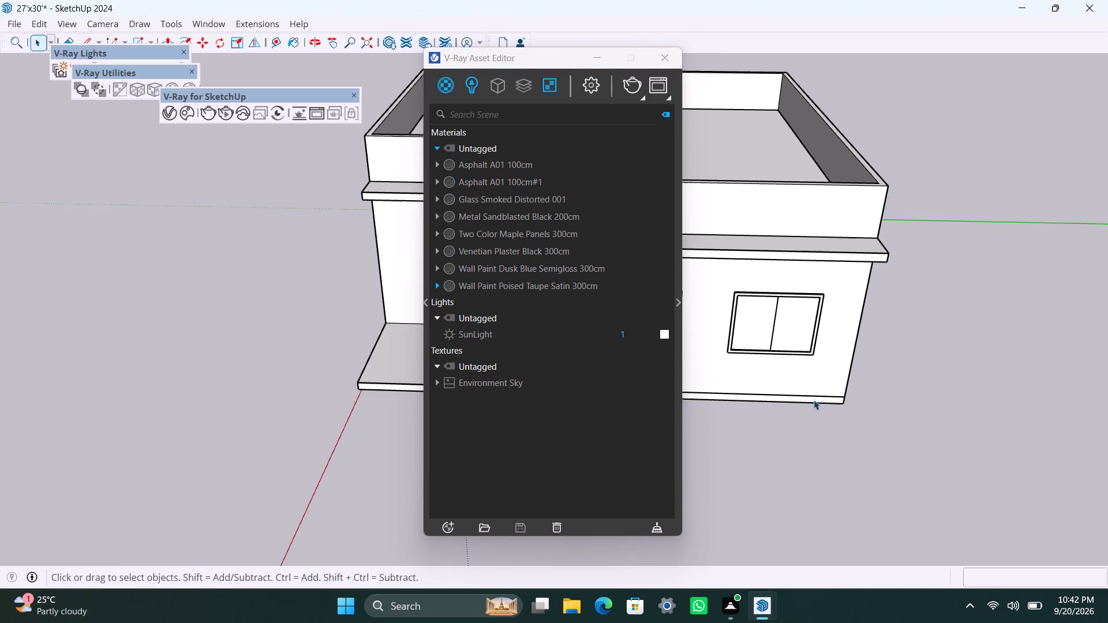
pyautogui.keyDown('shift'); pyautogui.moveTo(811, 392); pyautogui.dragTo(418, 452, button='middle'); pyautogui.keyUp('shift')
pyautogui.scroll(-3, 338, 422)
pyautogui.moveTo(276, 427); pyautogui.dragTo(376, 427, button='middle')
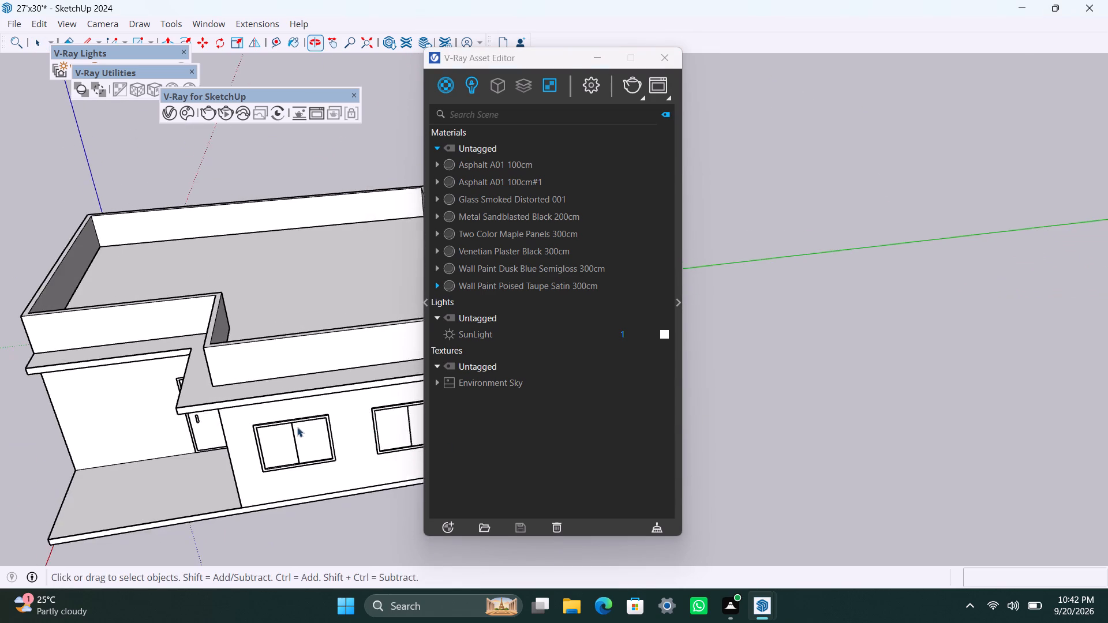
pyautogui.scroll(2, 297, 427)
pyautogui.moveTo(113, 468); pyautogui.dragTo(279, 437, button='middle')
pyautogui.scroll(3, 276, 434)
pyautogui.scroll(3, 309, 390)
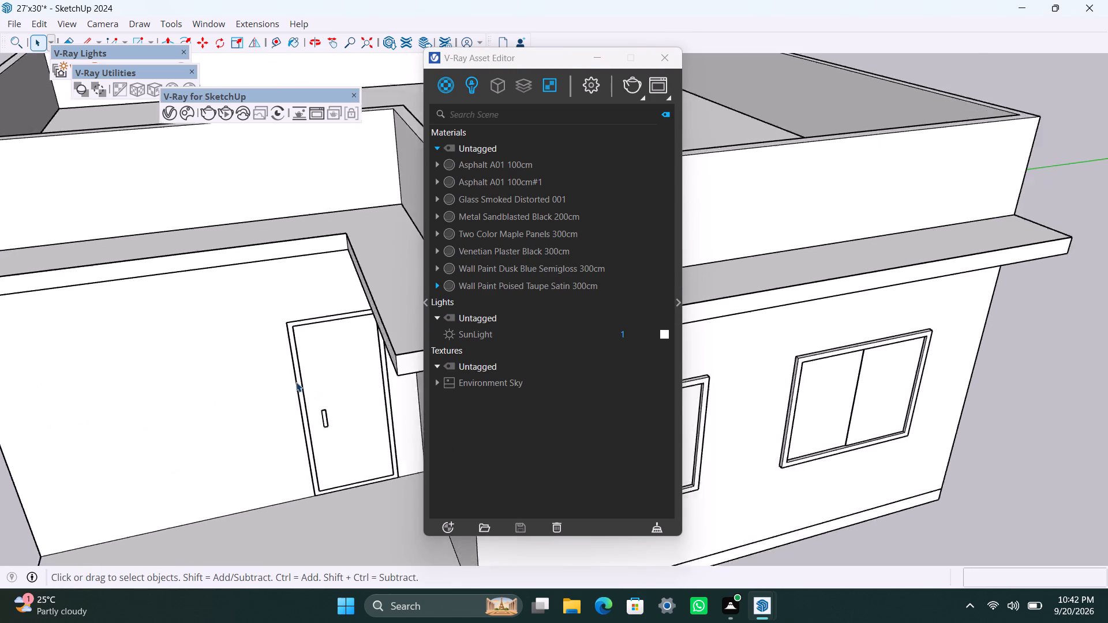
pyautogui.scroll(5, 296, 382)
pyautogui.tripleClick(293, 333)
pyautogui.click(293, 333)
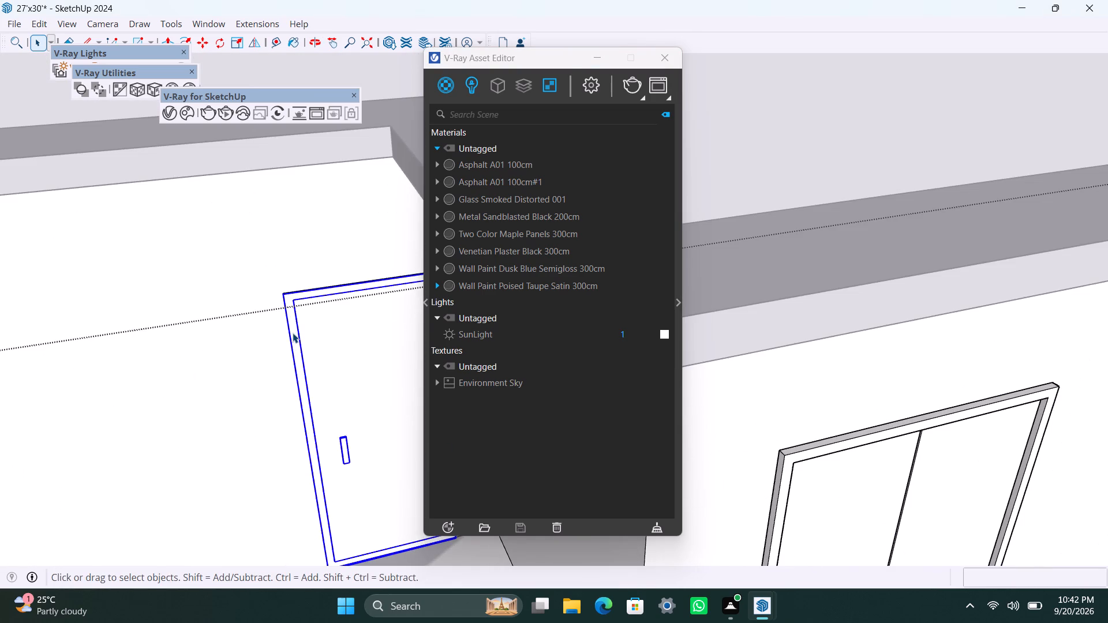
pyautogui.doubleClick(293, 333)
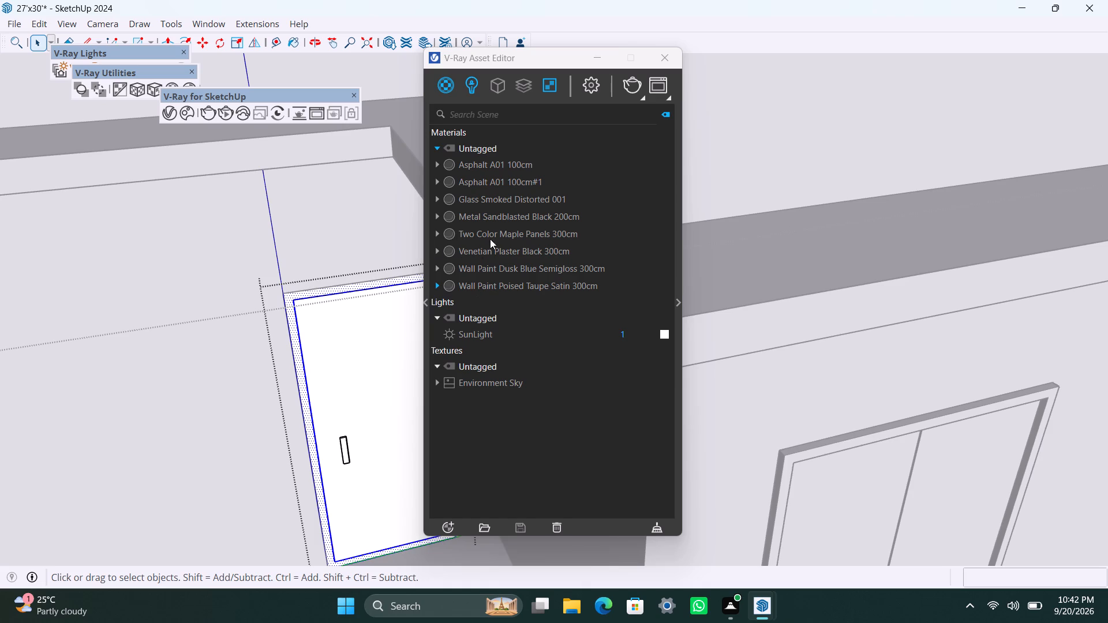
# Delete the duplicate Asphalt A01 100cm#1 material from the scene.
pyautogui.click(500, 184)
pyautogui.rightClick(500, 184)
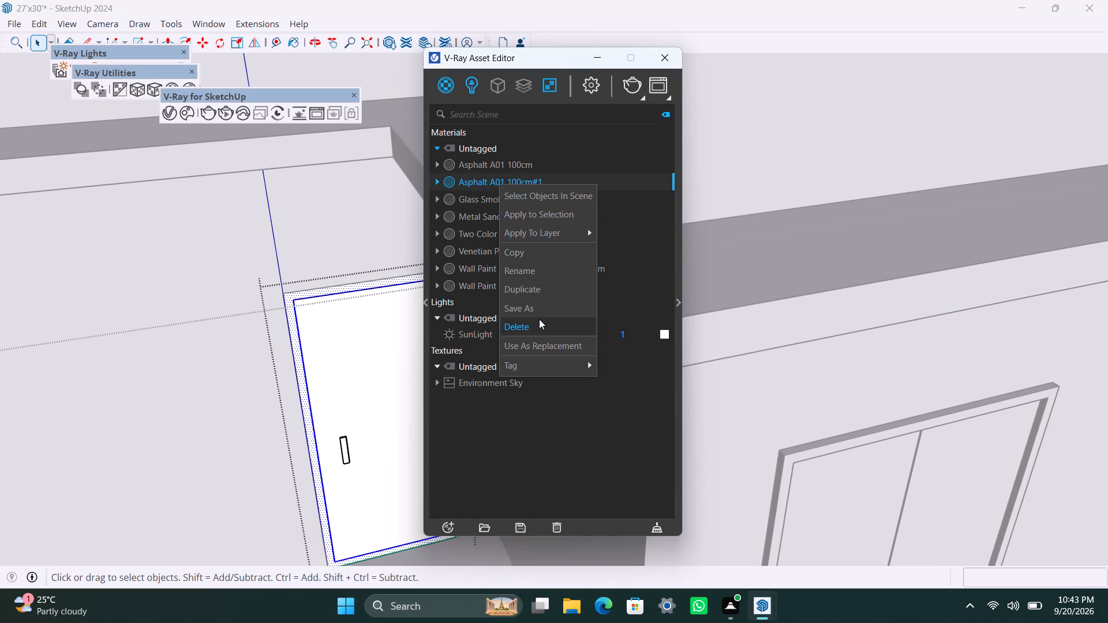
pyautogui.click(537, 329)
pyautogui.click(585, 303)
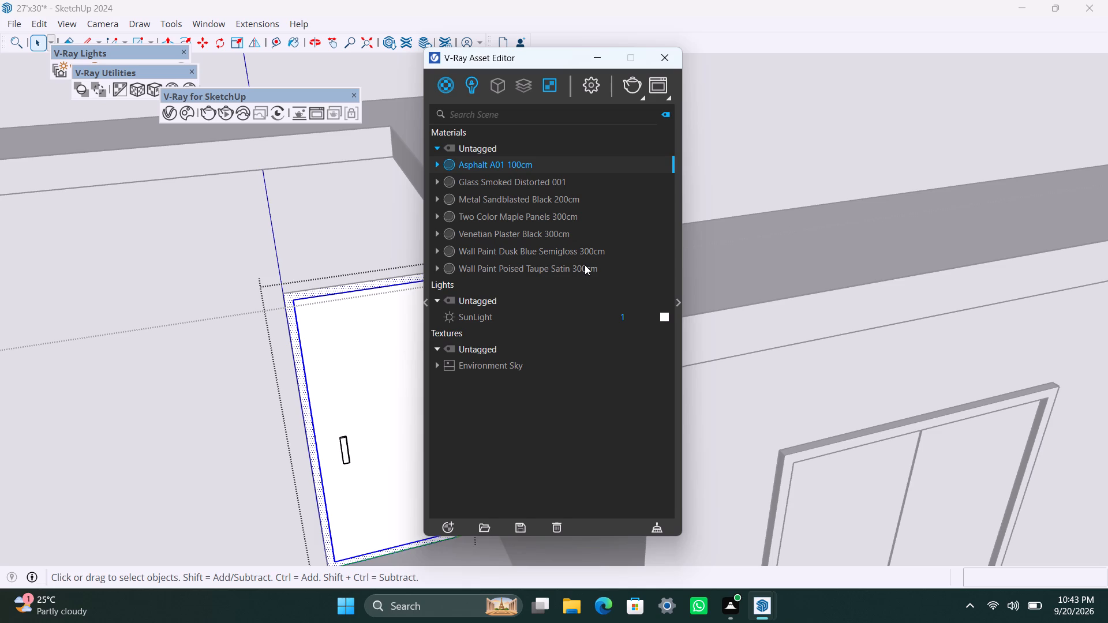
# Apply Metal Sandblasted Black 200cm to the selected front door frame and give it tri-planar texture projection.
pyautogui.click(541, 271)
pyautogui.rightClick(541, 271)
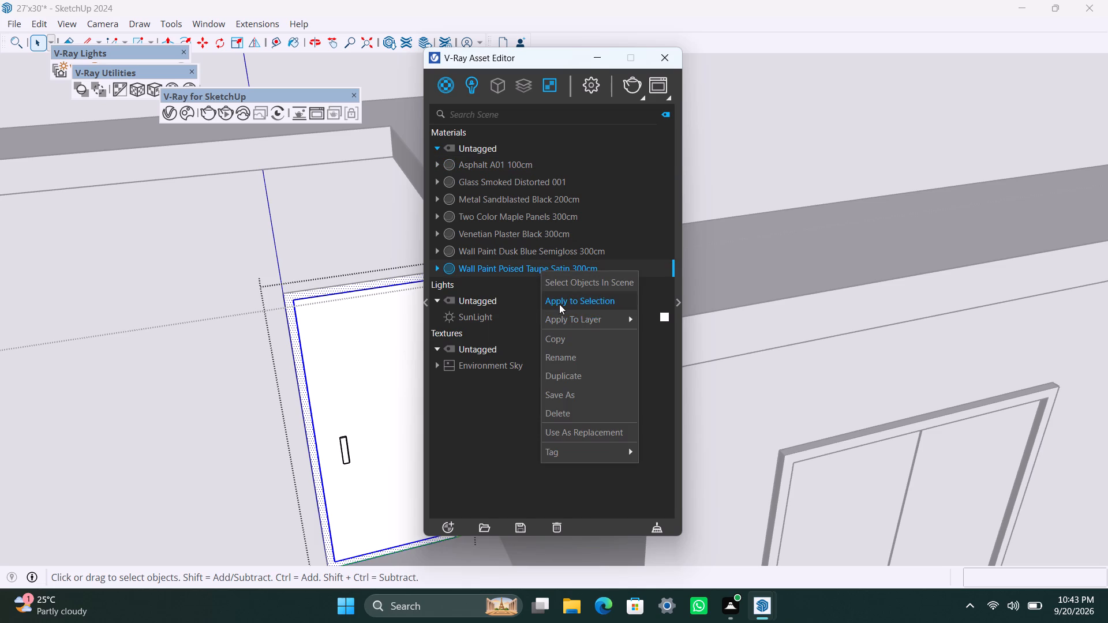
pyautogui.click(511, 204)
pyautogui.rightClick(507, 178)
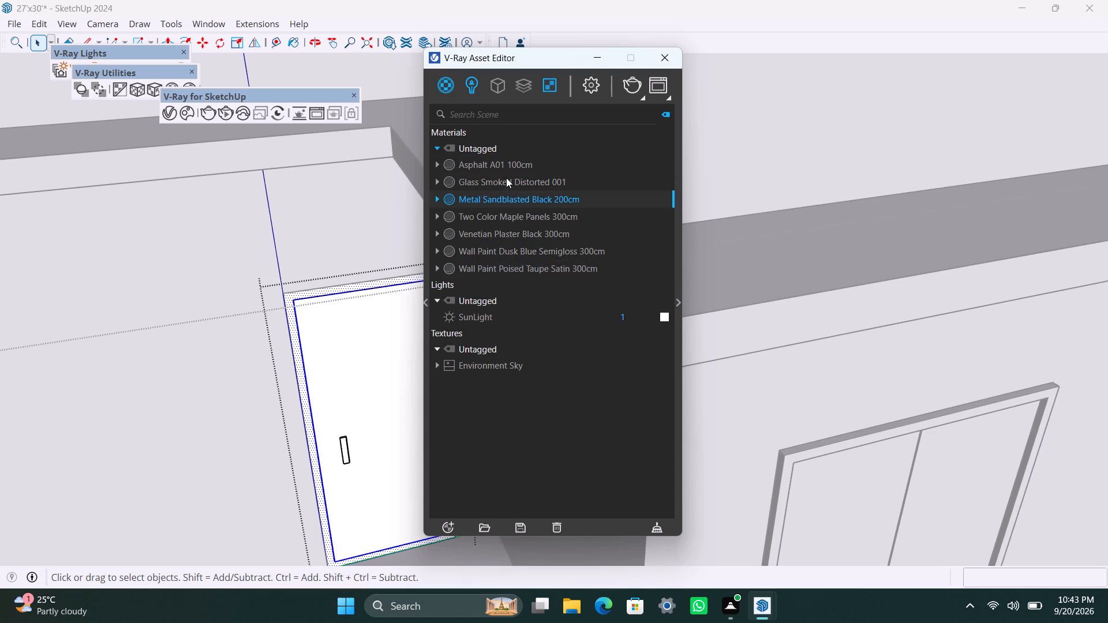
pyautogui.click(497, 195)
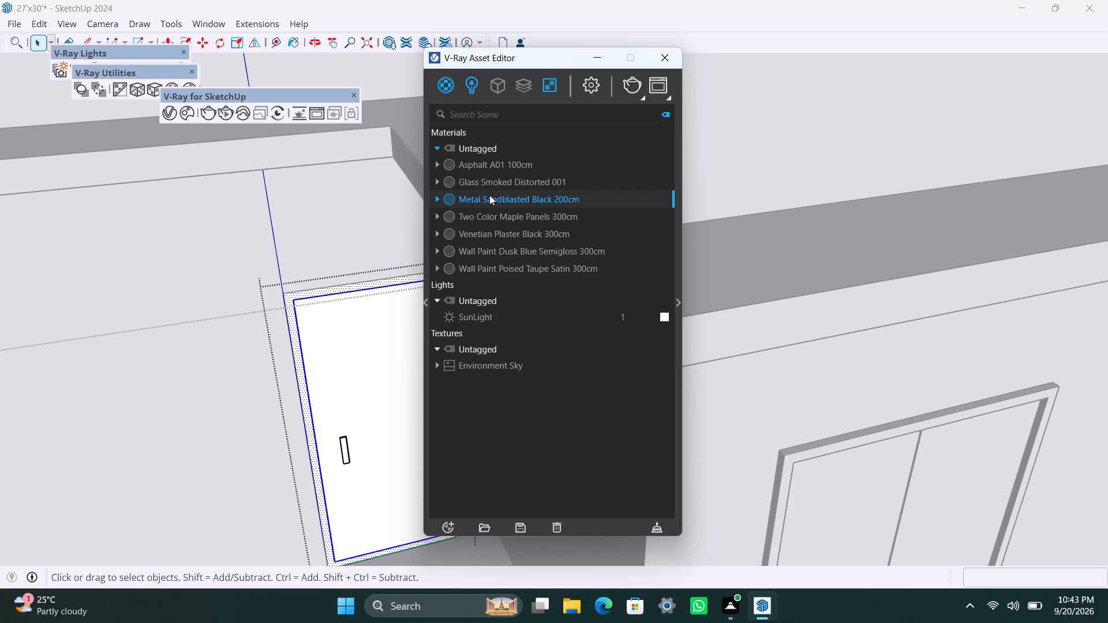
pyautogui.rightClick(489, 195)
pyautogui.click(516, 225)
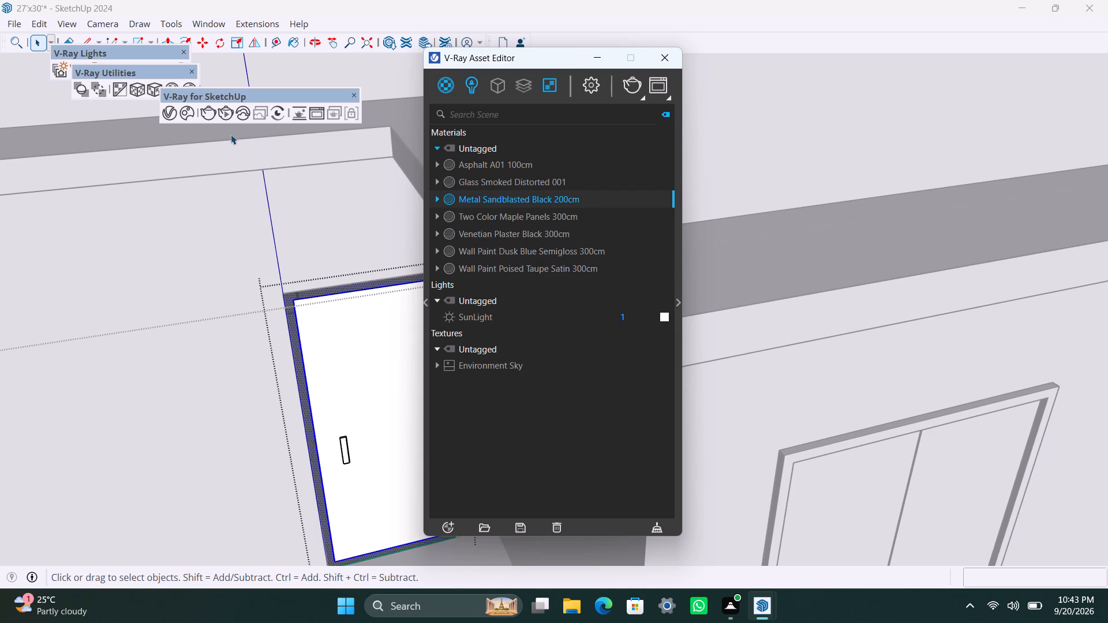
pyautogui.click(153, 90)
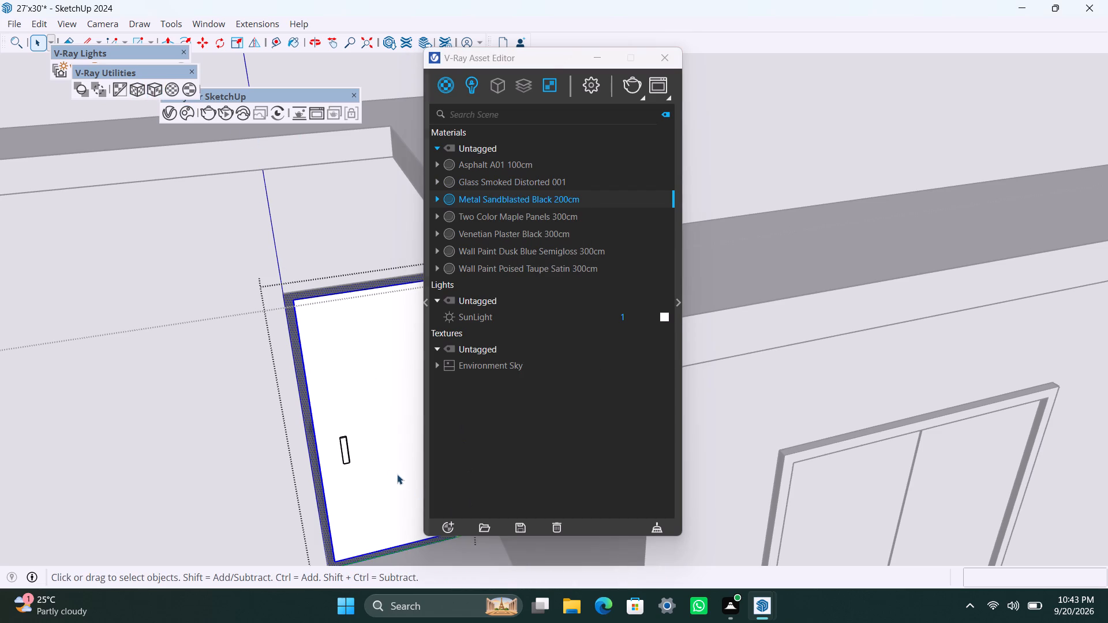
# Apply Metal Sandblasted Black 200cm to the front door's handle.
pyautogui.scroll(5, 391, 472)
pyautogui.click(319, 434)
pyautogui.tripleClick(319, 434)
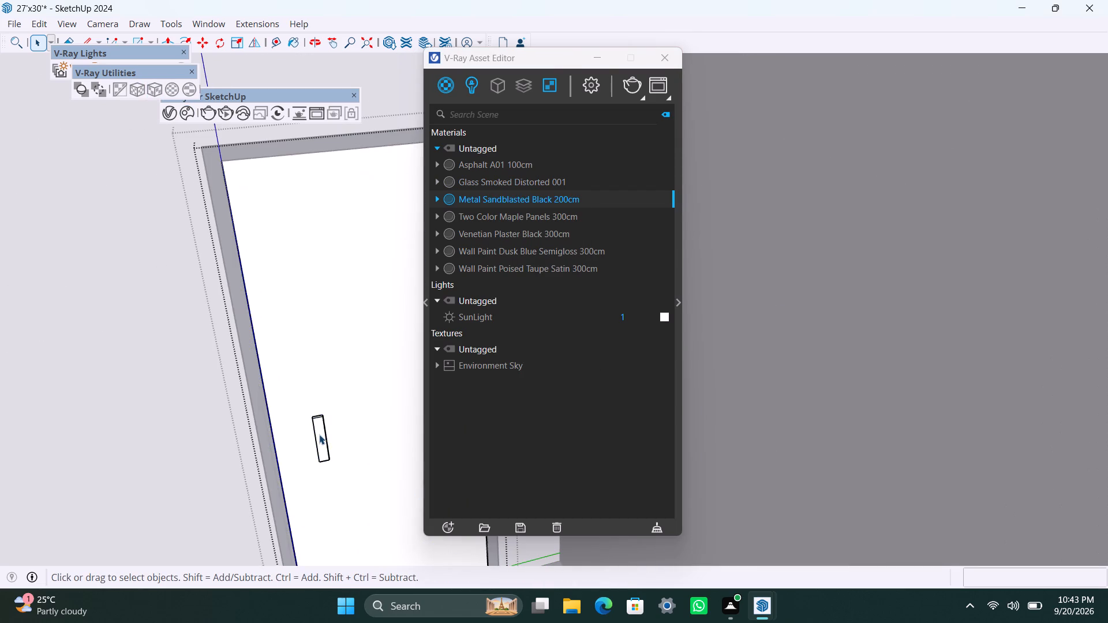
pyautogui.rightClick(503, 199)
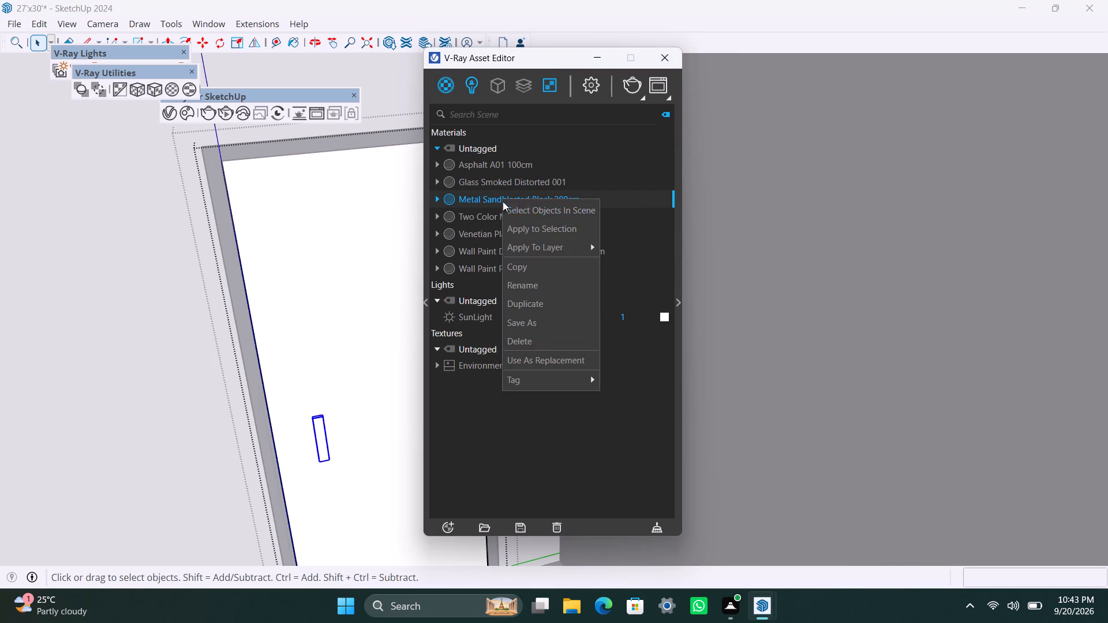
pyautogui.click(527, 229)
# Apply Two Color Maple Panels 300cm to the front door leaf and exit the door group.
pyautogui.doubleClick(346, 272)
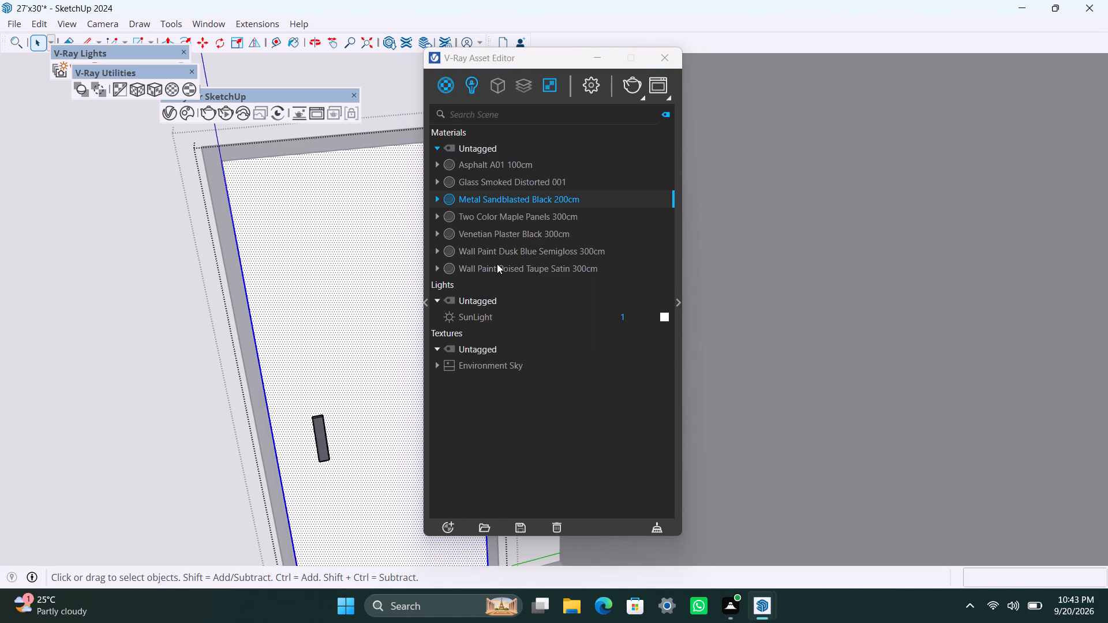
pyautogui.click(504, 222)
pyautogui.rightClick(504, 221)
pyautogui.click(564, 249)
pyautogui.scroll(-10, 136, 358)
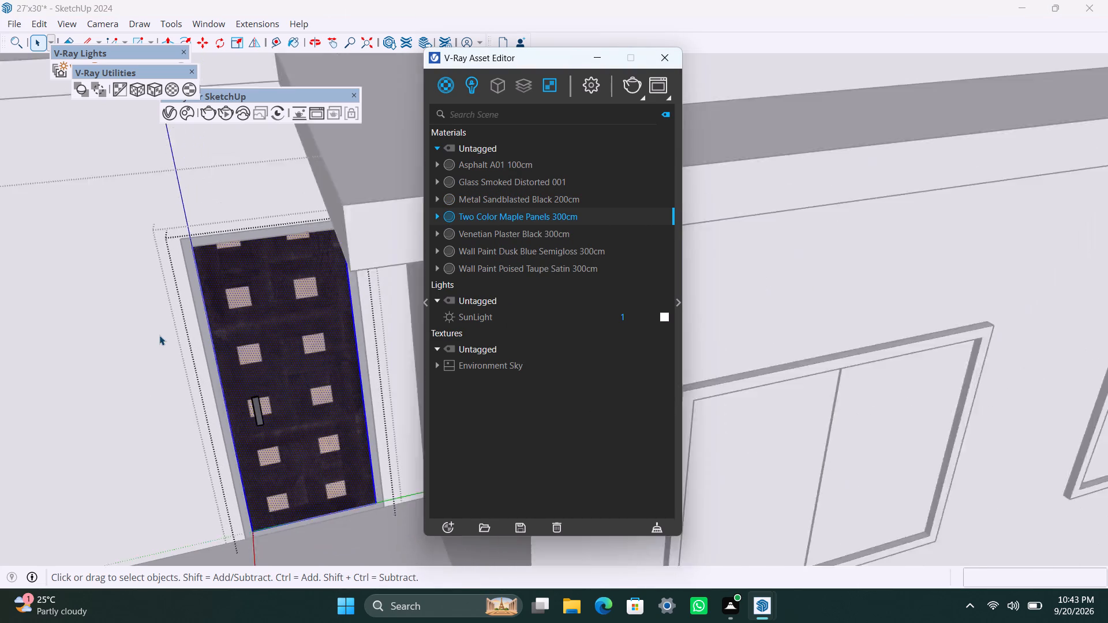
pyautogui.scroll(-5, 159, 335)
pyautogui.click(267, 511)
pyautogui.scroll(-4, 250, 477)
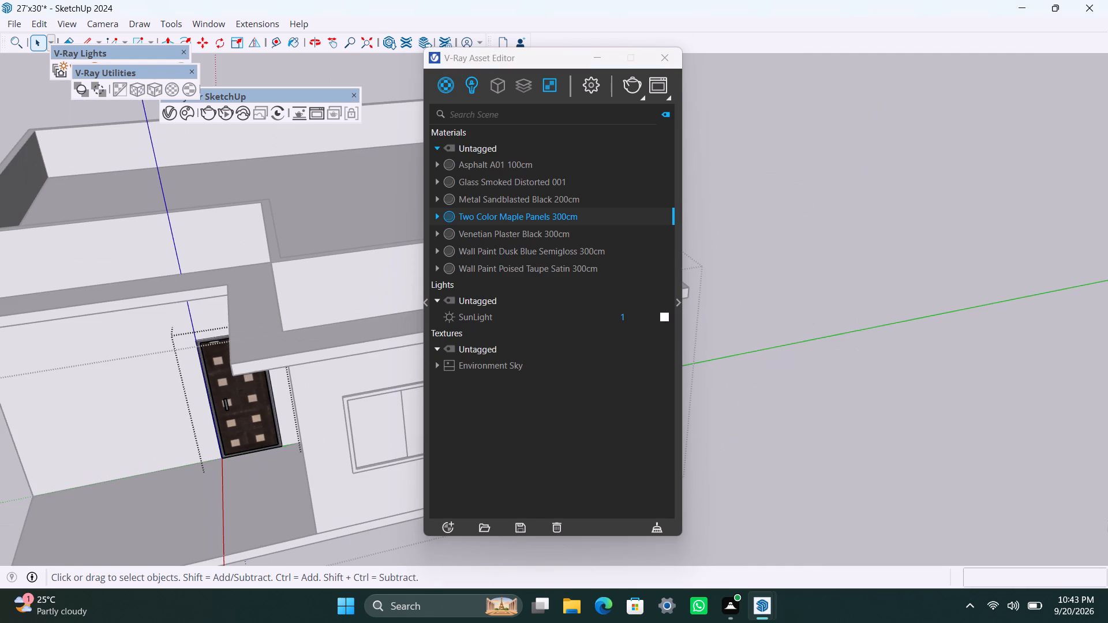
pyautogui.click(1107, 521)
pyautogui.doubleClick(1038, 457)
# Apply Metal Sandblasted Black 200cm with tri-planar projection to the frame of the window nearest the porch.
pyautogui.scroll(2, 263, 506)
pyautogui.scroll(-4, 258, 445)
pyautogui.moveTo(279, 460); pyautogui.dragTo(145, 418, button='middle')
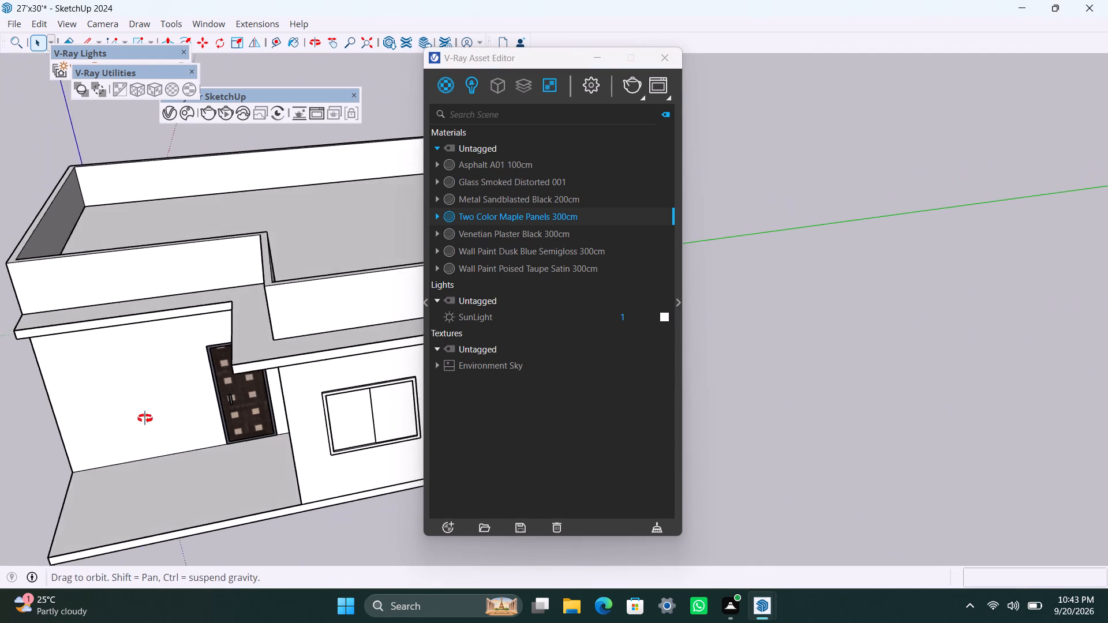
pyautogui.moveTo(145, 418); pyautogui.dragTo(138, 417, button='middle')
pyautogui.scroll(12, 193, 404)
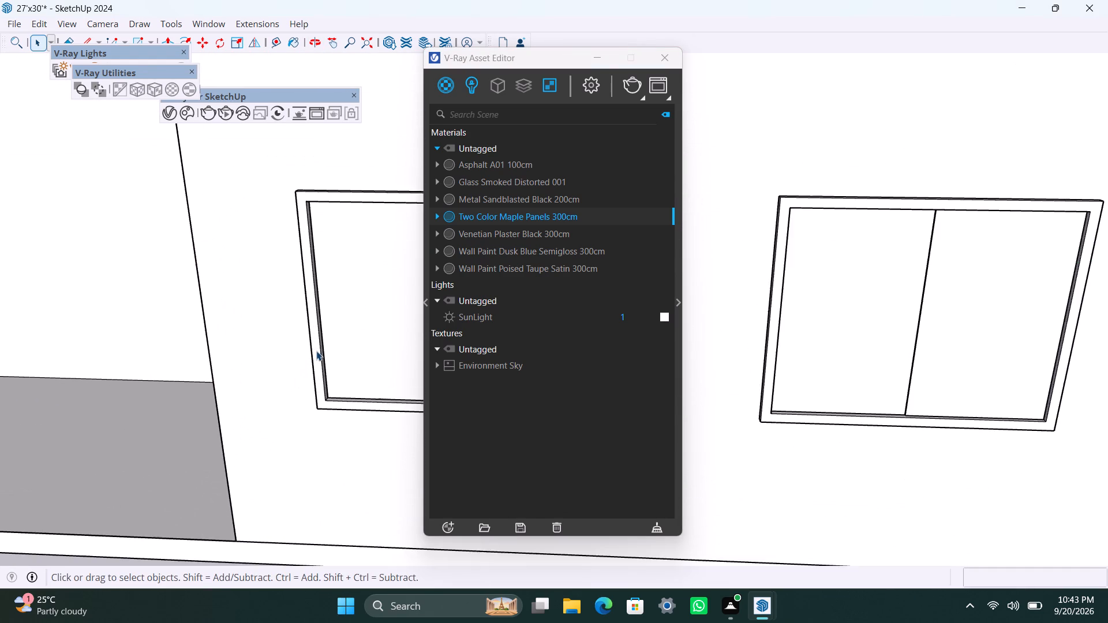
pyautogui.scroll(2, 316, 351)
pyautogui.tripleClick(316, 351)
pyautogui.click(317, 350)
pyautogui.doubleClick(317, 350)
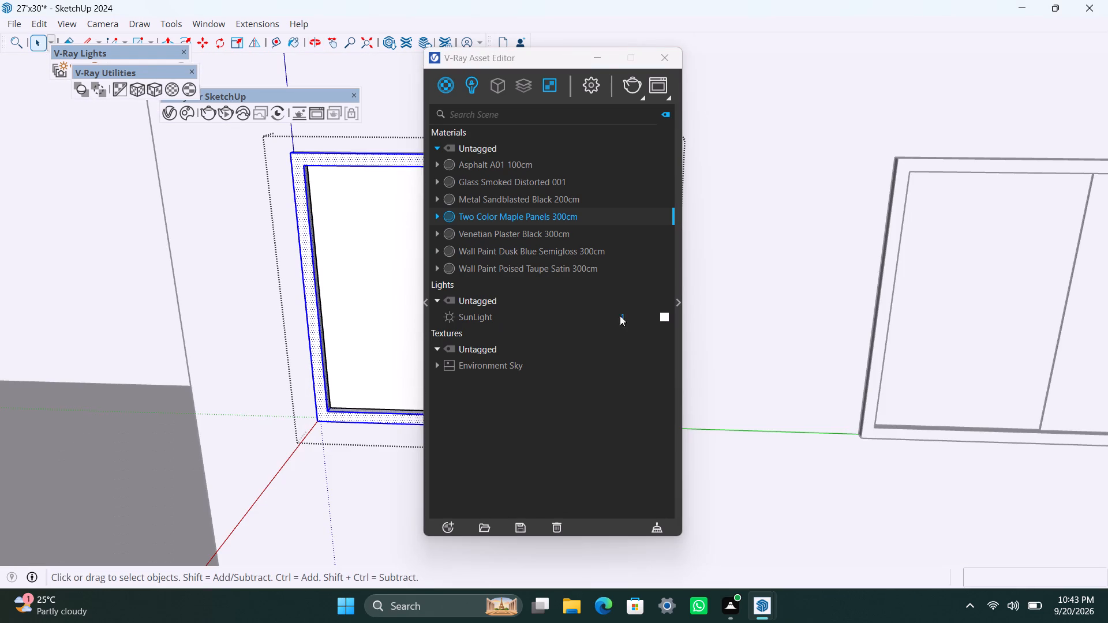
pyautogui.scroll(7, 356, 388)
pyautogui.doubleClick(312, 403)
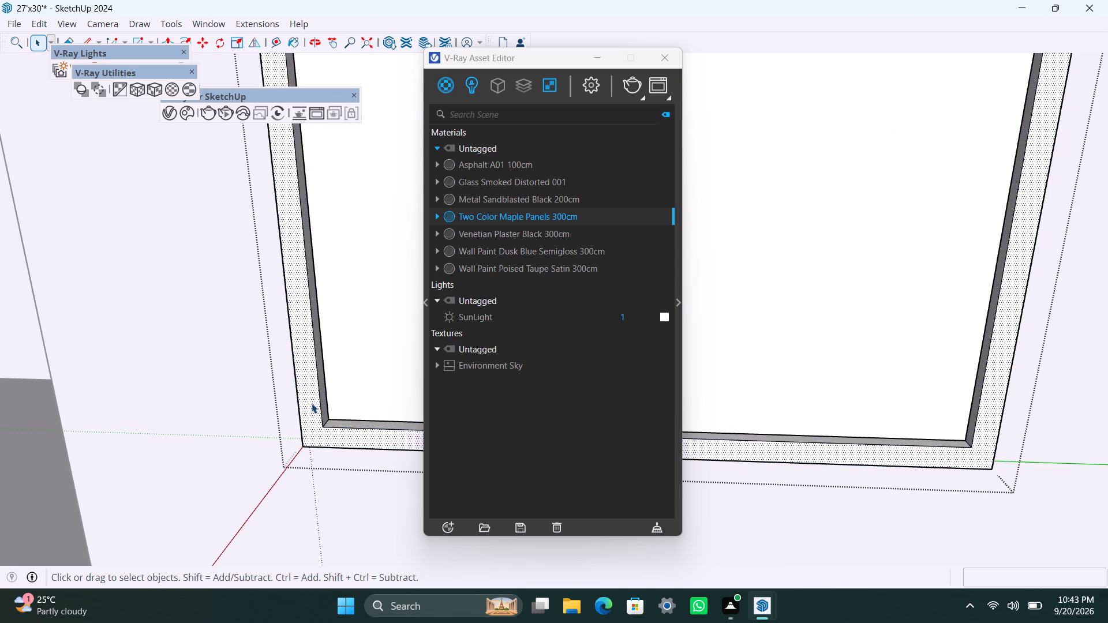
pyautogui.tripleClick(311, 403)
pyautogui.doubleClick(311, 403)
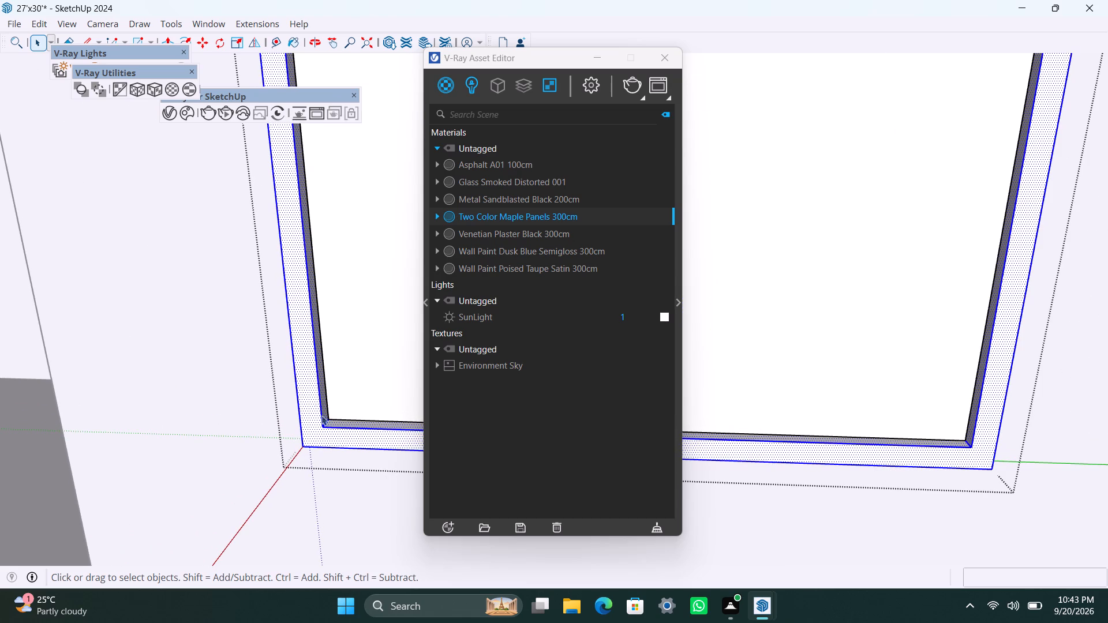
pyautogui.click(500, 197)
pyautogui.rightClick(498, 197)
pyautogui.click(546, 220)
pyautogui.scroll(-8, 266, 309)
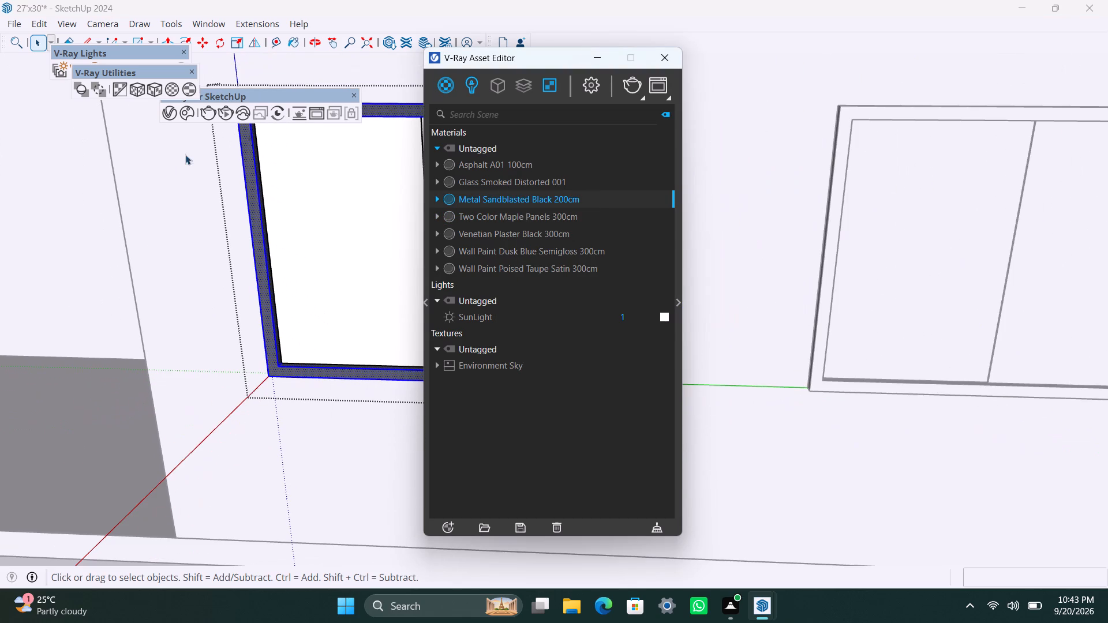
pyautogui.click(157, 87)
# Select the panes of the window nearest the porch inside its group.
pyautogui.scroll(-8, 166, 325)
pyautogui.click(274, 310)
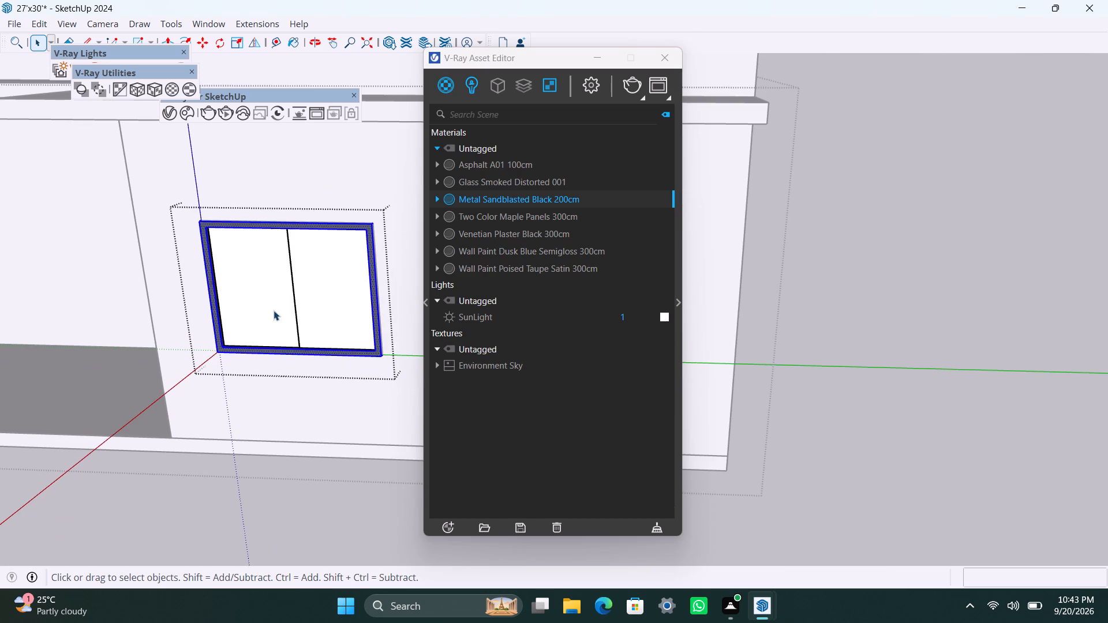
pyautogui.scroll(1, 340, 317)
pyautogui.keyDown('shift'); pyautogui.click(356, 301); pyautogui.keyUp('shift')
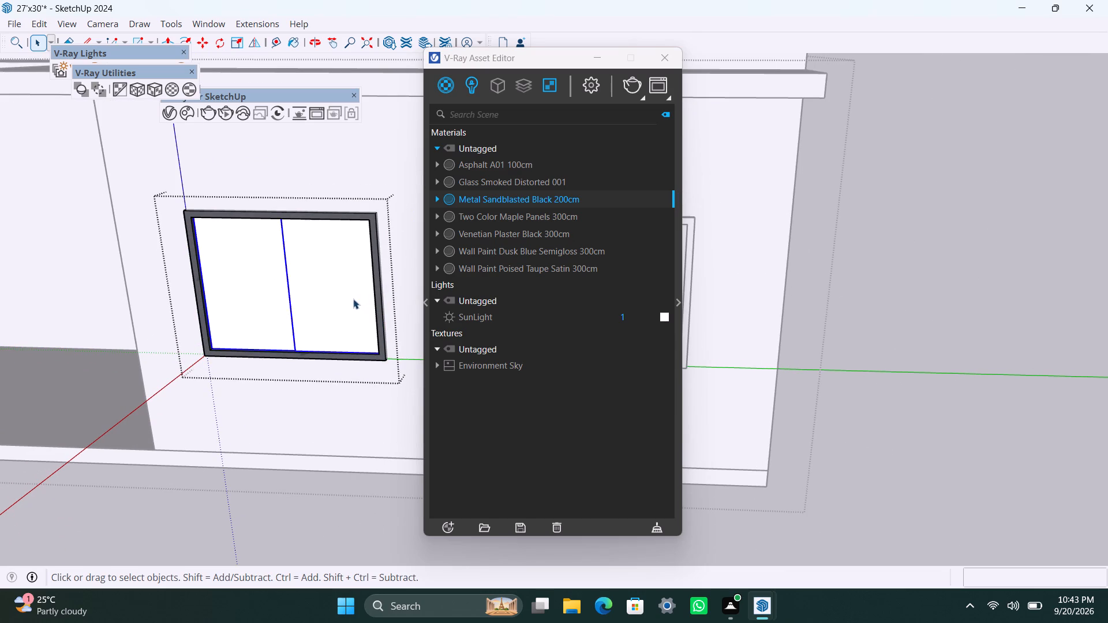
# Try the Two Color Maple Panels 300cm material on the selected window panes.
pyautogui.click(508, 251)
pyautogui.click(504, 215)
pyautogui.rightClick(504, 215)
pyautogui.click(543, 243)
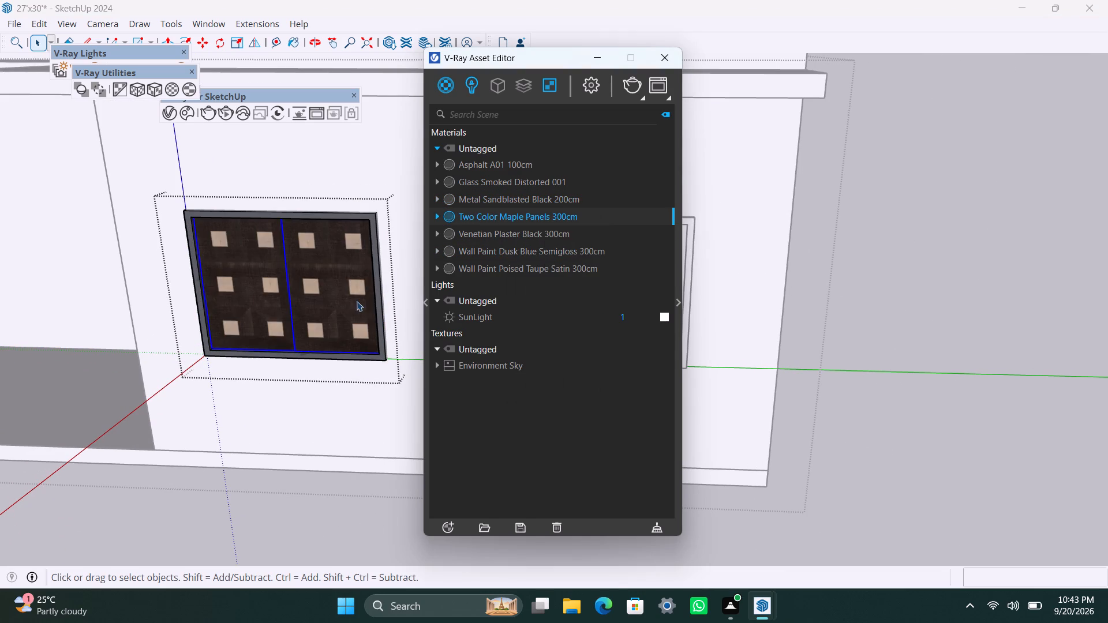
# Apply Glass Smoked Distorted 001 to the selected window panes and exit the window group.
pyautogui.scroll(-7, 351, 301)
pyautogui.scroll(1, 484, 196)
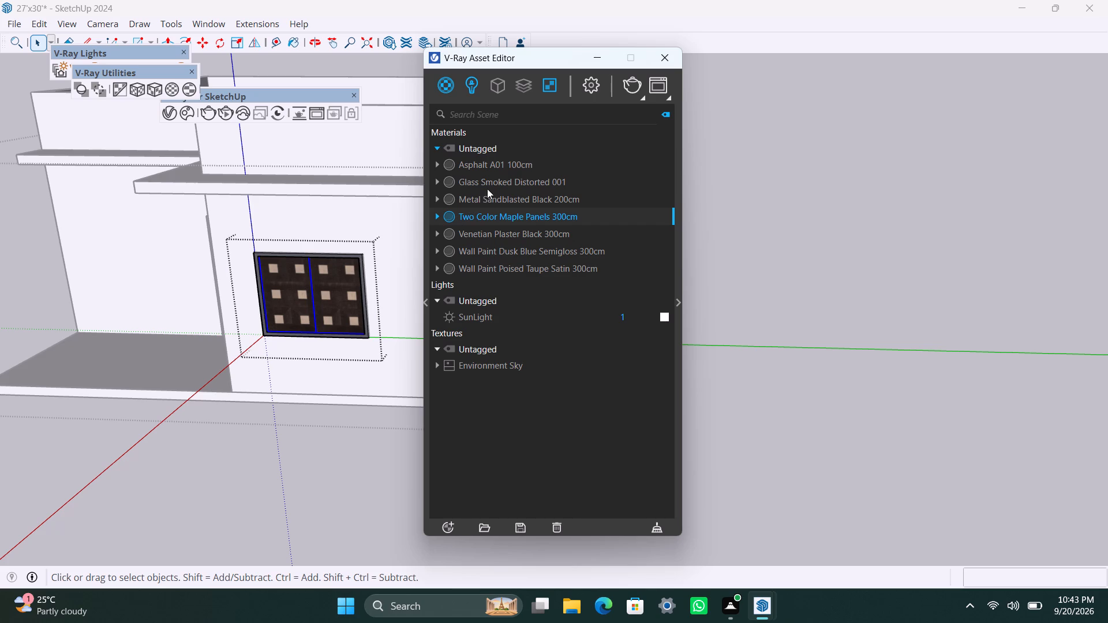
pyautogui.click(490, 183)
pyautogui.rightClick(491, 183)
pyautogui.click(514, 212)
pyautogui.scroll(-4, 320, 299)
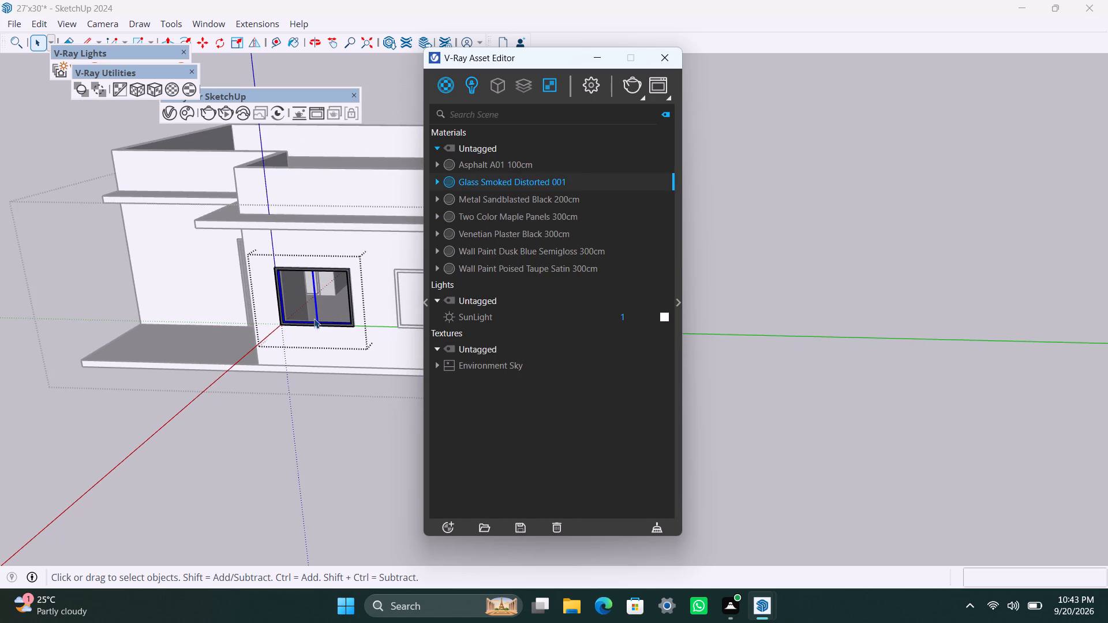
pyautogui.keyDown('shift'); pyautogui.moveTo(314, 318); pyautogui.dragTo(228, 387, button='middle'); pyautogui.keyUp('shift')
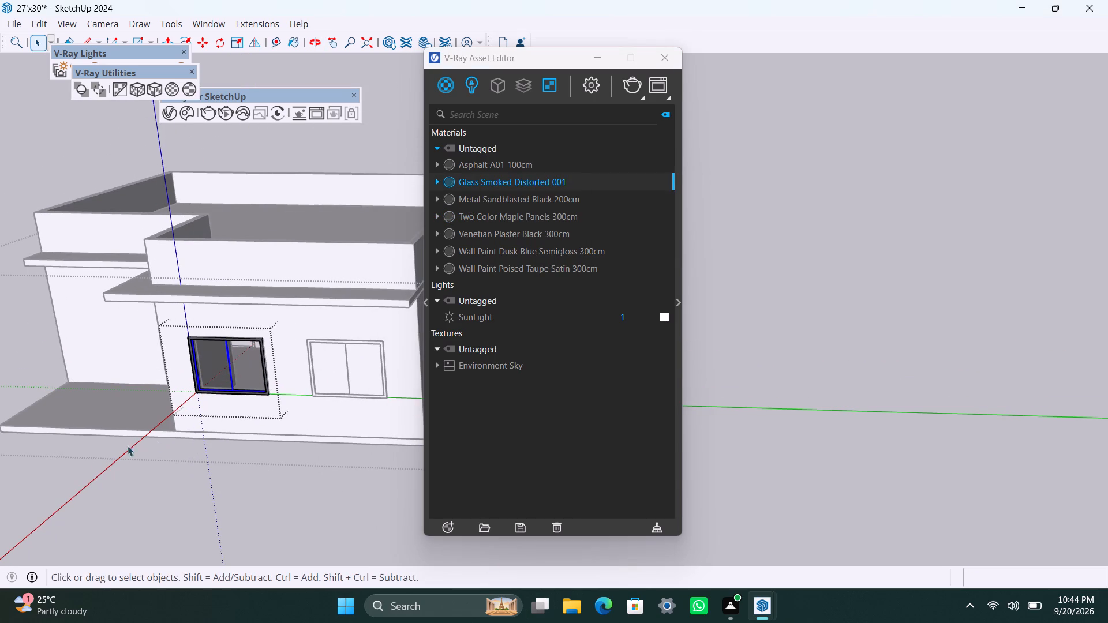
pyautogui.scroll(7, 322, 392)
pyautogui.click(301, 545)
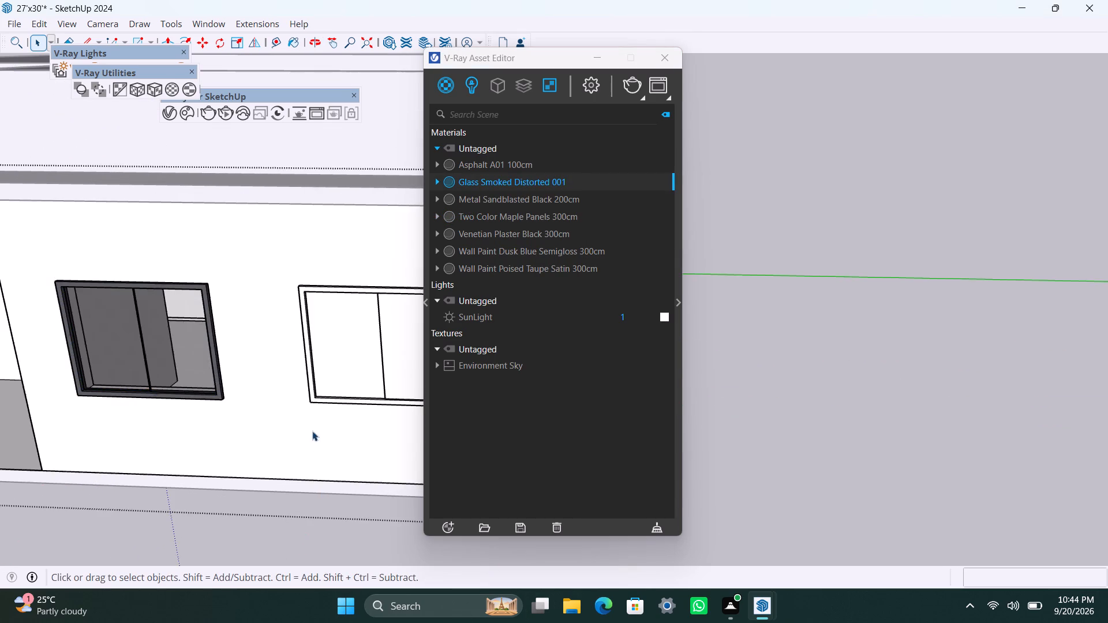
# Apply Metal Sandblasted Black 200cm with tri-planar projection to the frame of the adjacent window on the same wall.
pyautogui.scroll(9, 312, 431)
pyautogui.tripleClick(313, 363)
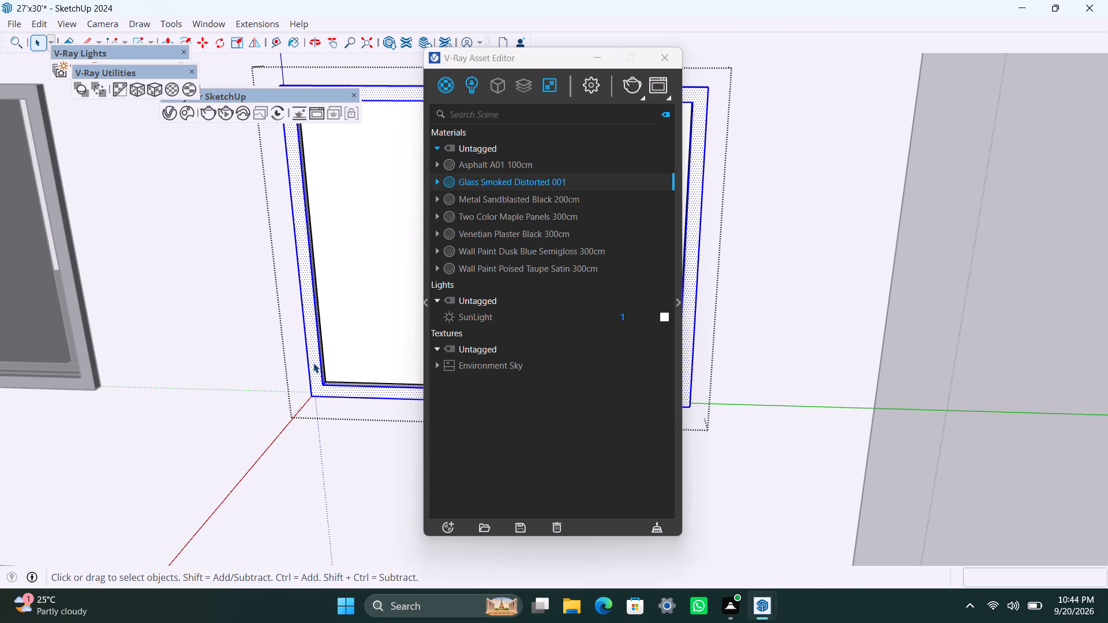
pyautogui.click(502, 197)
pyautogui.rightClick(502, 197)
pyautogui.click(549, 221)
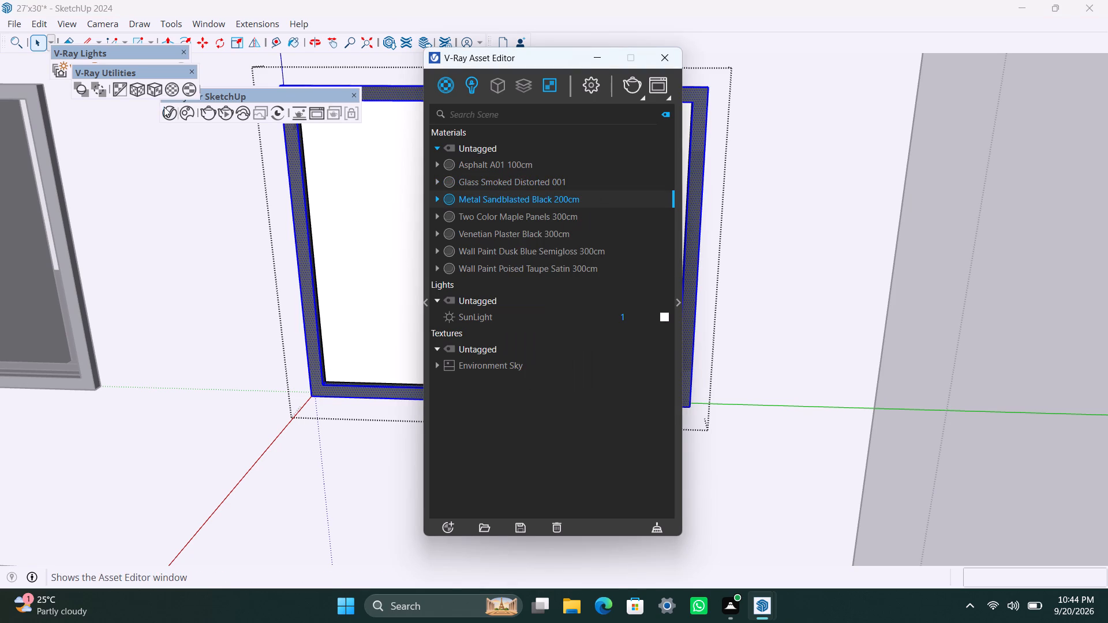
pyautogui.click(153, 87)
# Apply Glass Smoked Distorted 001 to both panes of the black-framed window and exit its group.
pyautogui.click(380, 264)
pyautogui.scroll(-3, 377, 347)
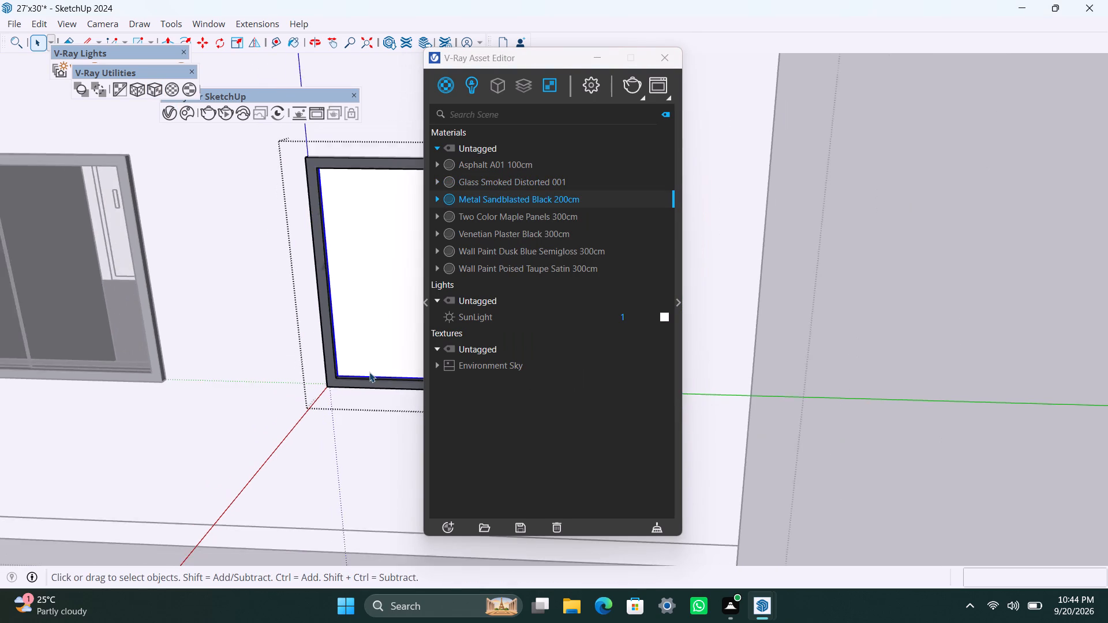
pyautogui.scroll(-3, 369, 372)
pyautogui.keyDown('shift'); pyautogui.moveTo(360, 383); pyautogui.dragTo(128, 539, button='middle'); pyautogui.keyUp('shift')
pyautogui.scroll(1, 215, 486)
pyautogui.keyDown('shift'); pyautogui.click(220, 479); pyautogui.keyUp('shift')
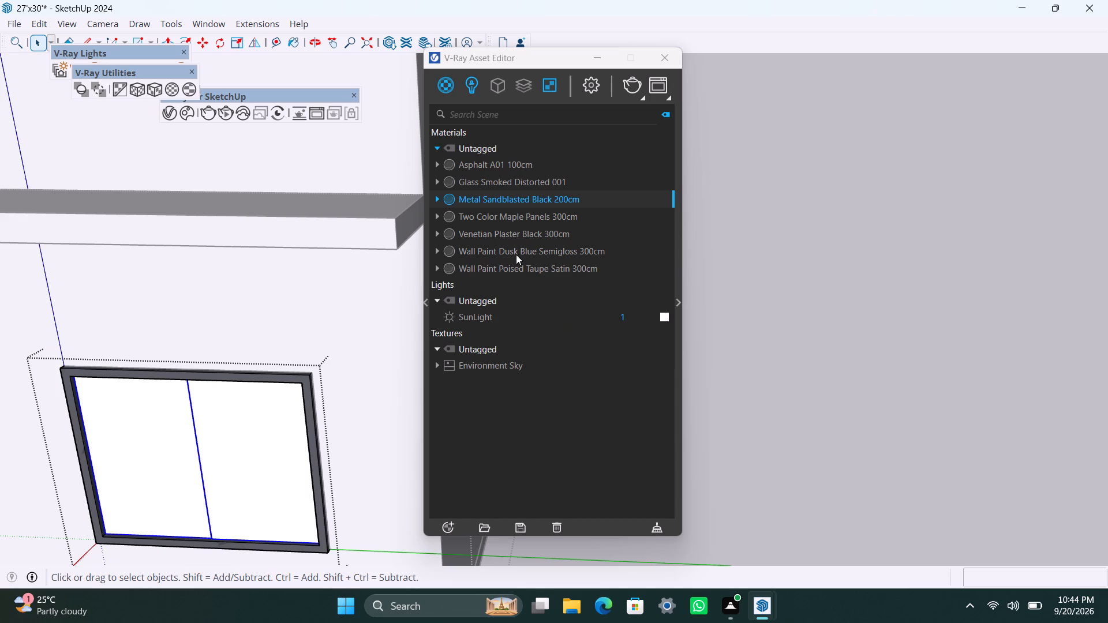
pyautogui.click(519, 269)
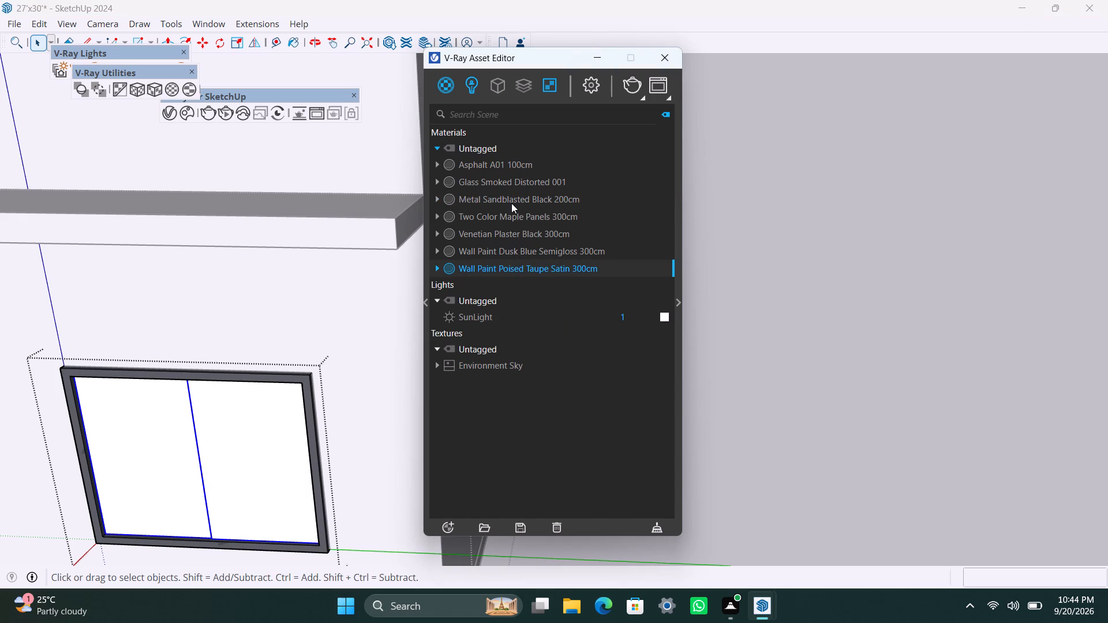
pyautogui.click(501, 182)
pyautogui.rightClick(501, 181)
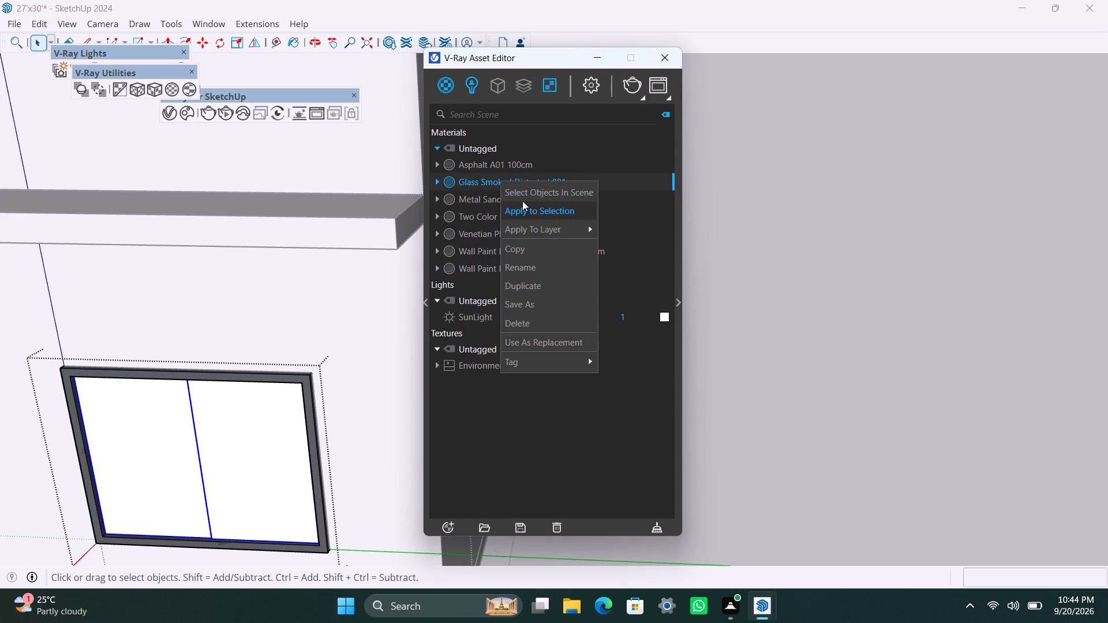
pyautogui.click(522, 201)
pyautogui.scroll(-13, 326, 395)
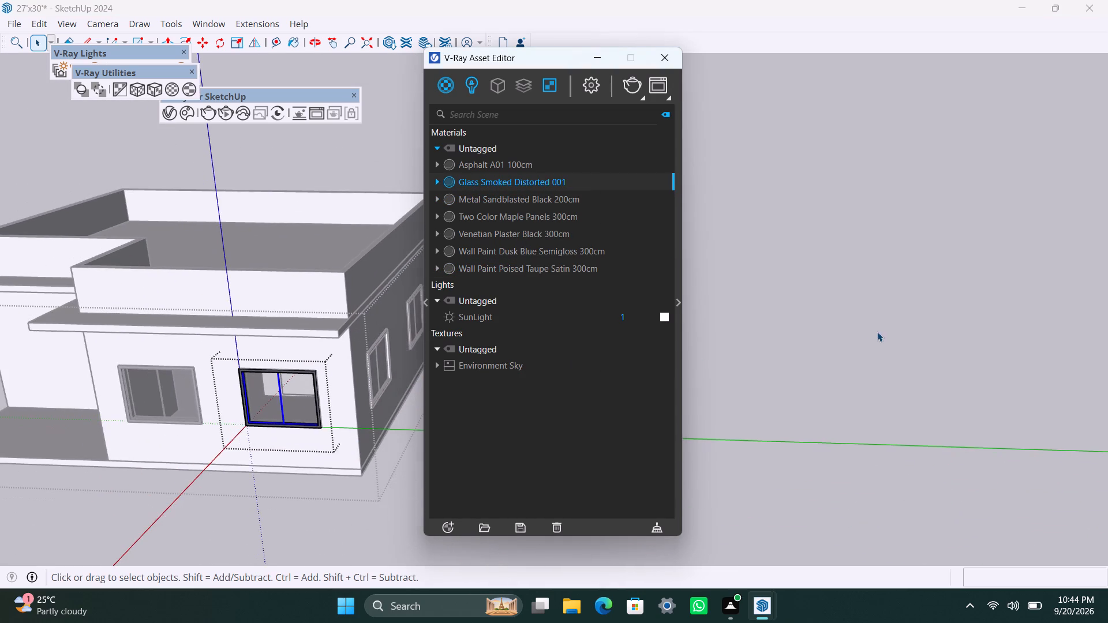
pyautogui.click(877, 332)
# Apply Metal Sandblasted Black 200cm with tri-planar projection to the frame of the first window on the adjoining side wall.
pyautogui.scroll(3, 226, 506)
pyautogui.moveTo(265, 497); pyautogui.dragTo(8, 494, button='middle')
pyautogui.scroll(-3, 43, 483)
pyautogui.scroll(3, 129, 414)
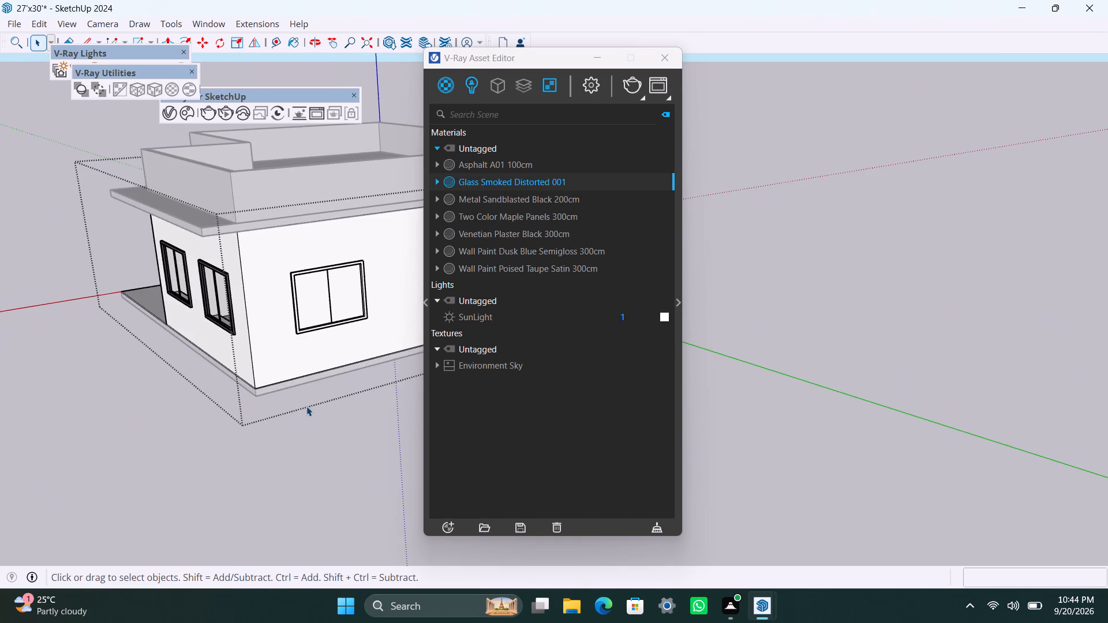
pyautogui.moveTo(308, 407); pyautogui.dragTo(268, 511, button='middle')
pyautogui.scroll(3, 267, 436)
pyautogui.moveTo(270, 430); pyautogui.dragTo(166, 438, button='middle')
pyautogui.scroll(3, 188, 404)
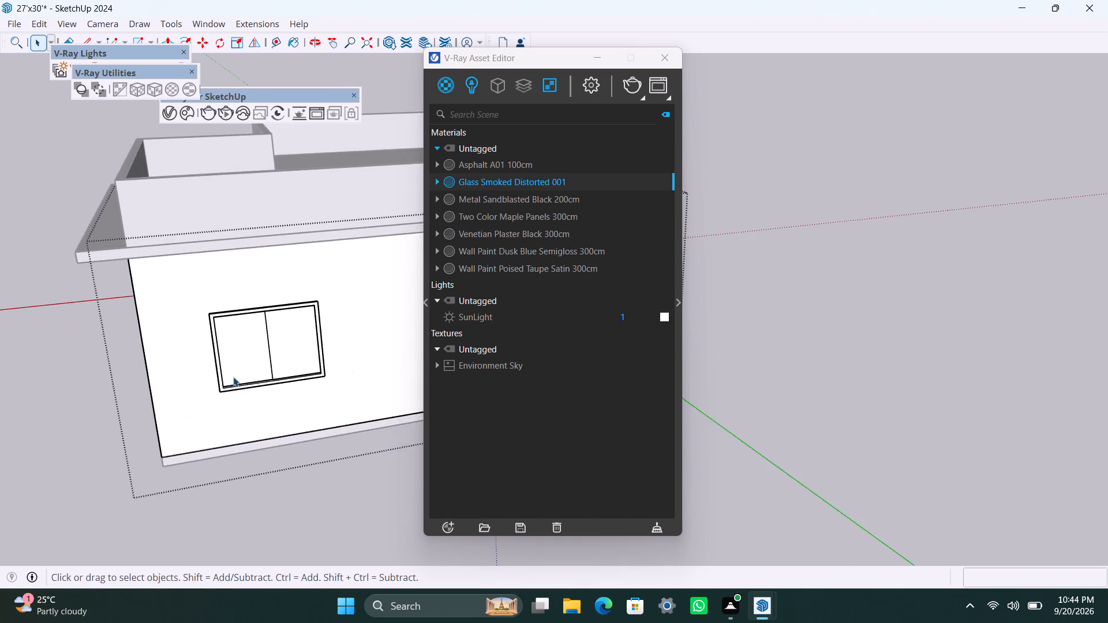
pyautogui.scroll(10, 233, 377)
pyautogui.tripleClick(214, 355)
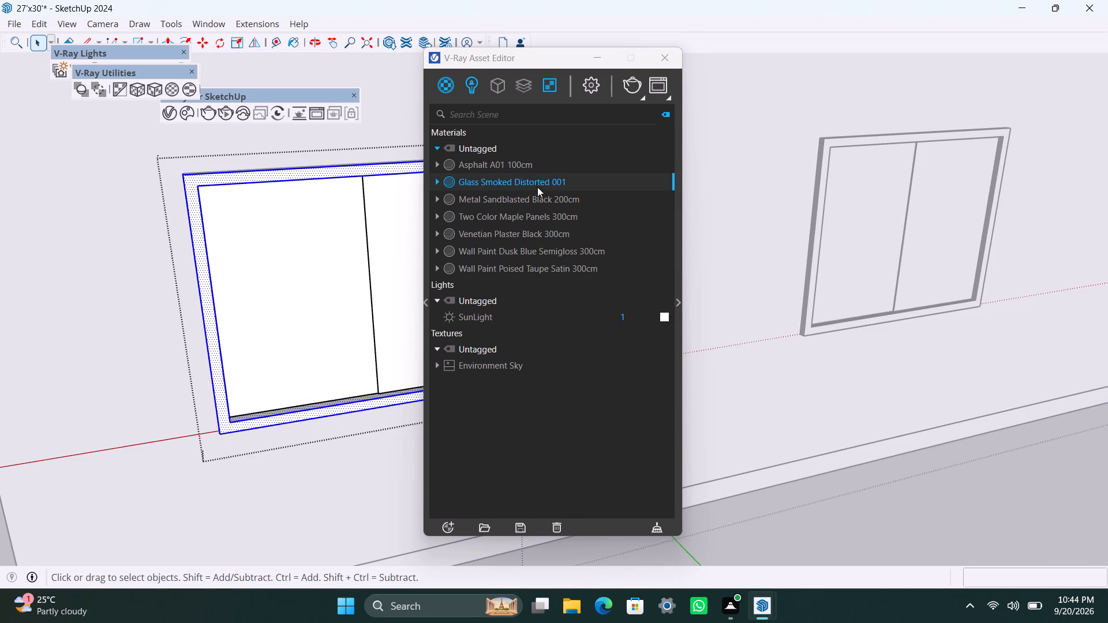
pyautogui.click(508, 198)
pyautogui.rightClick(508, 198)
pyautogui.click(533, 222)
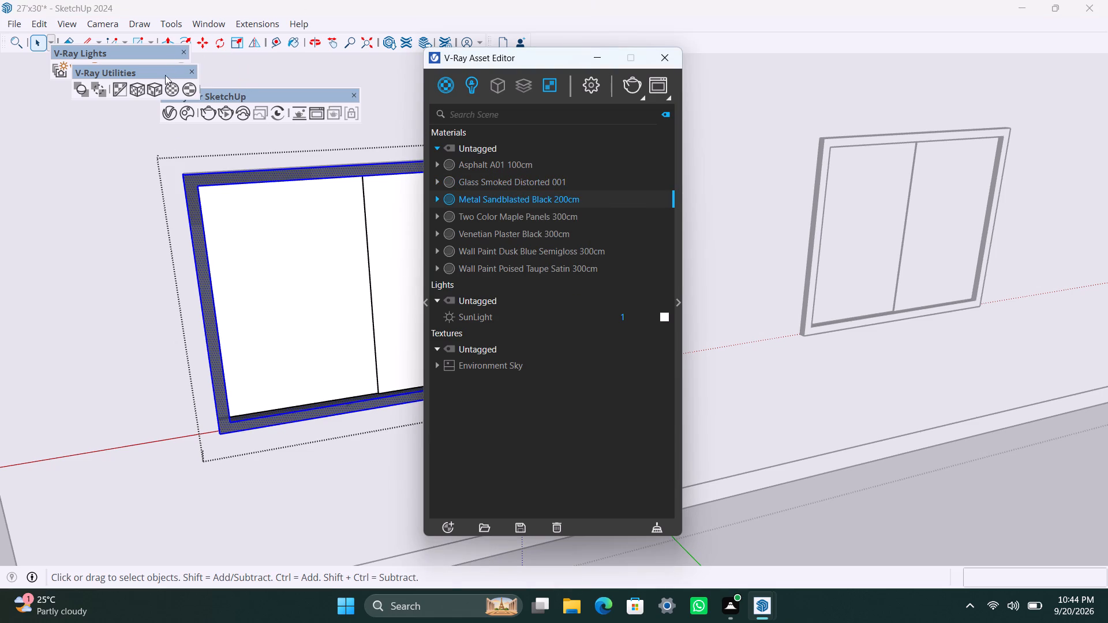
pyautogui.click(151, 85)
# Apply Glass Smoked Distorted 001 to both panes of the first side-wall window and exit its group.
pyautogui.click(282, 286)
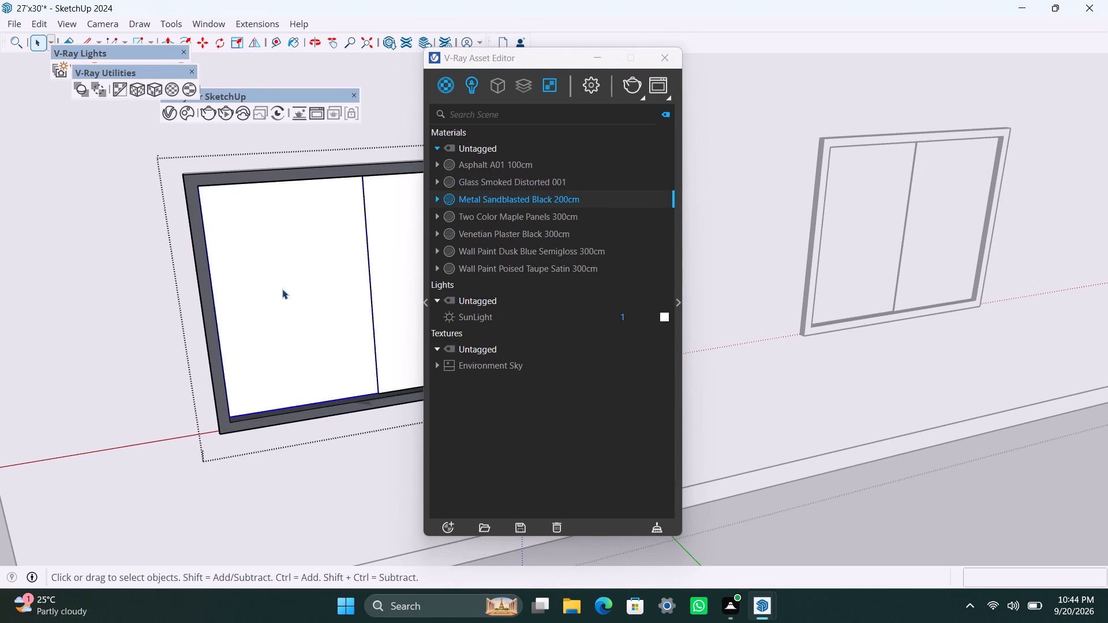
pyautogui.keyDown('shift'); pyautogui.click(387, 305); pyautogui.keyUp('shift')
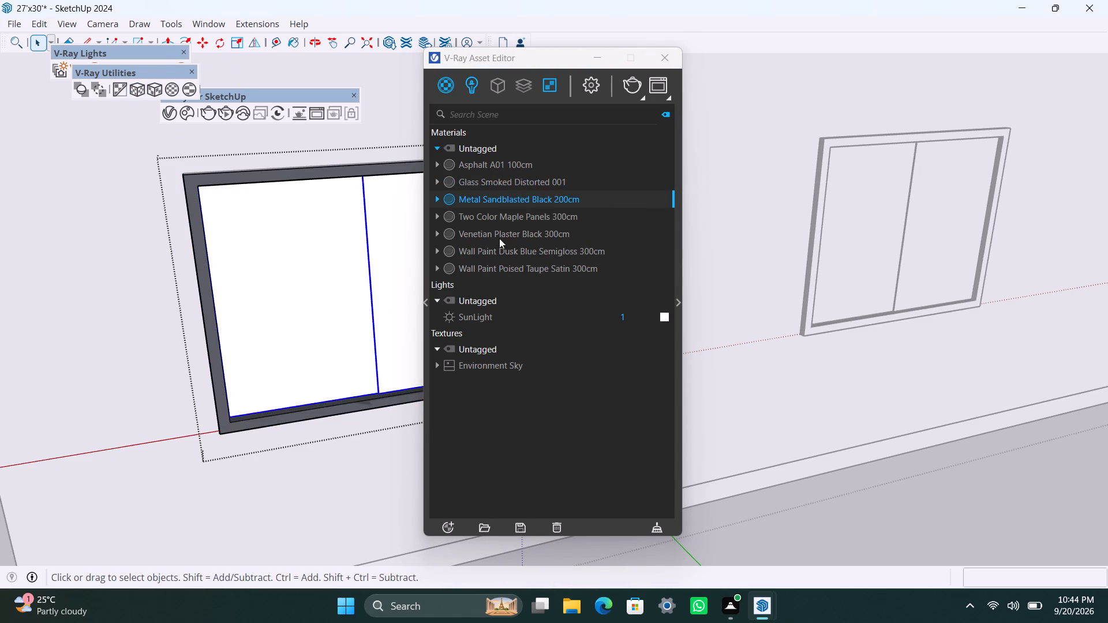
pyautogui.click(484, 186)
pyautogui.rightClick(484, 186)
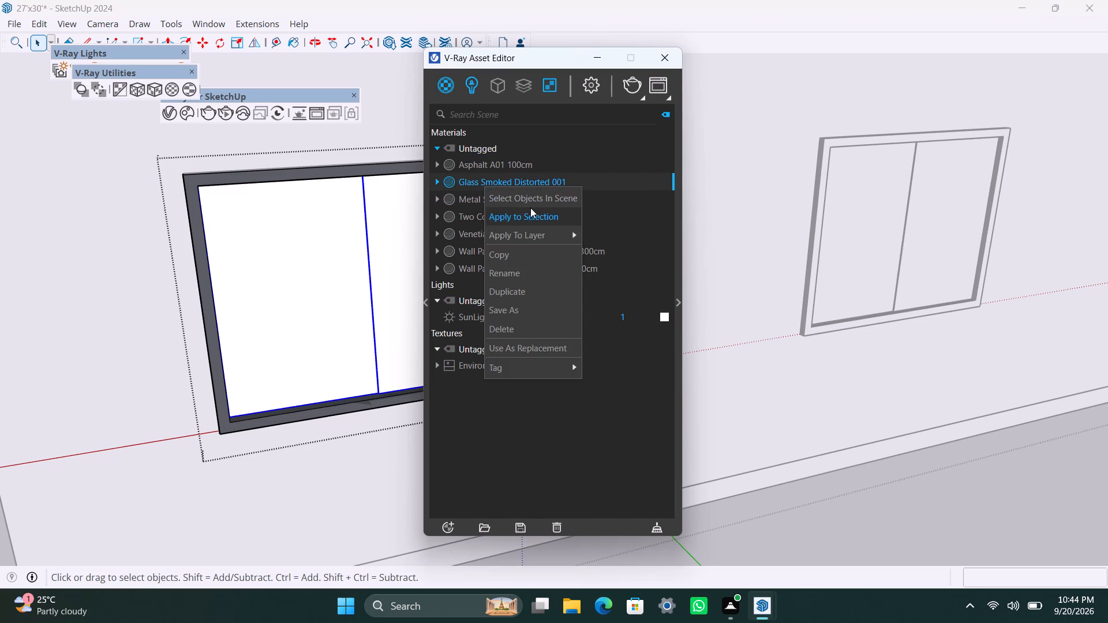
pyautogui.click(530, 208)
pyautogui.scroll(-14, 276, 369)
pyautogui.moveTo(283, 429); pyautogui.dragTo(88, 513, button='middle')
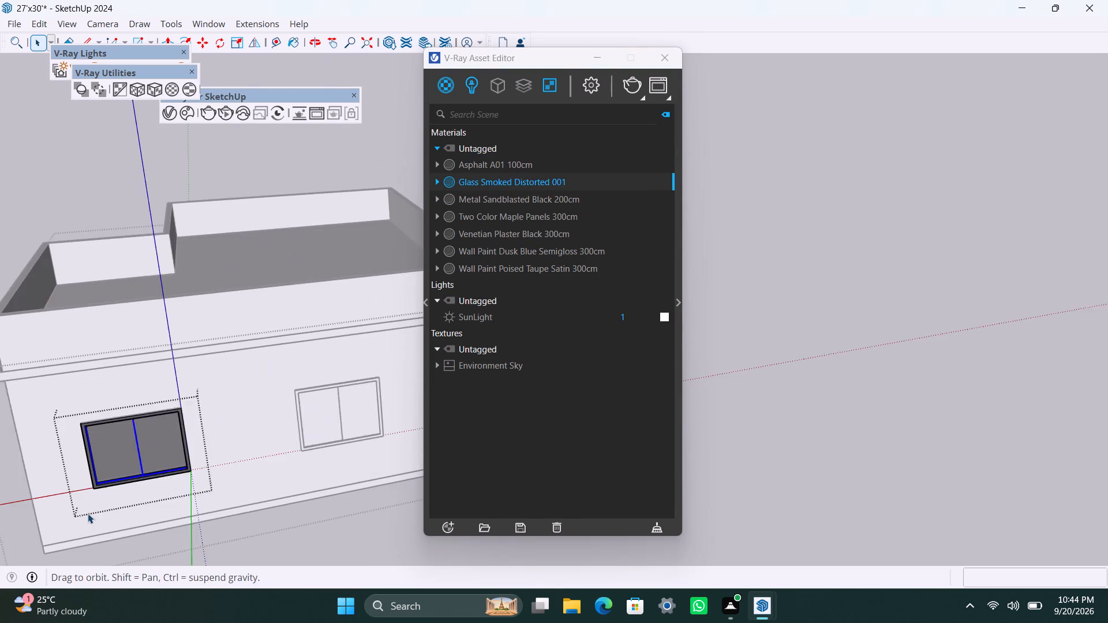
pyautogui.moveTo(88, 513); pyautogui.dragTo(88, 513, button='middle')
pyautogui.click(291, 534)
# Apply Metal Sandblasted Black 200cm with tri-planar projection to the frame of the second window on the side wall.
pyautogui.scroll(9, 283, 461)
pyautogui.tripleClick(272, 423)
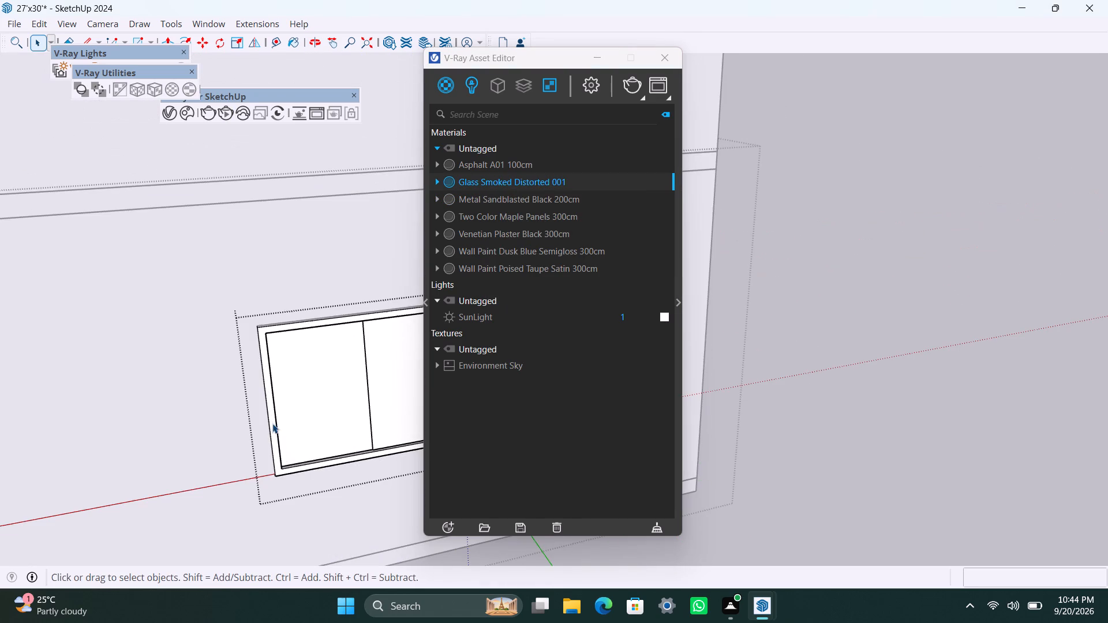
pyautogui.click(272, 423)
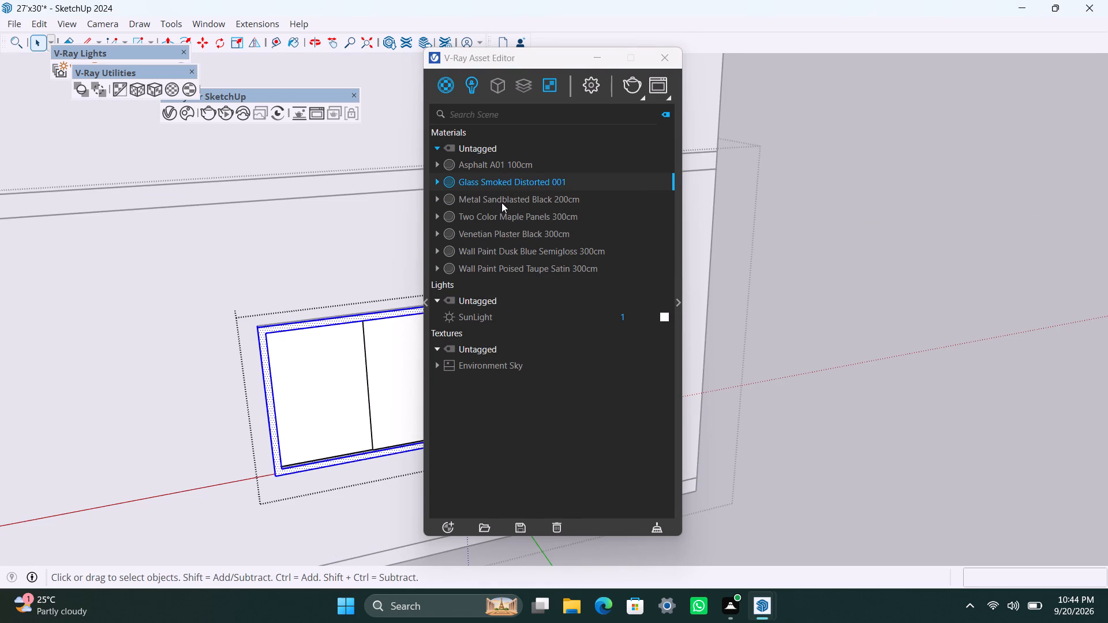
pyautogui.click(501, 202)
pyautogui.rightClick(456, 204)
pyautogui.rightClick(528, 202)
pyautogui.click(545, 224)
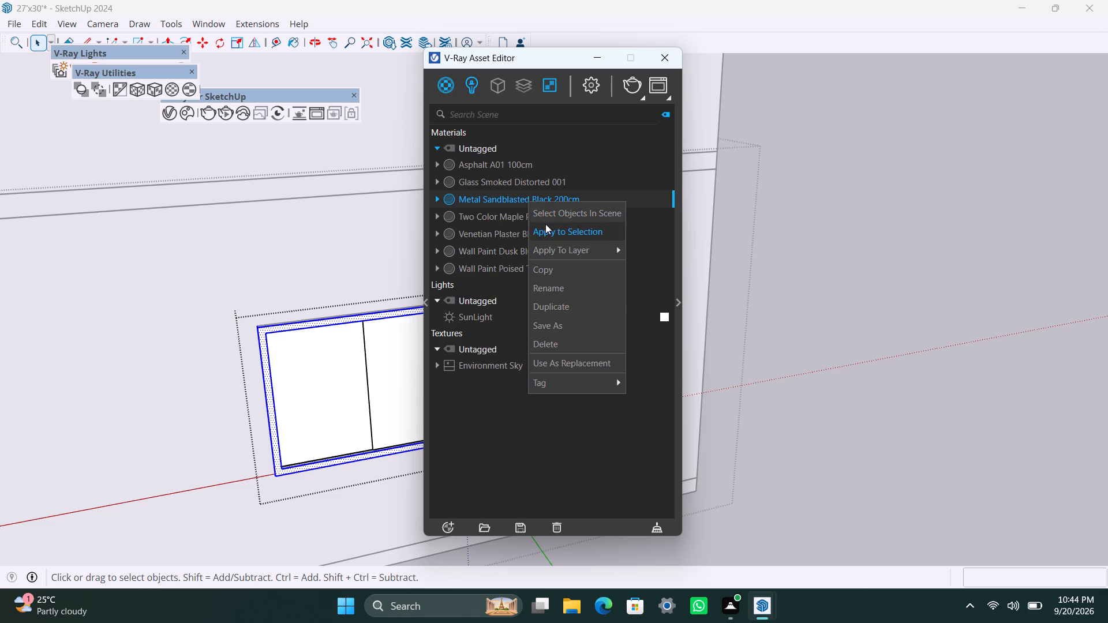
pyautogui.click(159, 92)
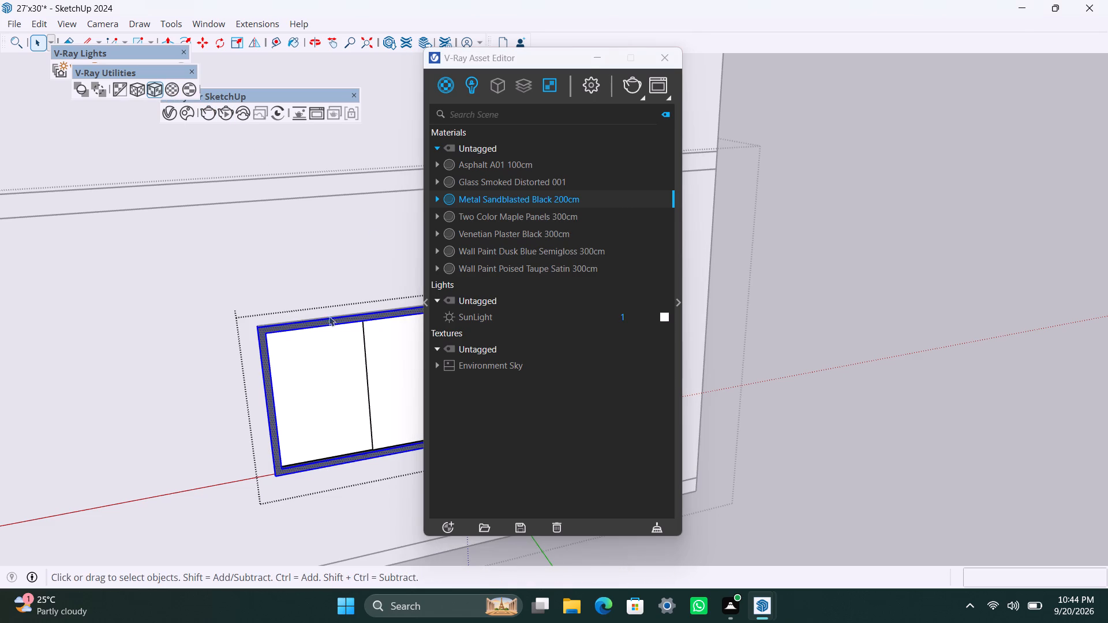
# Apply Glass Smoked Distorted 001 to both panes of the second side-wall window and exit its group.
pyautogui.click(343, 365)
pyautogui.scroll(2, 382, 399)
pyautogui.keyDown('shift'); pyautogui.click(382, 399); pyautogui.keyUp('shift')
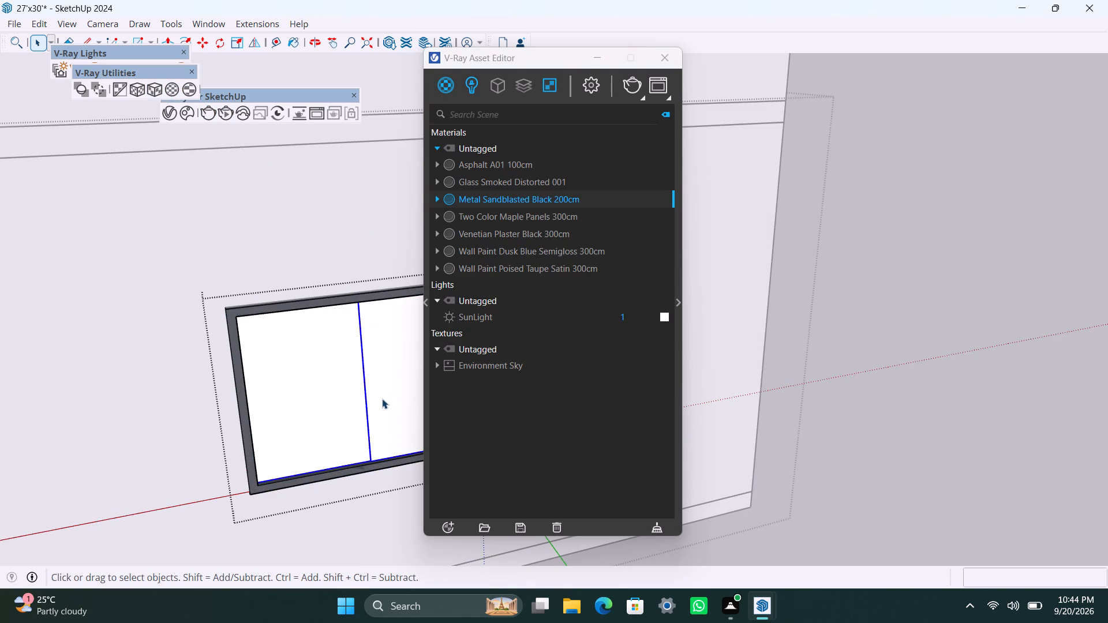
pyautogui.click(497, 181)
pyautogui.rightClick(496, 180)
pyautogui.click(528, 208)
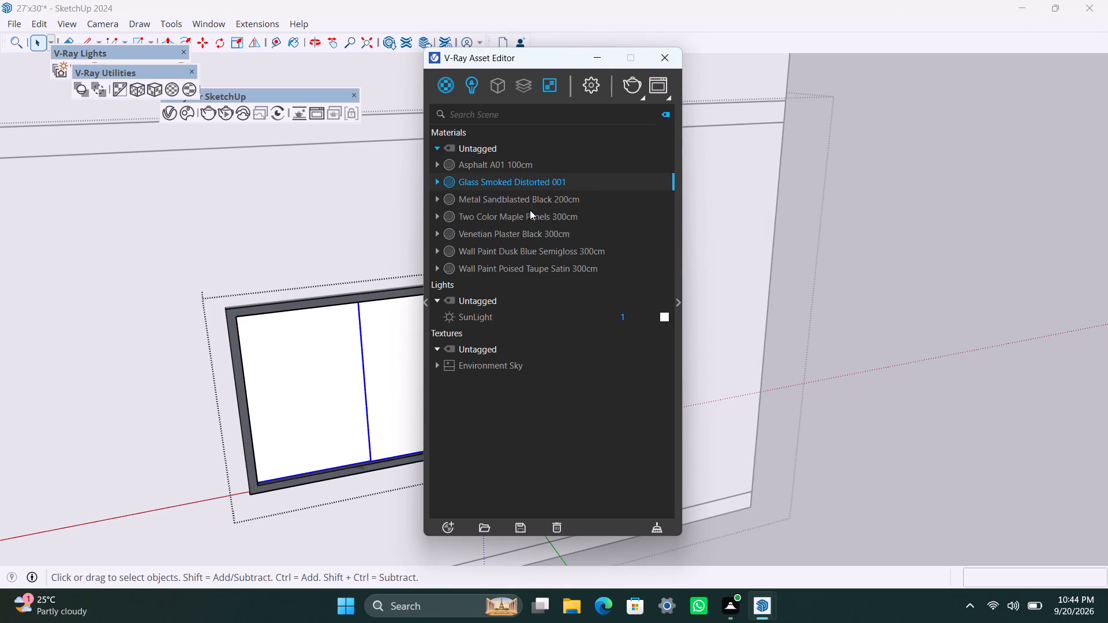
pyautogui.scroll(-9, 852, 369)
pyautogui.click(872, 309)
# Apply Metal Sandblasted Black 200cm with tri-planar projection to the frame of the louvered window nearest the corner of the next wall.
pyautogui.scroll(-4, 855, 388)
pyautogui.moveTo(831, 386); pyautogui.dragTo(748, 385, button='middle')
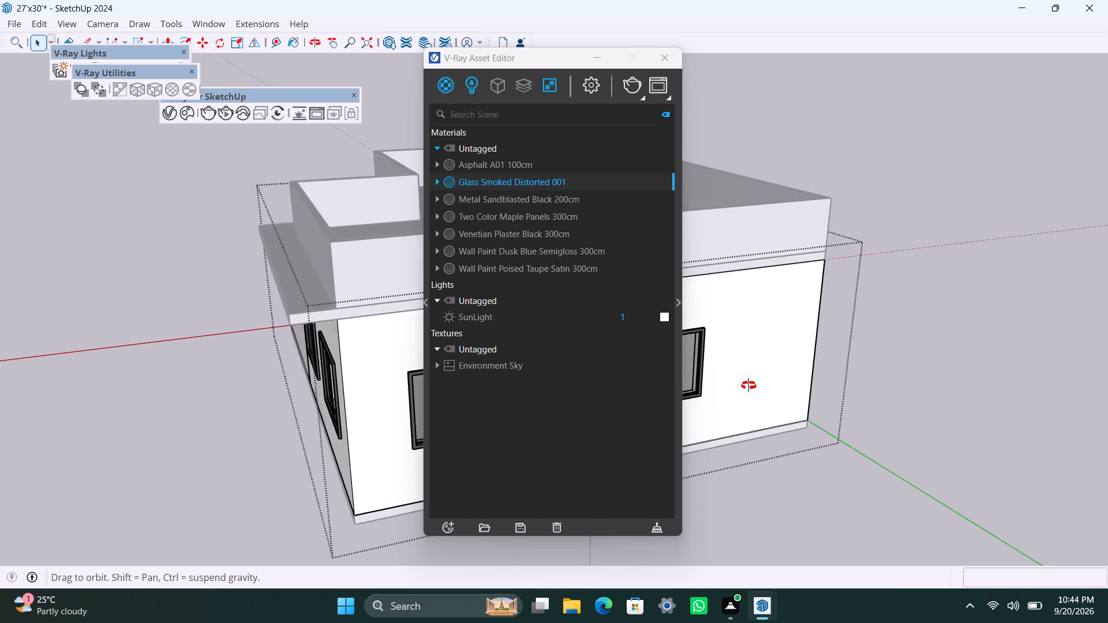
pyautogui.moveTo(748, 385); pyautogui.dragTo(102, 386, button='middle')
pyautogui.scroll(5, 244, 374)
pyautogui.moveTo(280, 368); pyautogui.dragTo(184, 418, button='middle')
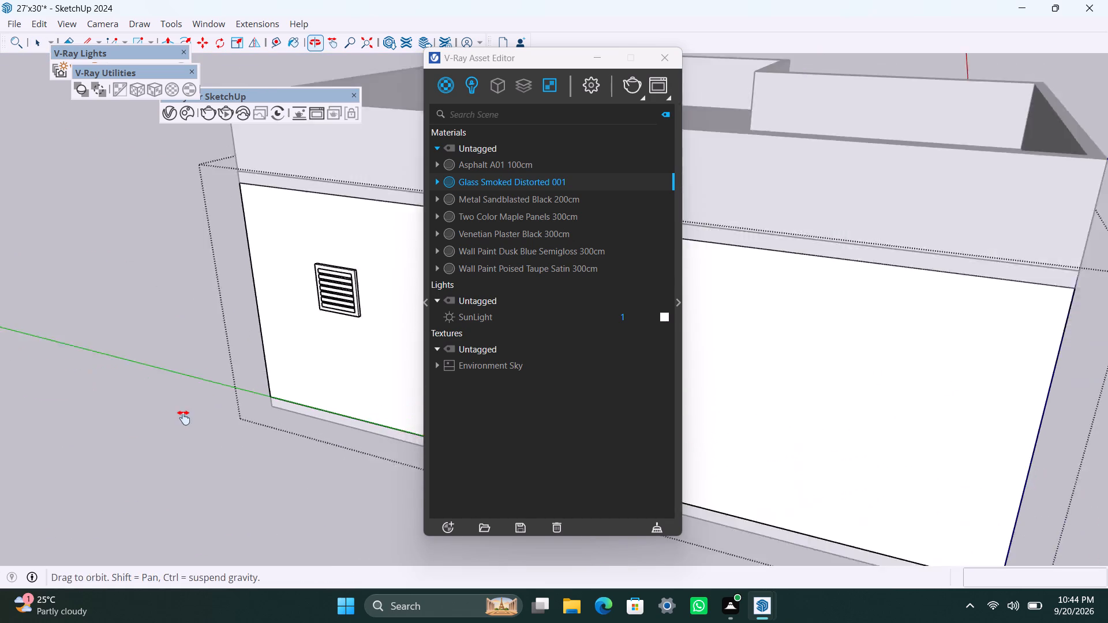
pyautogui.moveTo(184, 418); pyautogui.dragTo(183, 418, button='middle')
pyautogui.scroll(12, 253, 385)
pyautogui.scroll(2, 264, 304)
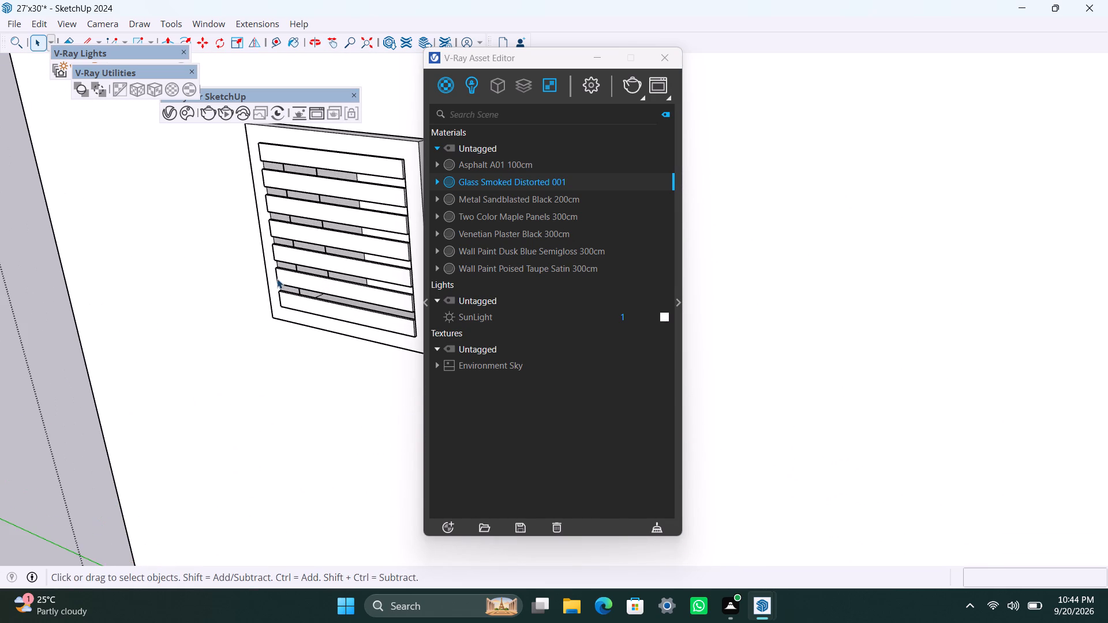
pyautogui.doubleClick(272, 275)
pyautogui.doubleClick(272, 275)
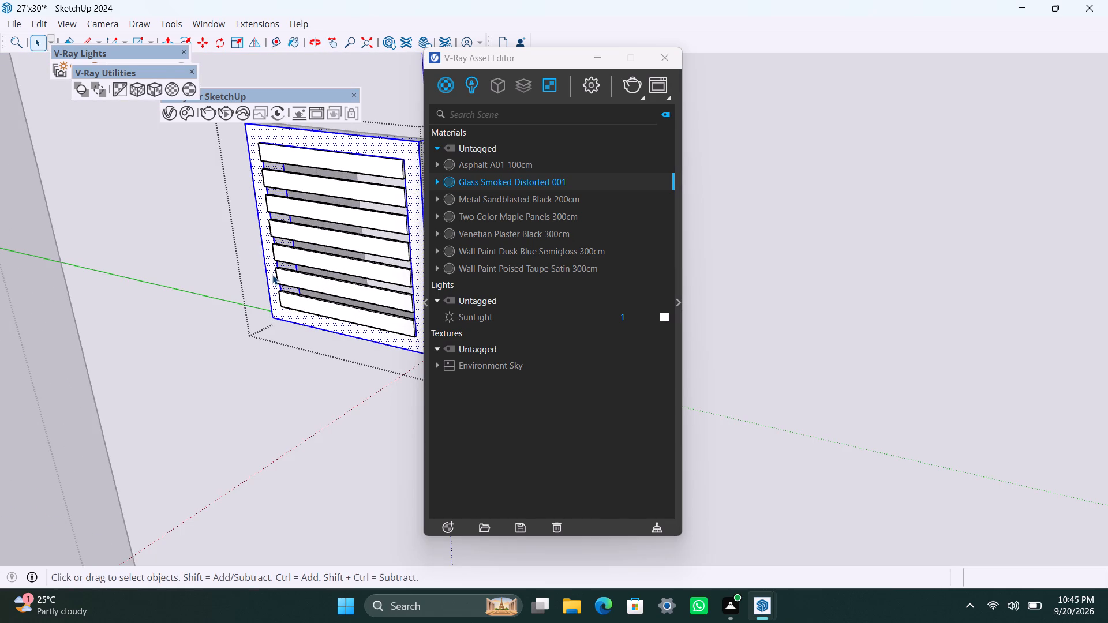
pyautogui.click(500, 203)
pyautogui.rightClick(500, 202)
pyautogui.click(536, 224)
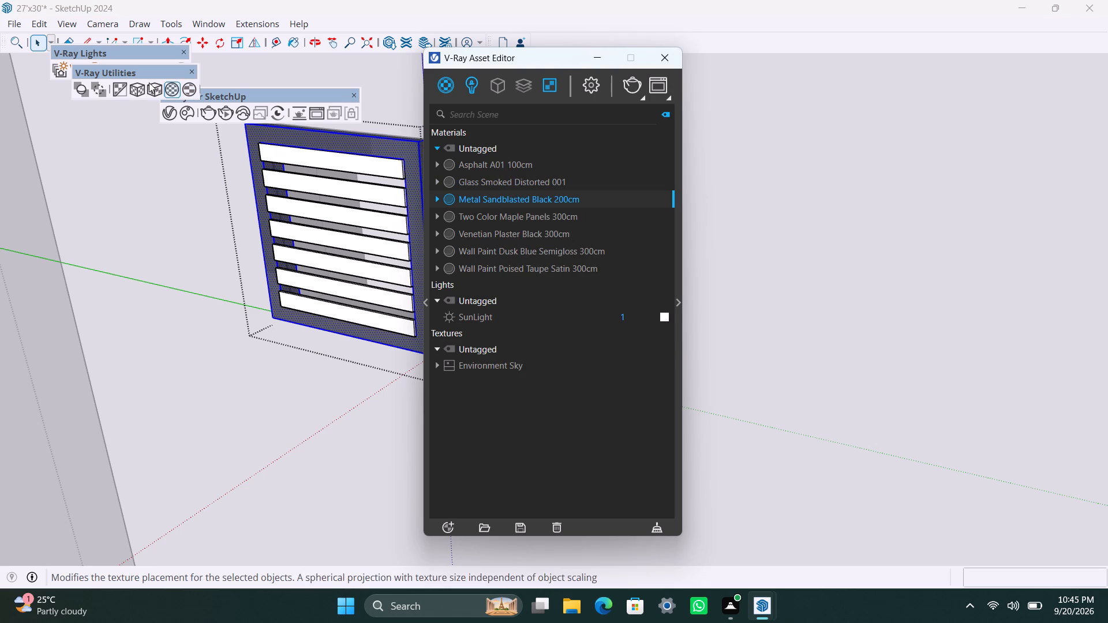
pyautogui.moveTo(148, 82); pyautogui.dragTo(150, 92)
# Apply Glass Smoked Distorted 001 to all seven slats of the louvered window and exit its group.
pyautogui.scroll(2, 296, 175)
pyautogui.click(325, 157)
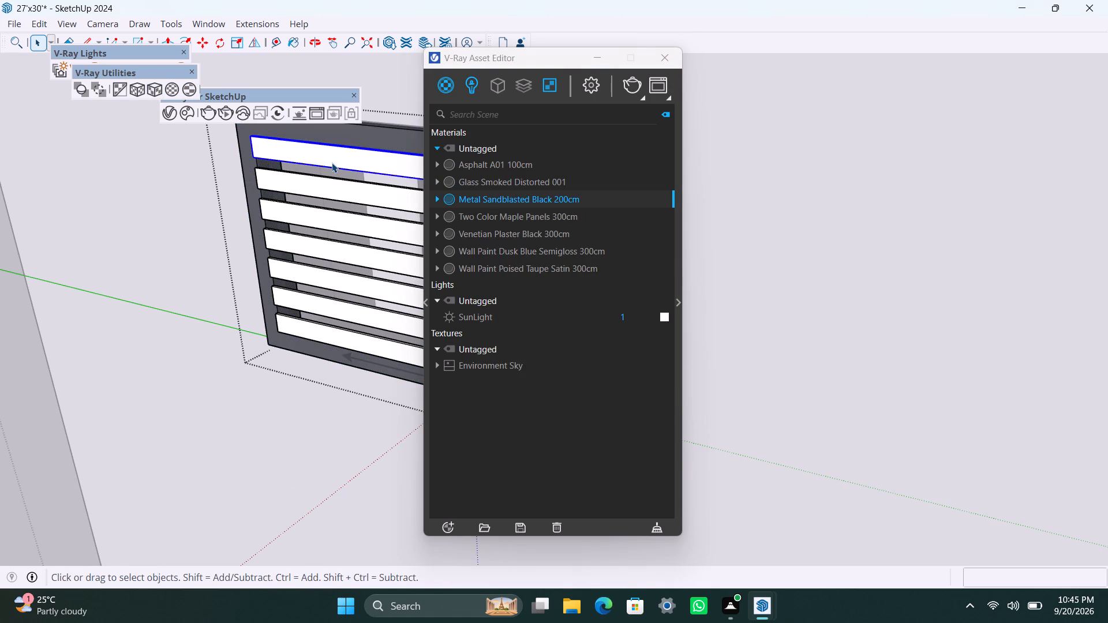
pyautogui.keyDown('ctrl'); pyautogui.click(336, 191); pyautogui.keyUp('ctrl')
pyautogui.keyDown('ctrl'); pyautogui.click(345, 223); pyautogui.keyUp('ctrl')
pyautogui.keyDown('ctrl'); pyautogui.click(353, 250); pyautogui.keyUp('ctrl')
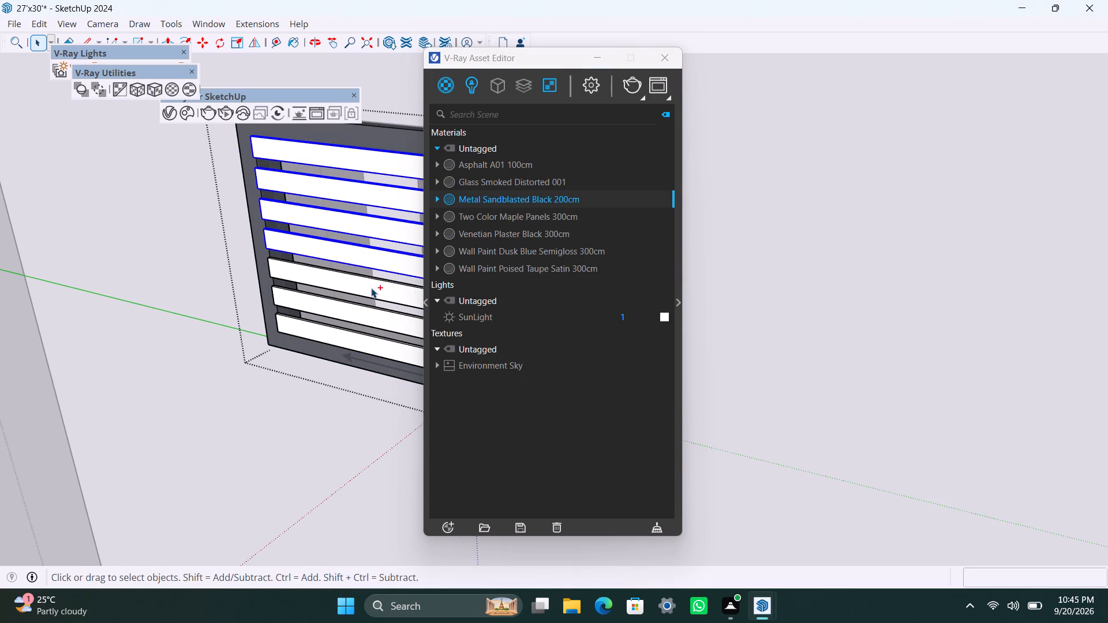
pyautogui.keyDown('ctrl'); pyautogui.click(371, 288); pyautogui.keyUp('ctrl')
pyautogui.keyDown('ctrl'); pyautogui.click(374, 310); pyautogui.keyUp('ctrl')
pyautogui.keyDown('ctrl'); pyautogui.click(386, 346); pyautogui.keyUp('ctrl')
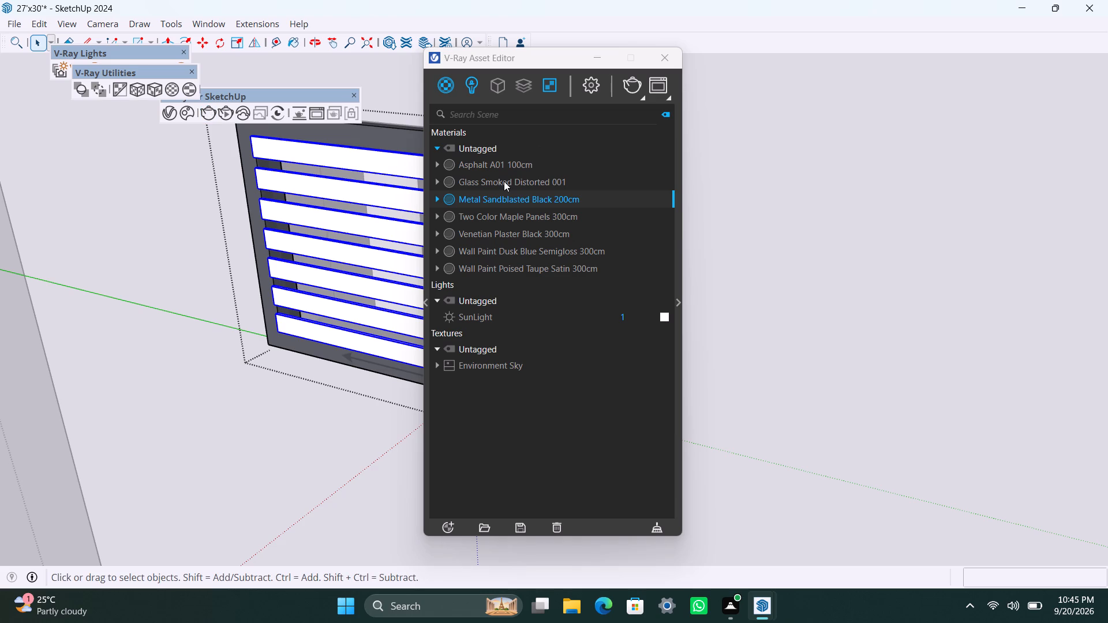
pyautogui.click(504, 182)
pyautogui.rightClick(503, 183)
pyautogui.click(545, 212)
pyautogui.scroll(-13, 320, 325)
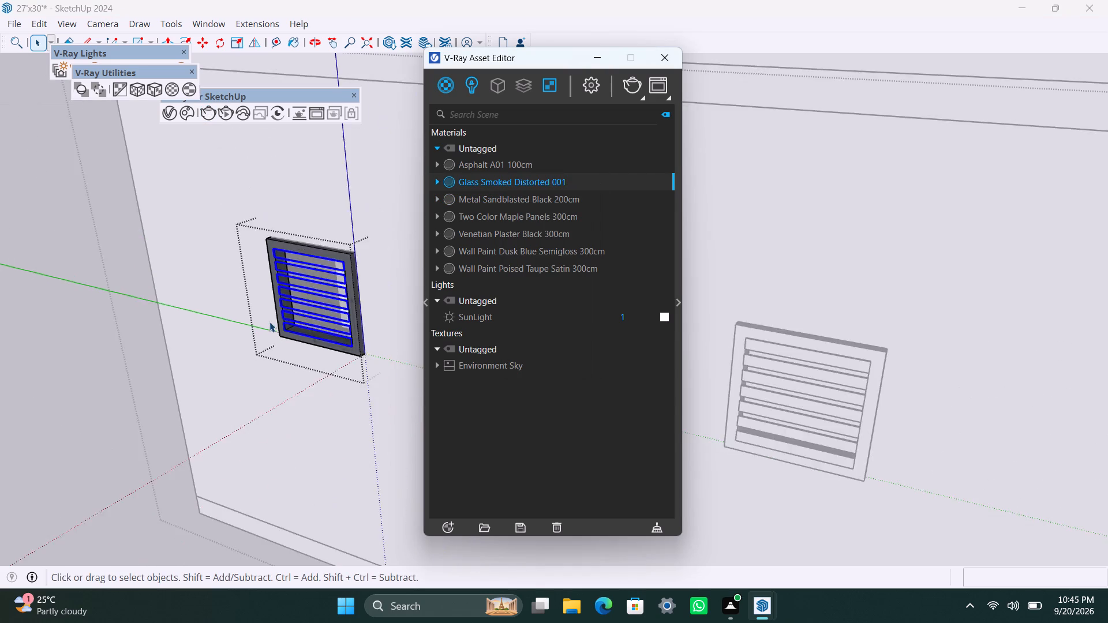
pyautogui.click(28, 320)
pyautogui.click(29, 321)
# Apply Metal Sandblasted Black 200cm with tri-planar projection to the frame of the second louvered window on the same wall.
pyautogui.scroll(-7, 169, 366)
pyautogui.moveTo(173, 381); pyautogui.dragTo(93, 388, button='middle')
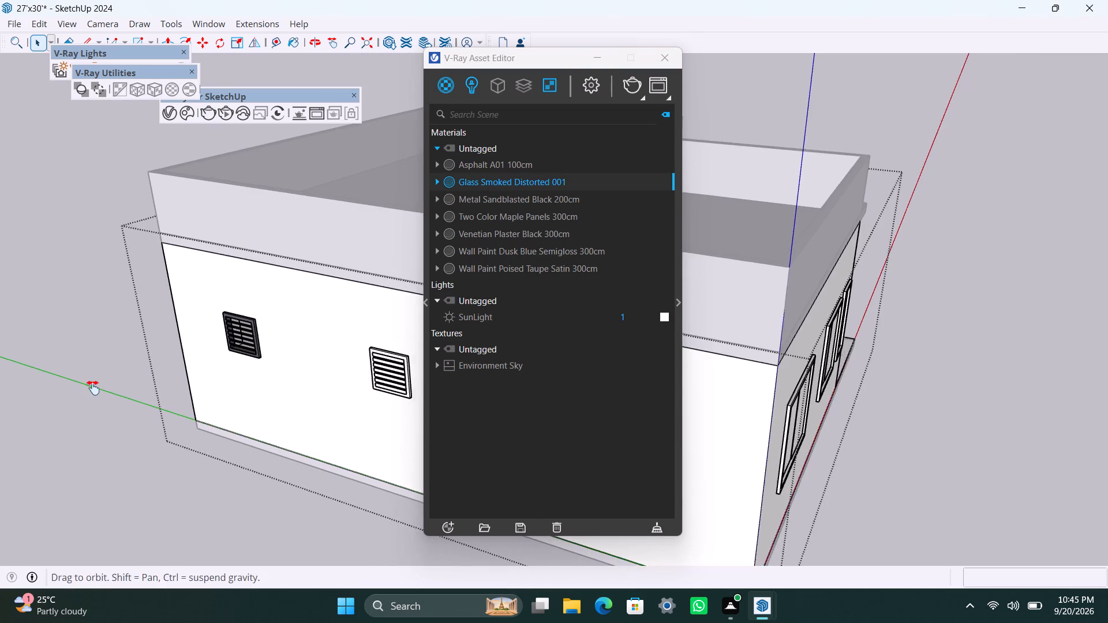
pyautogui.moveTo(93, 388); pyautogui.dragTo(69, 391, button='middle')
pyautogui.scroll(2, 214, 448)
pyautogui.moveTo(239, 483); pyautogui.dragTo(347, 416, button='middle')
pyautogui.scroll(-3, 372, 356)
pyautogui.keyDown('shift'); pyautogui.moveTo(369, 359); pyautogui.dragTo(212, 448, button='middle'); pyautogui.keyUp('shift')
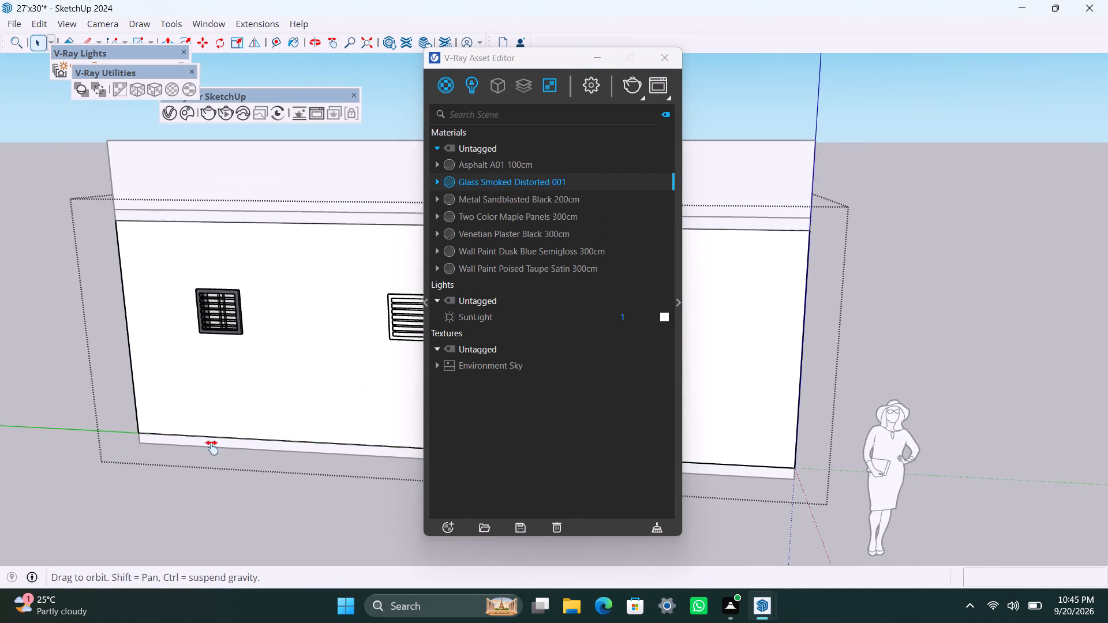
pyautogui.keyDown('shift'); pyautogui.moveTo(212, 448); pyautogui.dragTo(188, 456, button='middle'); pyautogui.keyUp('shift')
pyautogui.scroll(14, 212, 441)
pyautogui.tripleClick(231, 410)
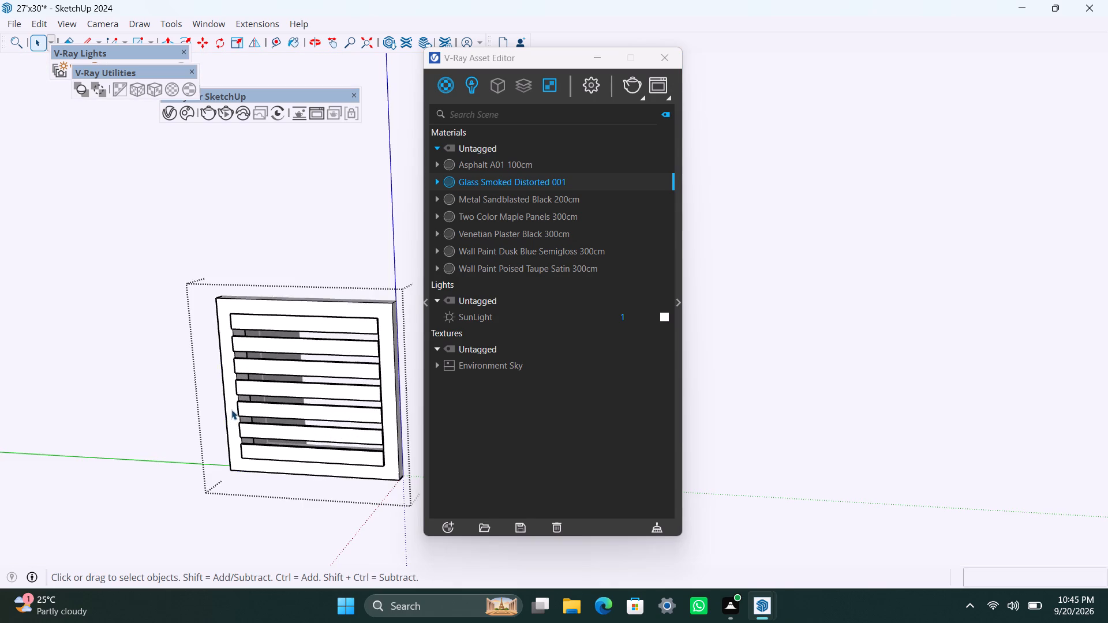
pyautogui.tripleClick(229, 380)
pyautogui.click(229, 380)
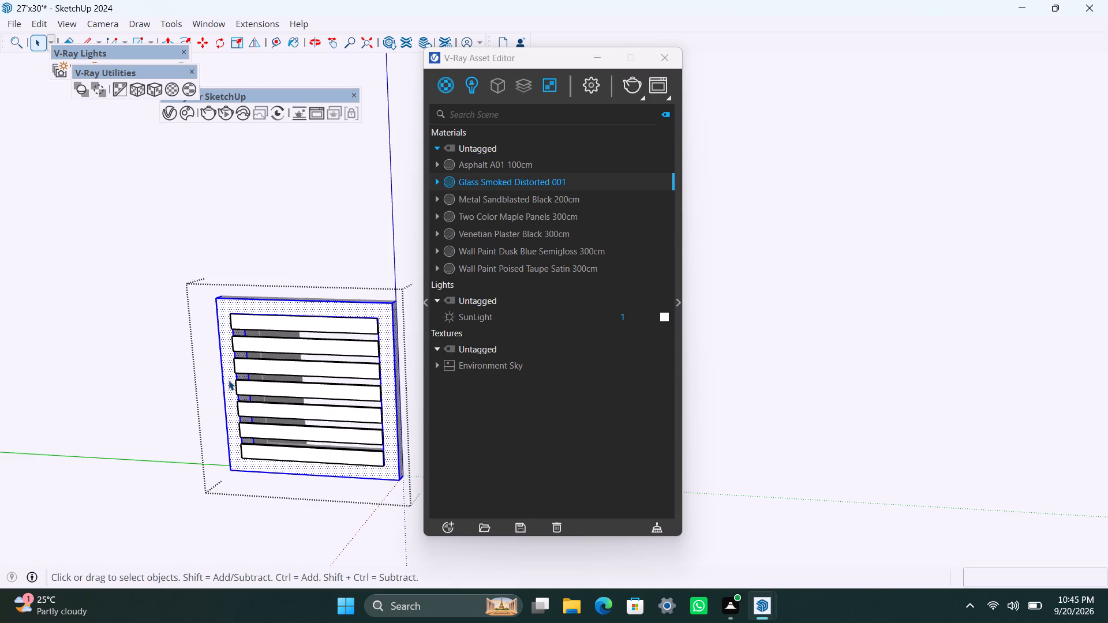
pyautogui.click(515, 199)
pyautogui.rightClick(514, 199)
pyautogui.click(567, 232)
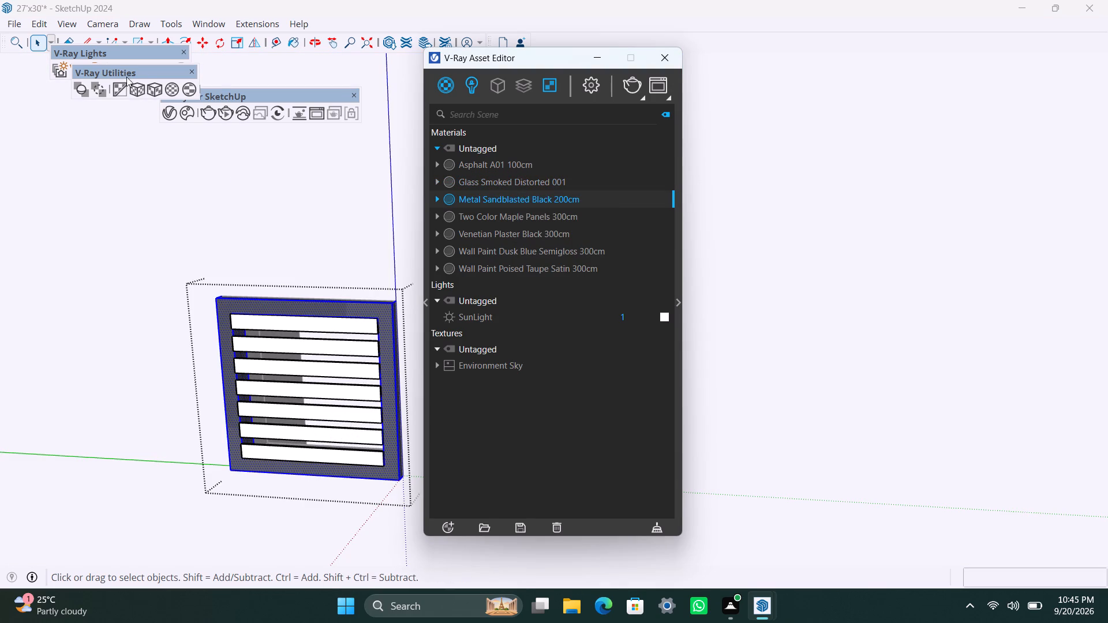
pyautogui.click(147, 85)
# Apply Glass Smoked Distorted 001 to all seven slats of the second louvered window and exit its group.
pyautogui.scroll(2, 294, 307)
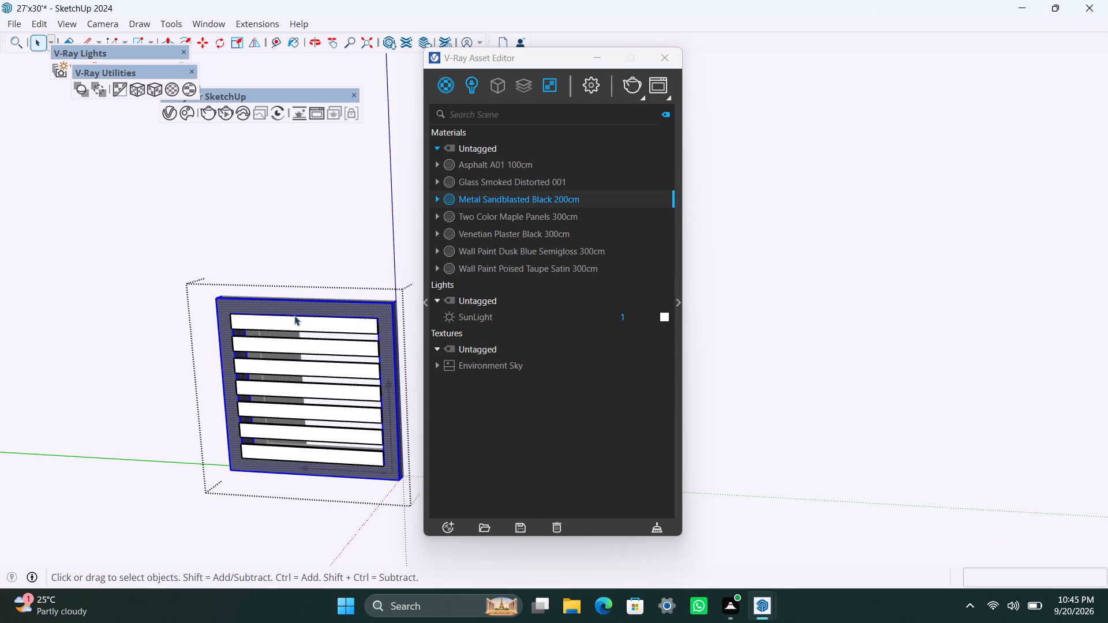
pyautogui.click(294, 325)
pyautogui.keyDown('ctrl'); pyautogui.click(320, 355); pyautogui.keyUp('ctrl')
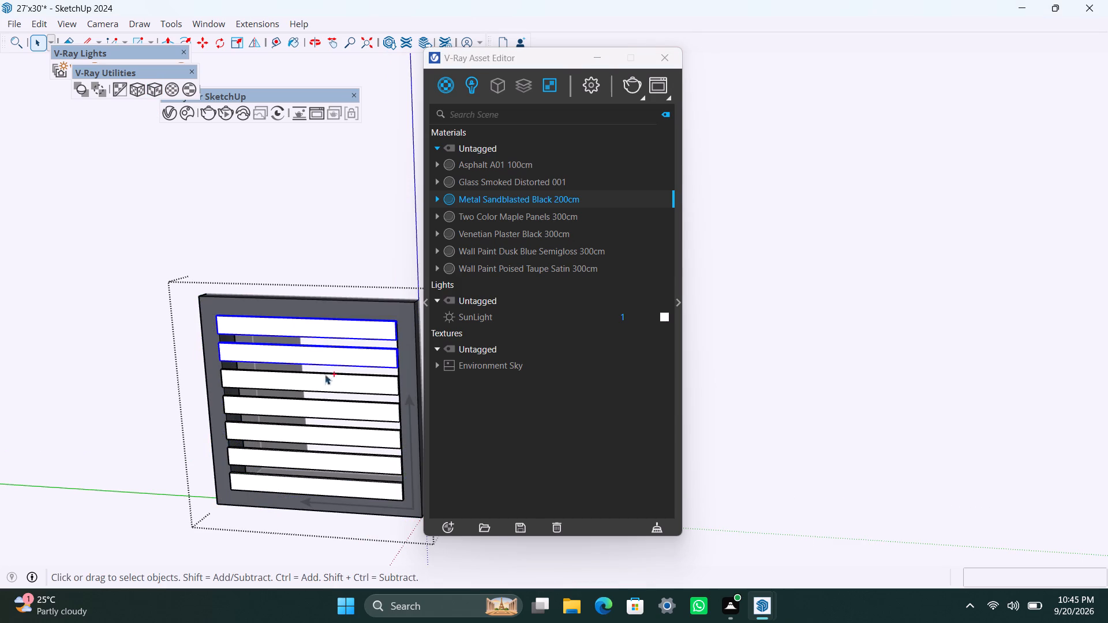
pyautogui.keyDown('ctrl'); pyautogui.click(328, 386); pyautogui.keyUp('ctrl')
pyautogui.keyDown('ctrl'); pyautogui.click(335, 401); pyautogui.keyUp('ctrl')
pyautogui.keyDown('ctrl'); pyautogui.click(346, 429); pyautogui.keyUp('ctrl')
pyautogui.keyDown('ctrl'); pyautogui.click(355, 460); pyautogui.keyUp('ctrl')
pyautogui.keyDown('ctrl'); pyautogui.click(358, 483); pyautogui.keyUp('ctrl')
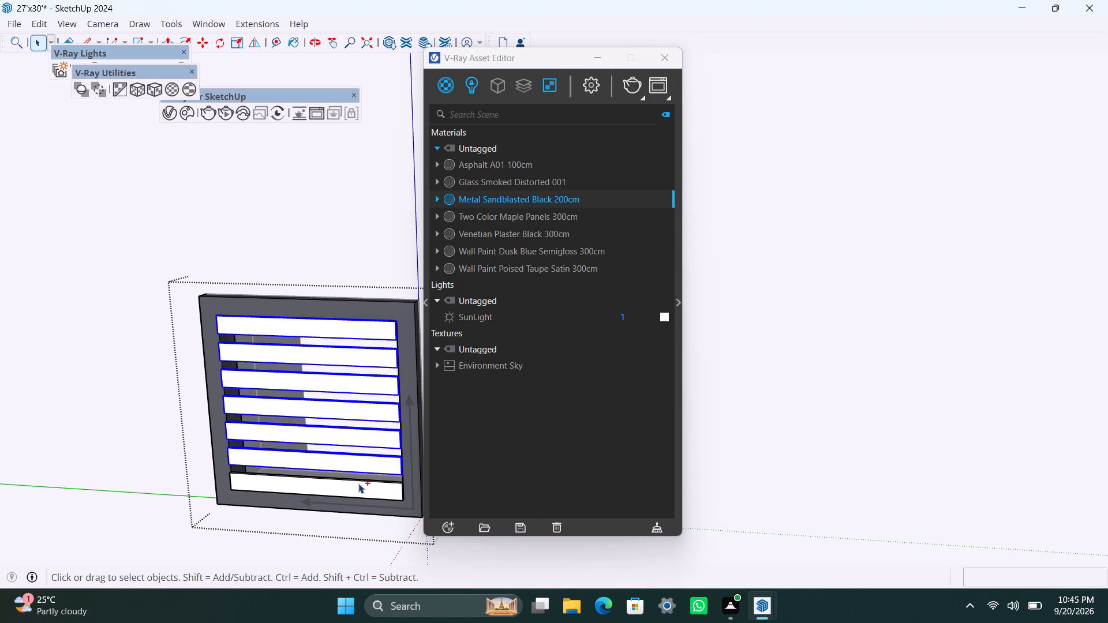
pyautogui.scroll(2, 528, 272)
pyautogui.click(506, 185)
pyautogui.rightClick(506, 184)
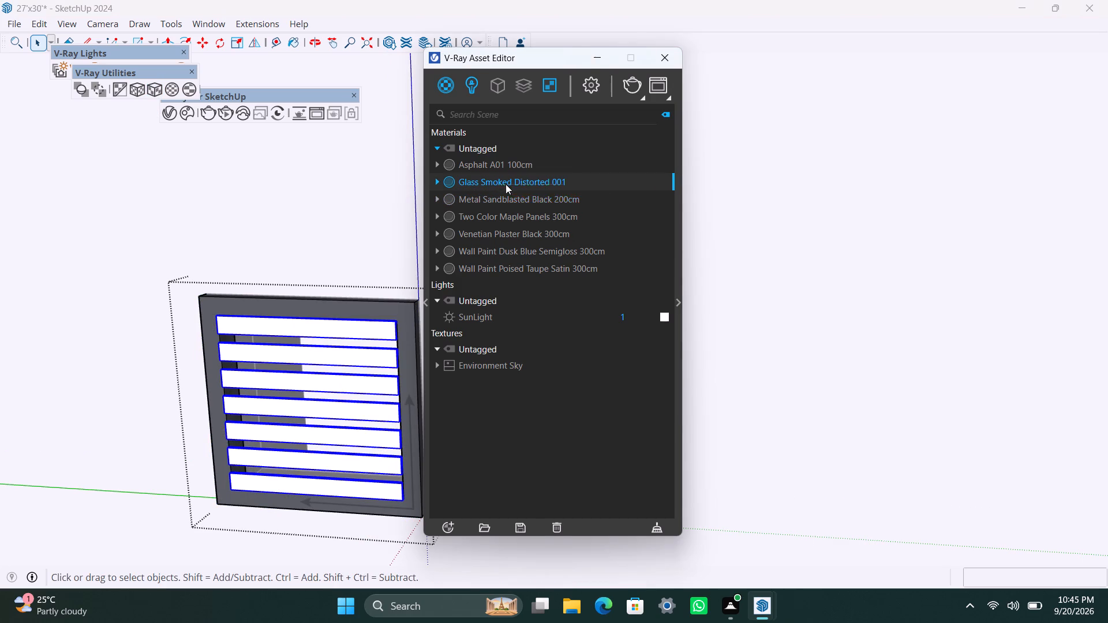
pyautogui.click(546, 205)
pyautogui.scroll(-10, 346, 264)
pyautogui.moveTo(324, 289); pyautogui.dragTo(0, 351, button='middle')
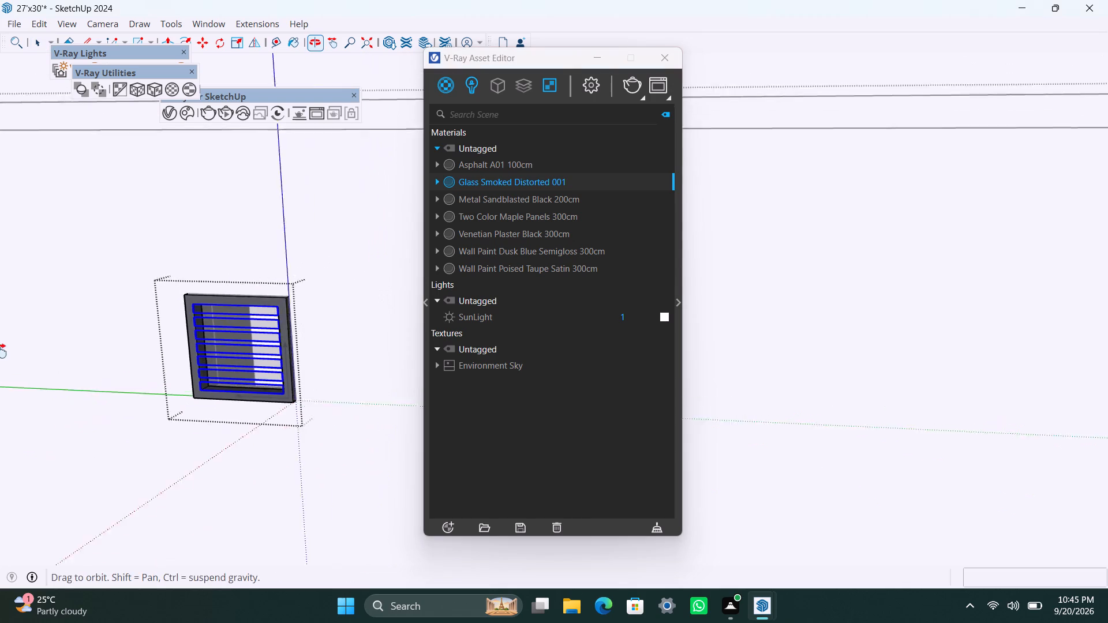
pyautogui.moveTo(0, 351); pyautogui.dragTo(0, 352, button='middle')
pyautogui.scroll(-11, 72, 347)
pyautogui.click(993, 466)
# Exit the house group and delete the human scale figure standing beside the building.
pyautogui.scroll(2, 331, 348)
pyautogui.scroll(-4, 325, 337)
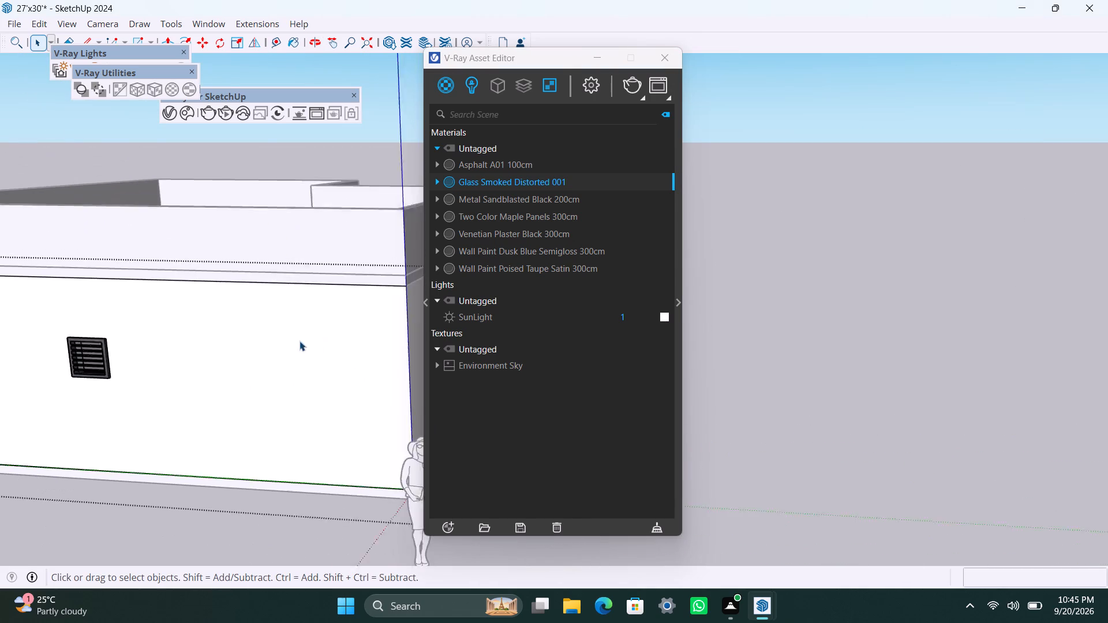
pyautogui.moveTo(298, 337); pyautogui.dragTo(35, 344, button='middle')
pyautogui.scroll(-5, 118, 326)
pyautogui.moveTo(239, 450); pyautogui.dragTo(41, 450, button='middle')
pyautogui.scroll(3, 284, 306)
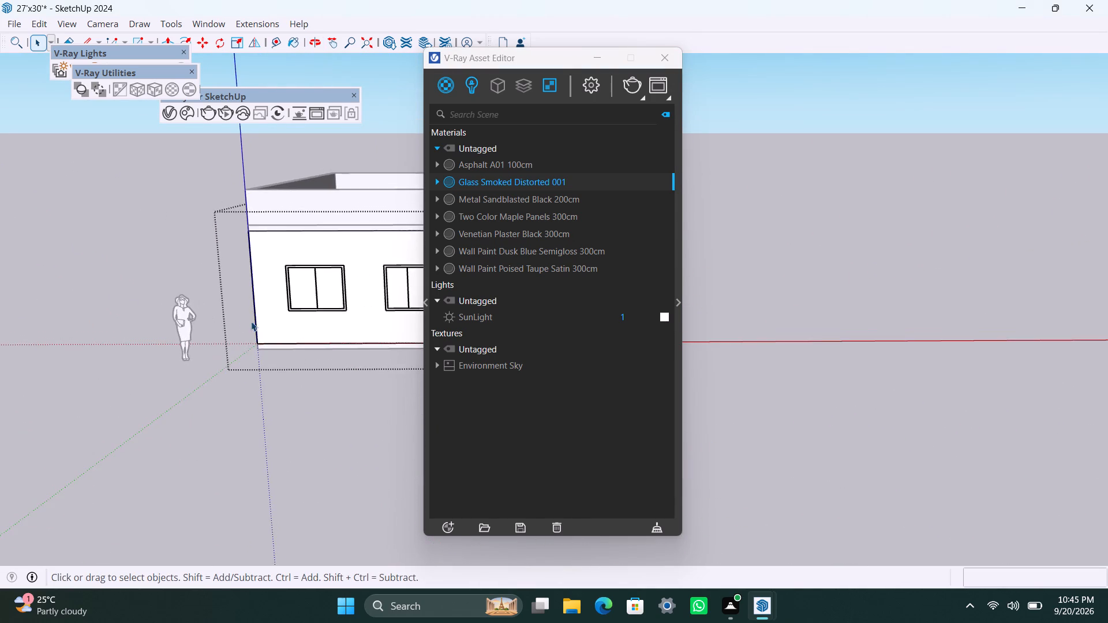
pyautogui.scroll(2, 218, 317)
pyautogui.click(192, 318)
pyautogui.press('space')
pyautogui.click(175, 326)
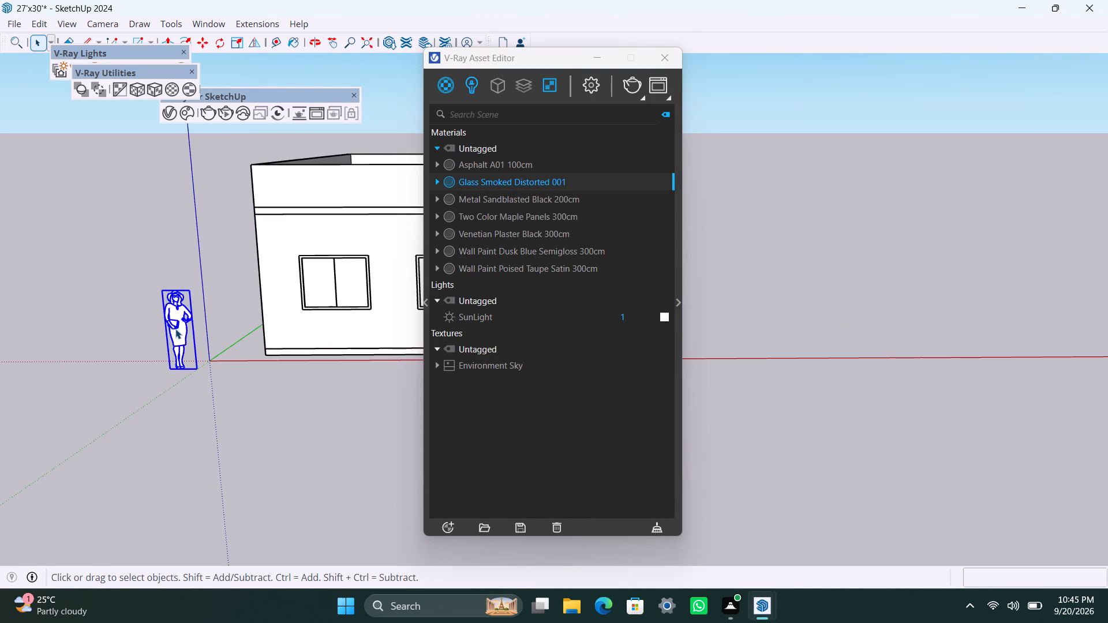
pyautogui.press('Delete')
# Apply Metal Sandblasted Black 200cm with fitted tri-planar projection to the frame of the two-pane window nearest the axis origin.
pyautogui.scroll(-3, 126, 392)
pyautogui.scroll(3, 253, 370)
pyautogui.keyDown('shift'); pyautogui.moveTo(267, 349); pyautogui.dragTo(148, 455, button='middle'); pyautogui.keyUp('shift')
pyautogui.scroll(3, 175, 392)
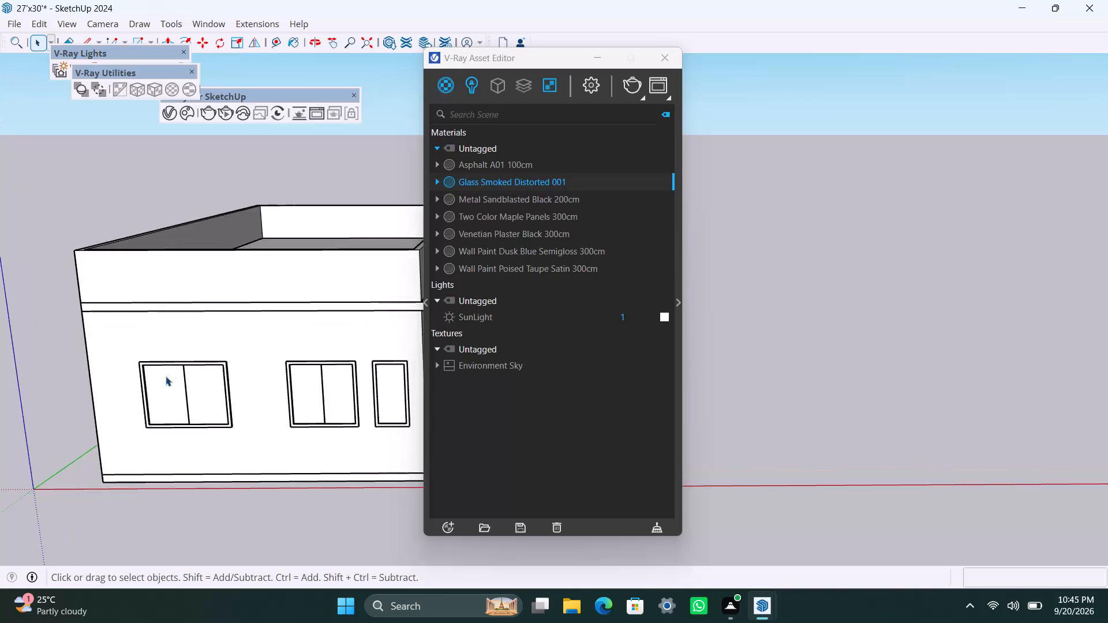
pyautogui.scroll(13, 166, 376)
pyautogui.scroll(2, 122, 408)
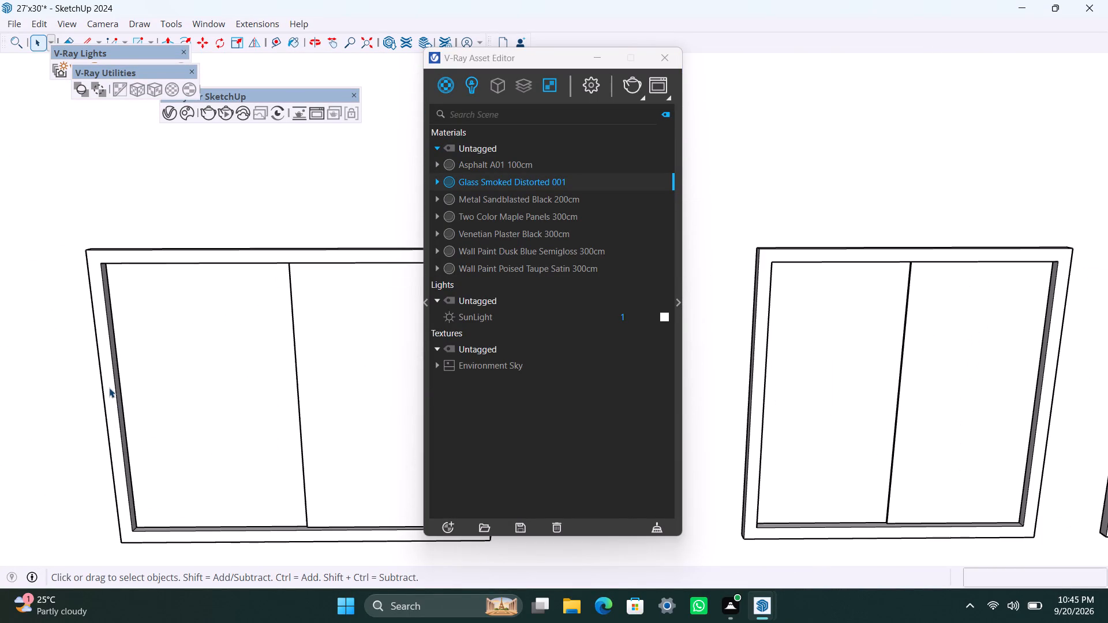
pyautogui.tripleClick(109, 388)
pyautogui.click(109, 388)
pyautogui.doubleClick(109, 388)
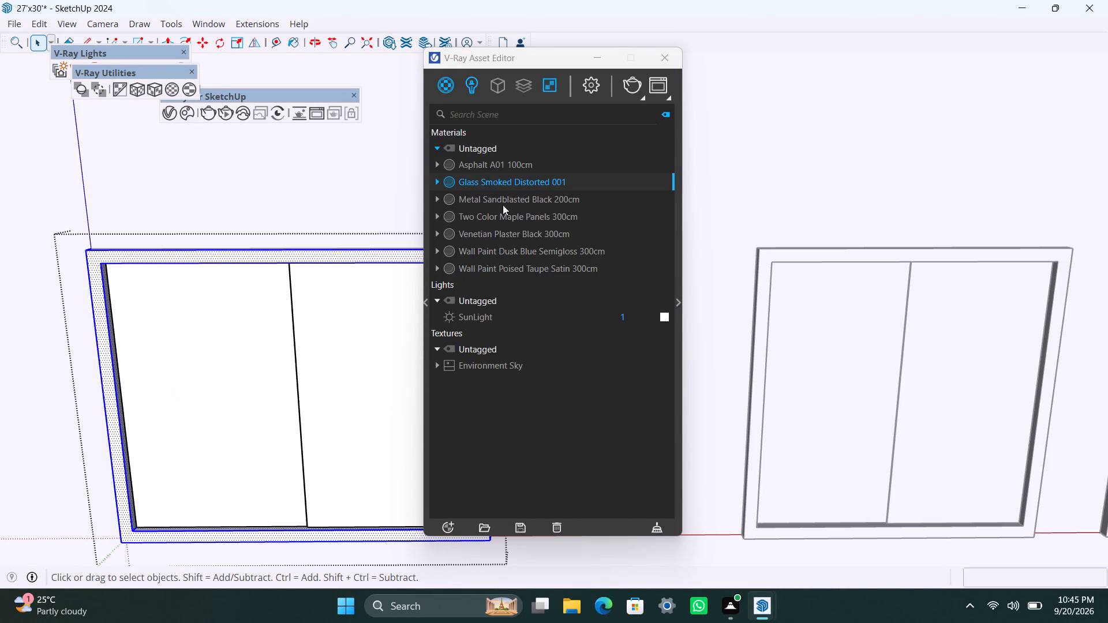
pyautogui.click(493, 195)
pyautogui.rightClick(493, 195)
pyautogui.click(545, 225)
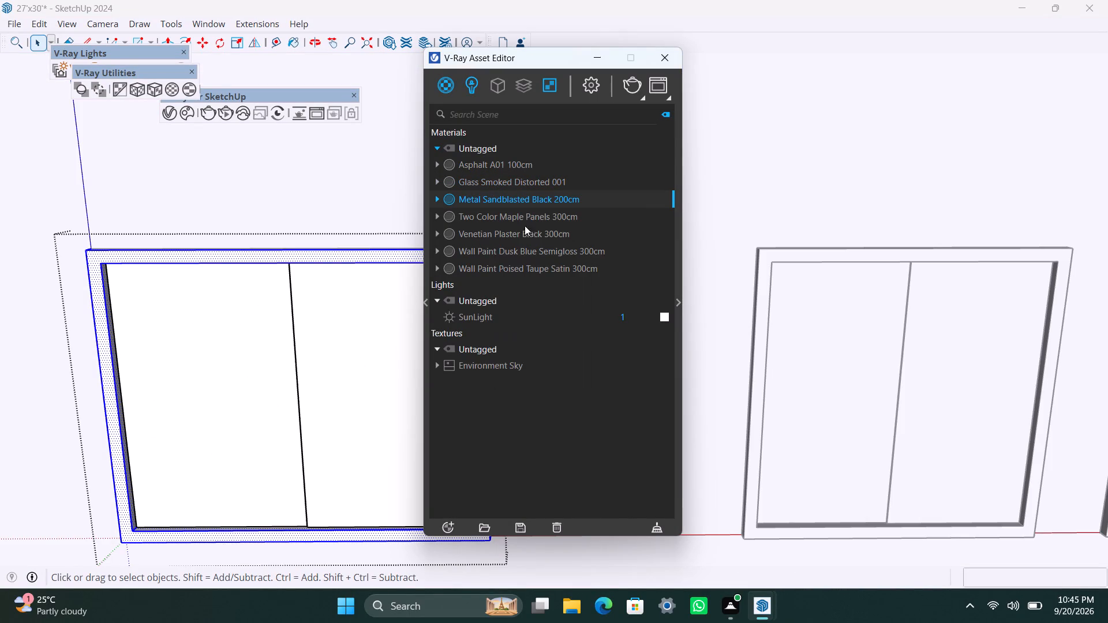
pyautogui.click(152, 94)
# Apply Glass Smoked Distorted 001 to both panes of that two-pane window.
pyautogui.click(205, 289)
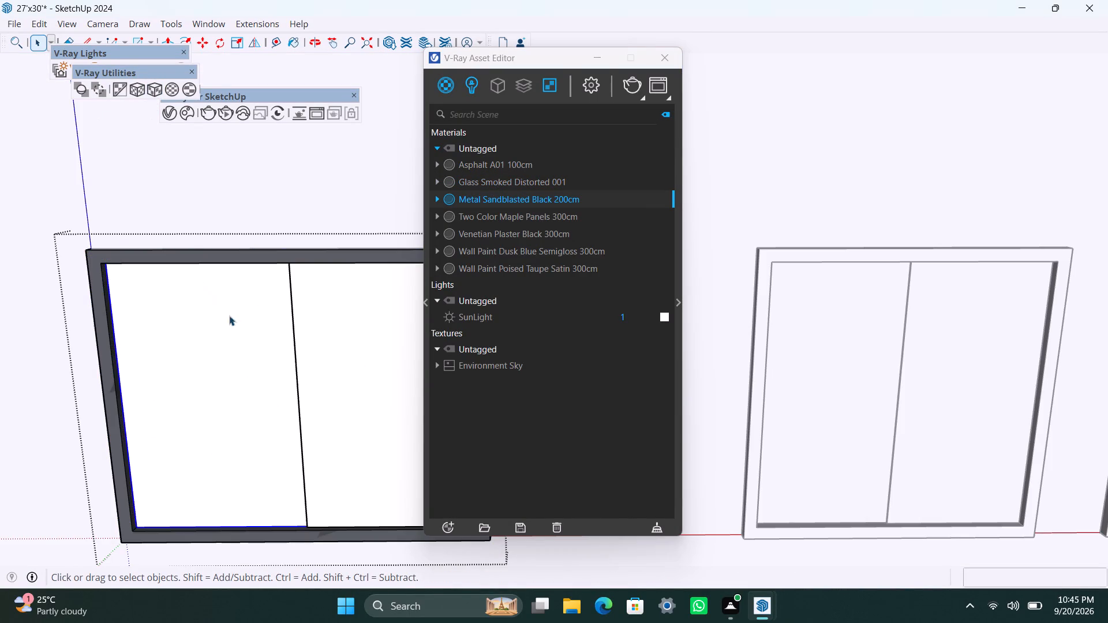
pyautogui.press('space')
pyautogui.press('space')
pyautogui.press('space')
pyautogui.press('space')
pyautogui.press('space')
pyautogui.press('space')
pyautogui.press('space')
pyautogui.press('space')
pyautogui.press('space')
pyautogui.press('space')
pyautogui.press('space')
pyautogui.press('space')
pyautogui.press('space')
pyautogui.click(301, 342)
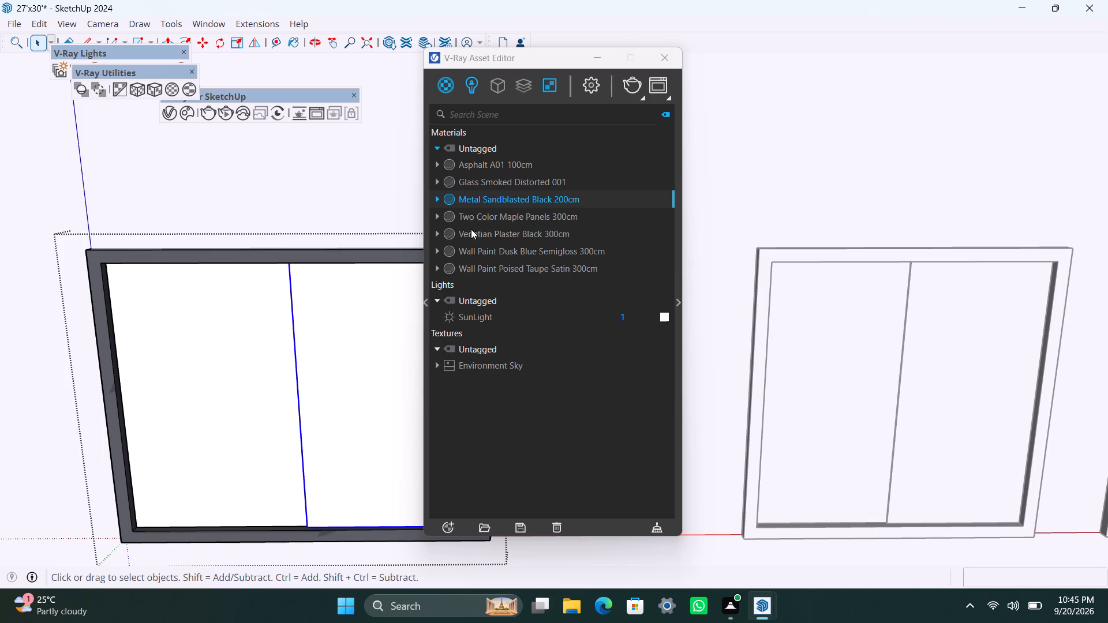
pyautogui.click(489, 182)
pyautogui.rightClick(494, 185)
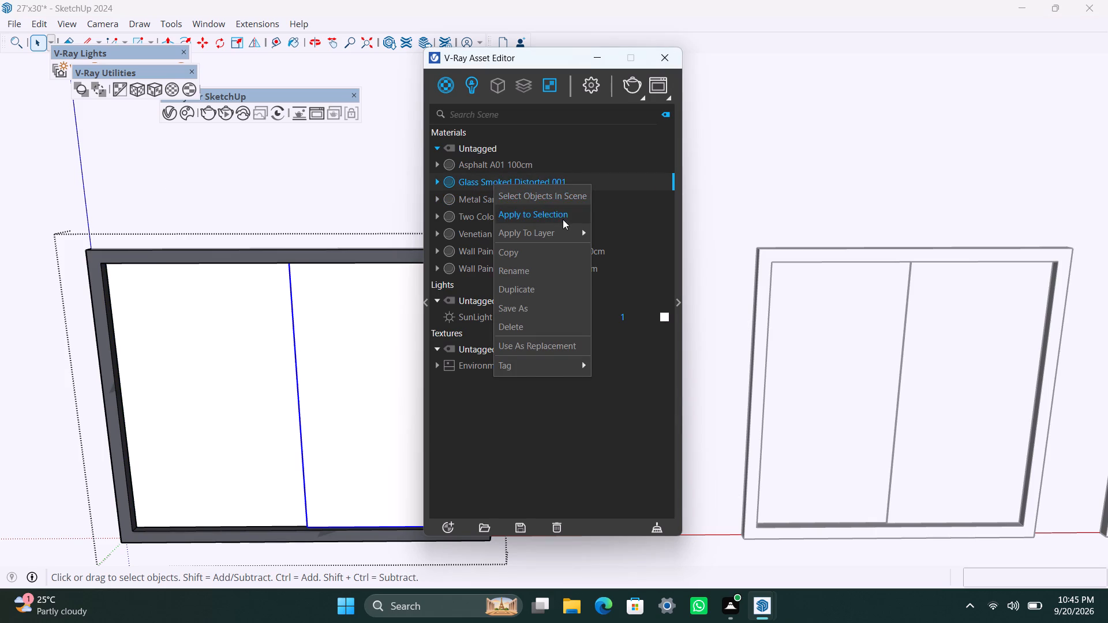
pyautogui.click(563, 219)
pyautogui.scroll(-1, 293, 308)
pyautogui.click(169, 401)
pyautogui.rightClick(539, 183)
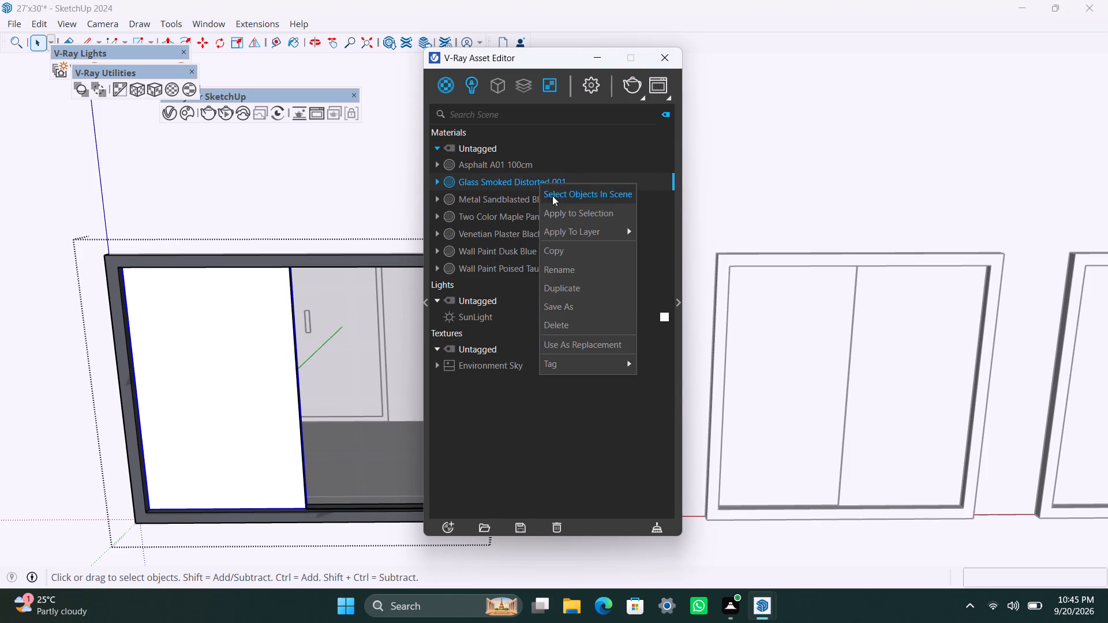
pyautogui.click(556, 212)
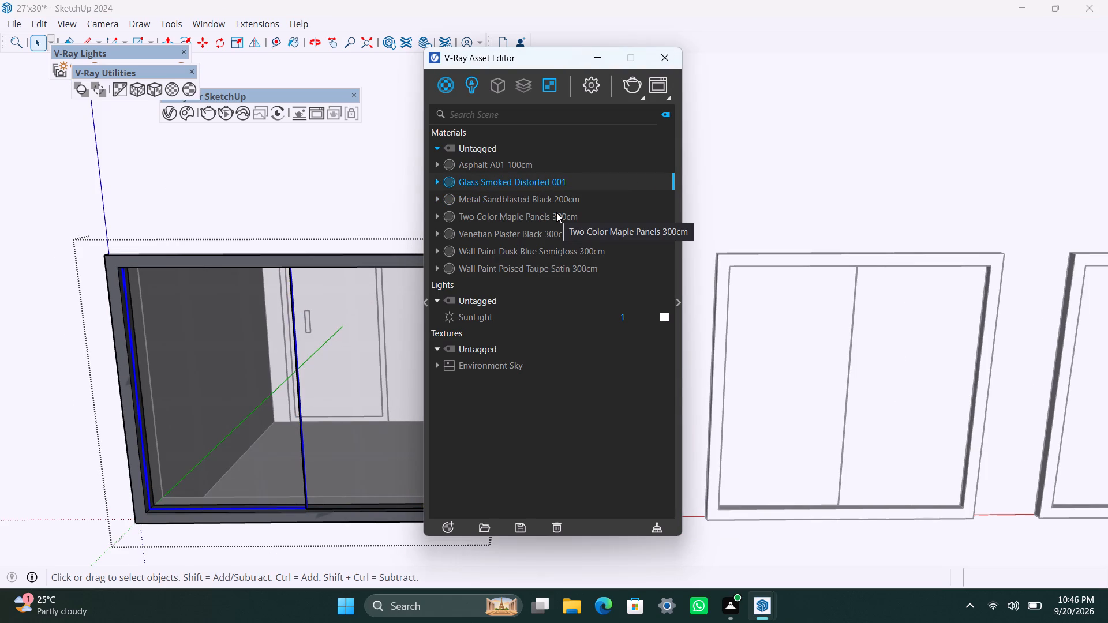
# Apply Metal Sandblasted Black 200cm with fitted tri-planar projection to the frame of the second two-pane window on the same wall.
pyautogui.scroll(-7, 373, 251)
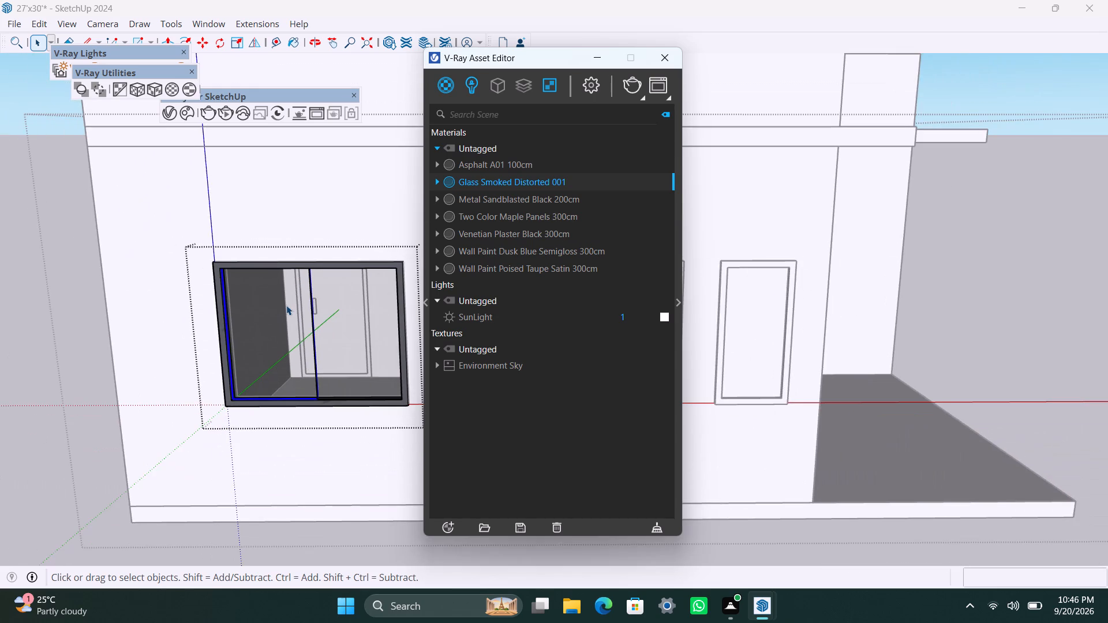
pyautogui.keyDown('shift'); pyautogui.moveTo(286, 305); pyautogui.dragTo(8, 351, button='middle'); pyautogui.keyUp('shift')
pyautogui.scroll(3, 347, 384)
pyautogui.scroll(2, 241, 365)
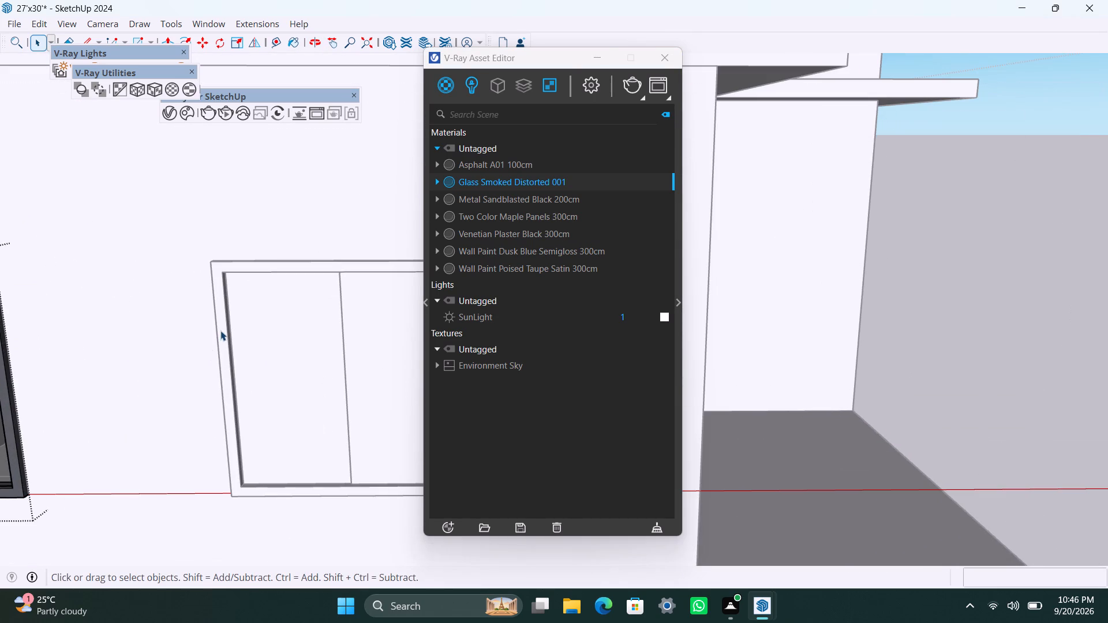
pyautogui.tripleClick(220, 331)
pyautogui.click(220, 331)
pyautogui.scroll(1, 220, 331)
pyautogui.click(220, 331)
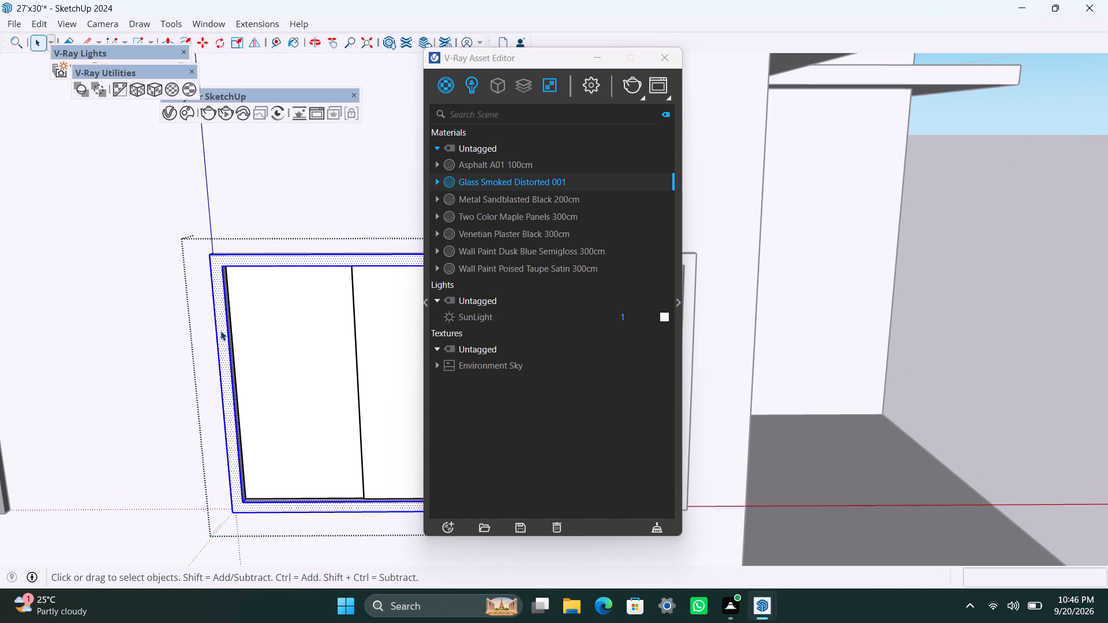
pyautogui.tripleClick(220, 331)
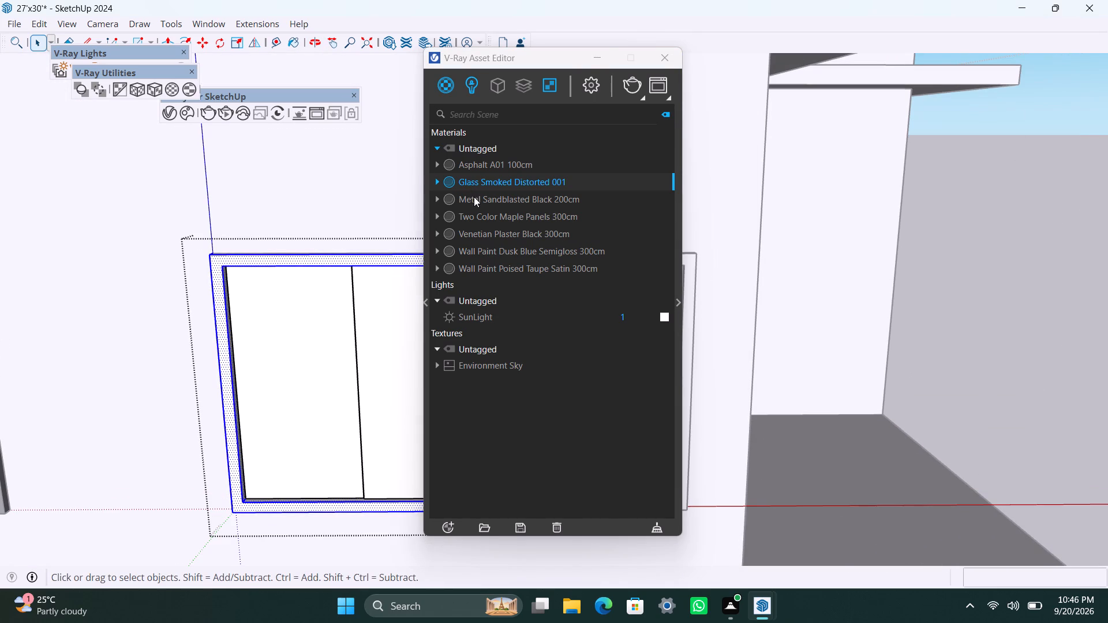
pyautogui.click(474, 197)
pyautogui.rightClick(474, 197)
pyautogui.click(492, 222)
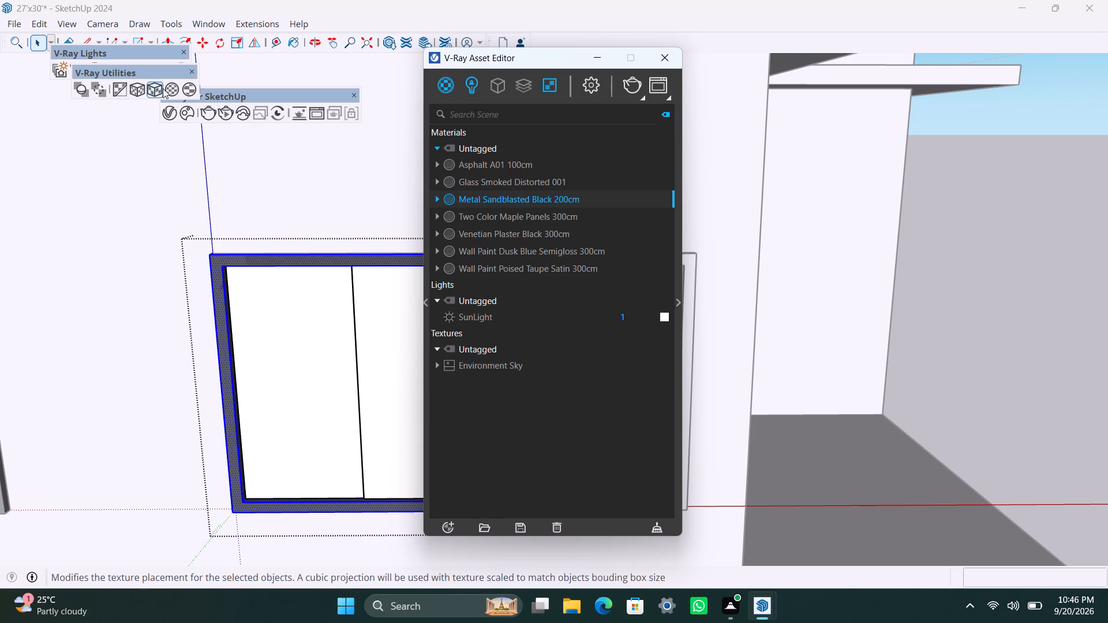
pyautogui.click(158, 88)
# Apply Glass Smoked Distorted 001 to both panes of the second two-pane window and exit its group.
pyautogui.click(367, 385)
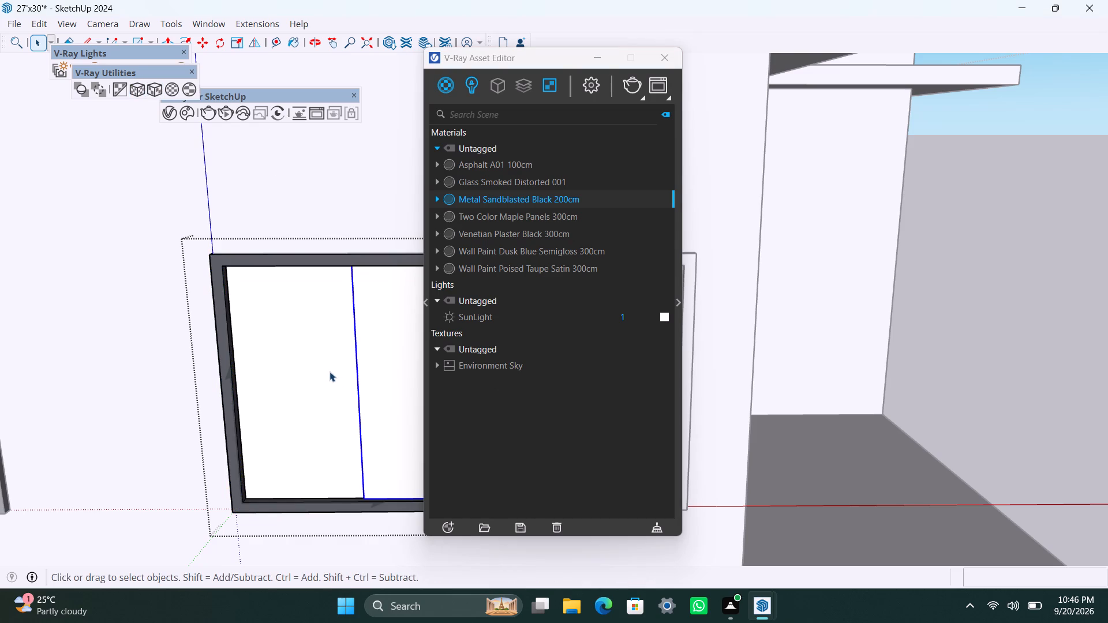
pyautogui.keyDown('shift'); pyautogui.click(330, 371); pyautogui.keyUp('shift')
pyautogui.click(499, 185)
pyautogui.rightClick(499, 184)
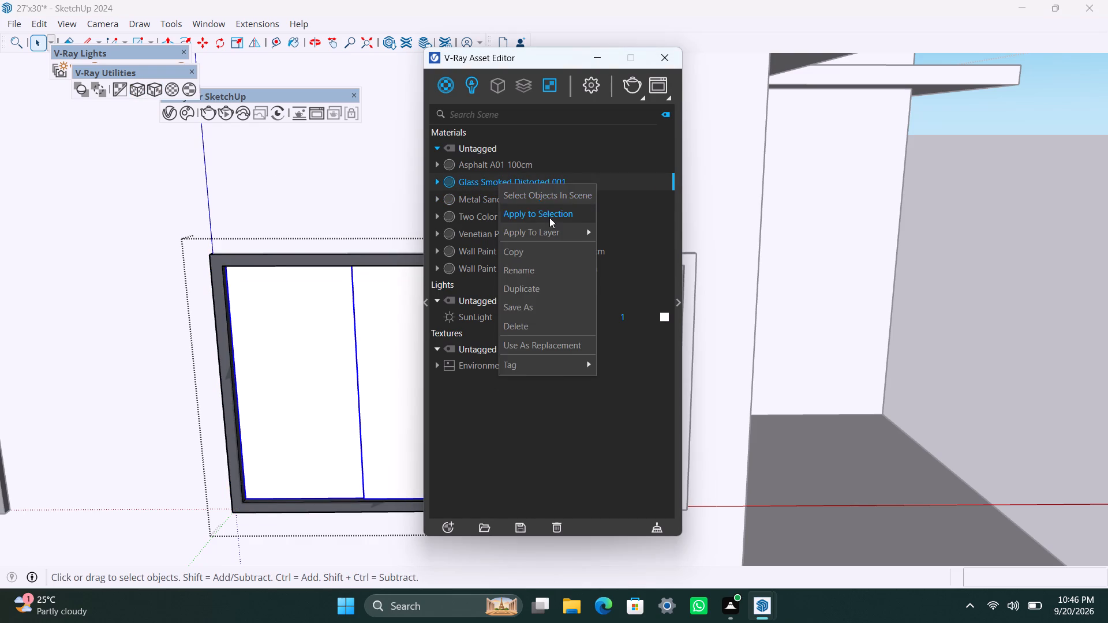
pyautogui.click(549, 217)
pyautogui.scroll(-18, 259, 282)
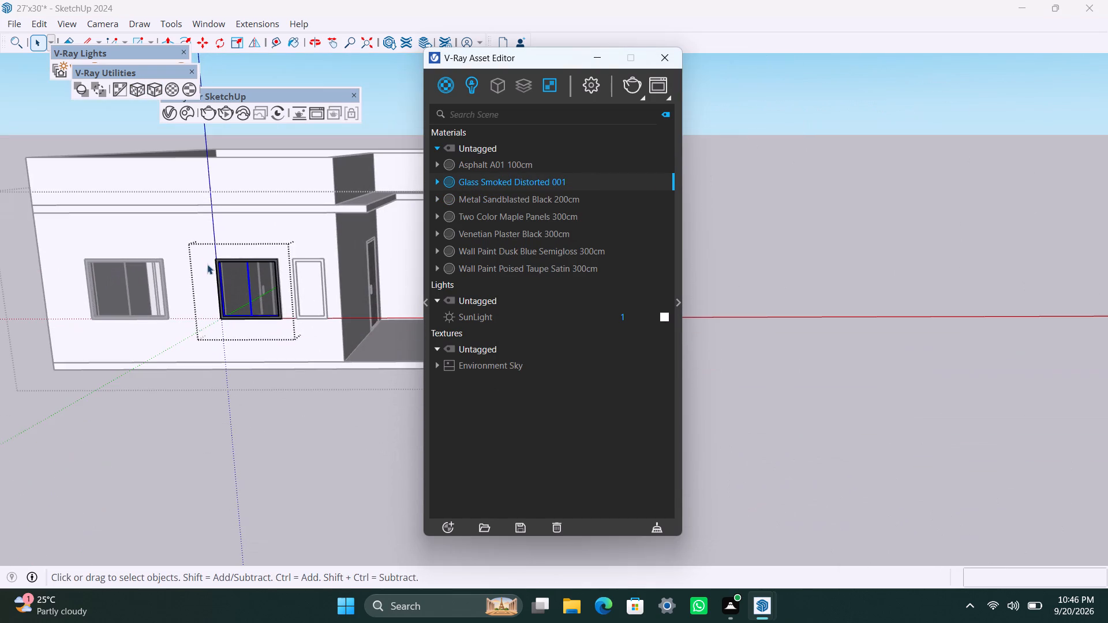
pyautogui.click(308, 415)
# Apply Metal Sandblasted Black 200cm to the frame of the narrow single-pane window beside the second two-pane window.
pyautogui.scroll(13, 308, 347)
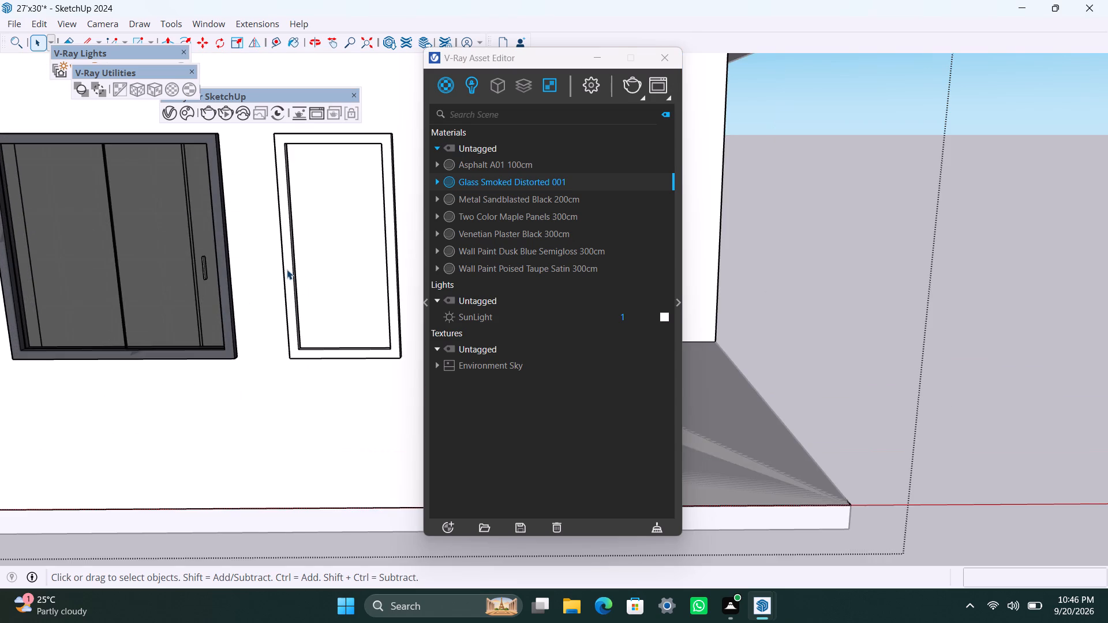
pyautogui.tripleClick(287, 269)
pyautogui.click(286, 268)
pyautogui.scroll(2, 287, 268)
pyautogui.click(473, 207)
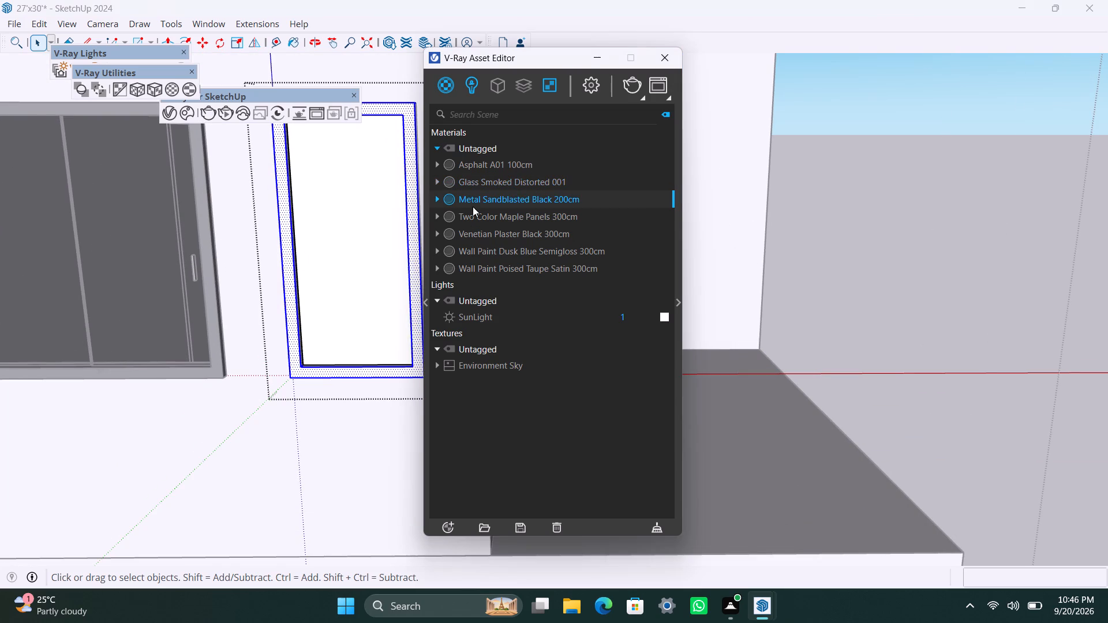
pyautogui.rightClick(473, 207)
pyautogui.click(496, 232)
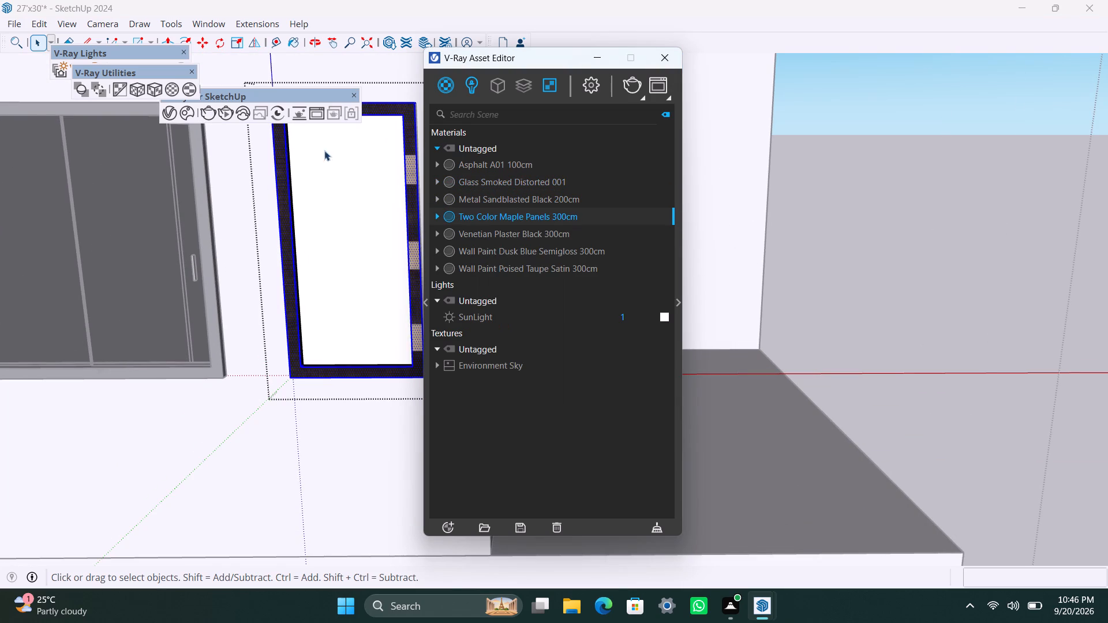
pyautogui.click(490, 196)
pyautogui.rightClick(490, 196)
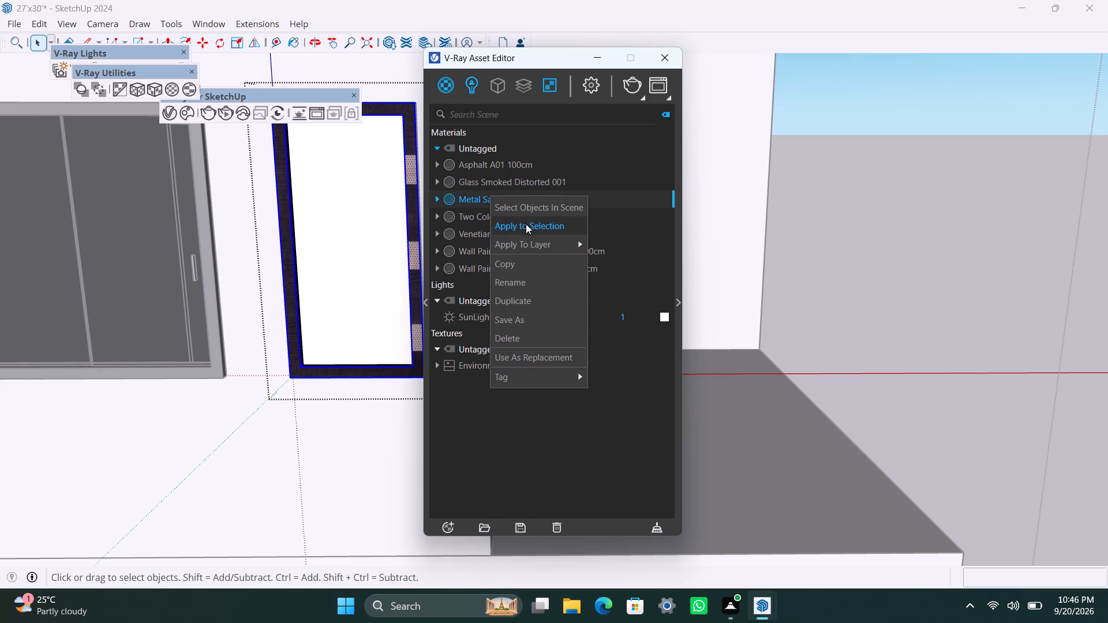
pyautogui.click(526, 224)
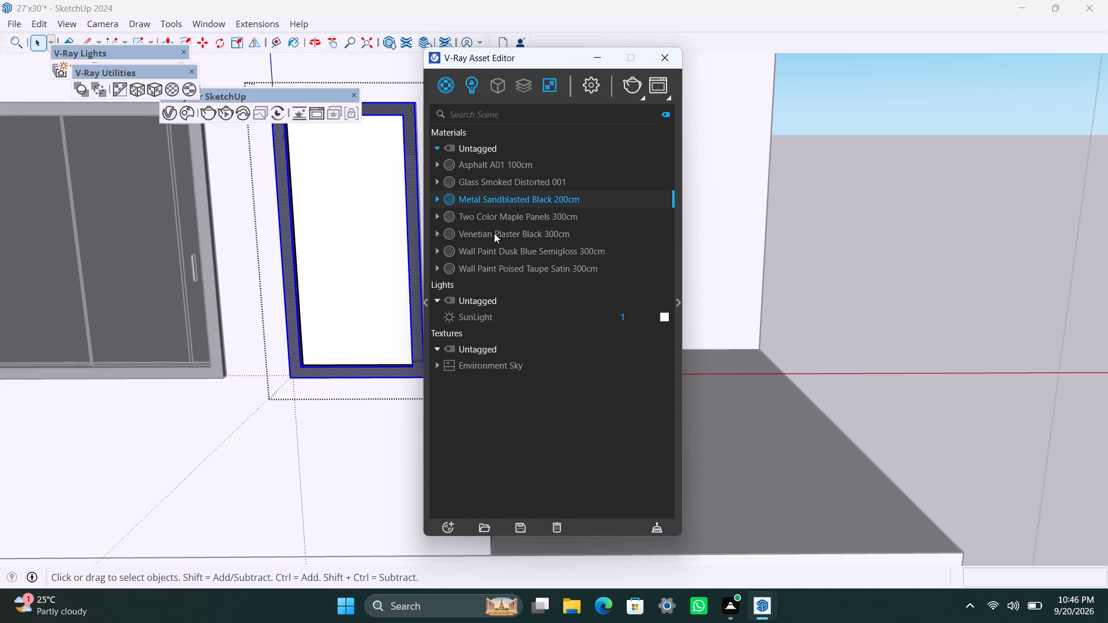
# Apply Glass Smoked Distorted 001 to the face of the narrow window's pane and exit the pane's group.
pyautogui.doubleClick(370, 237)
pyautogui.doubleClick(370, 237)
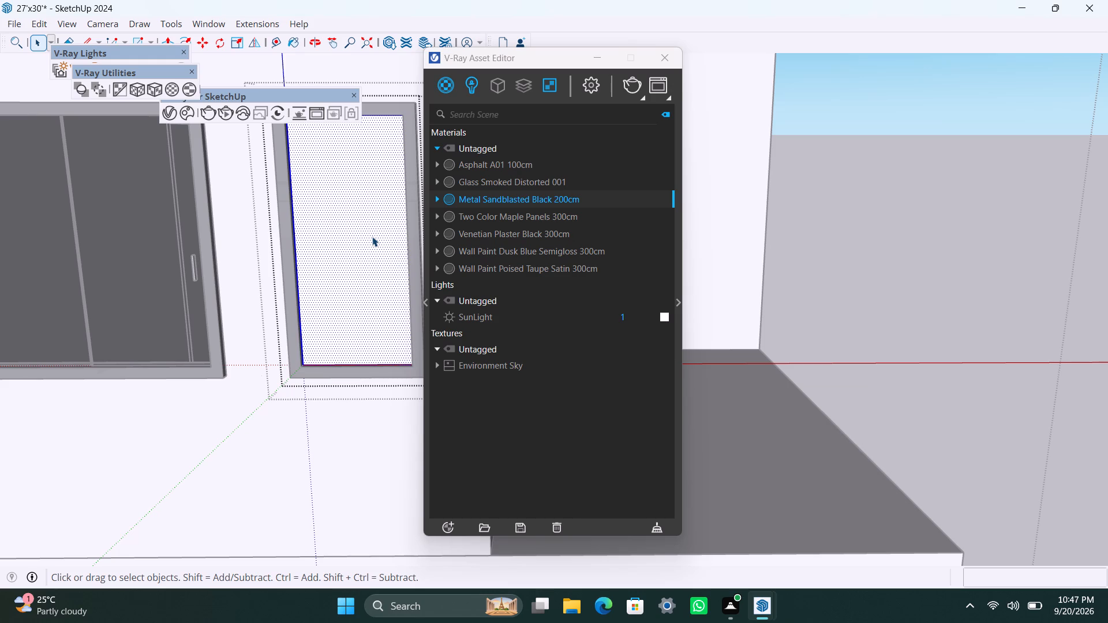
pyautogui.click(490, 186)
pyautogui.rightClick(490, 186)
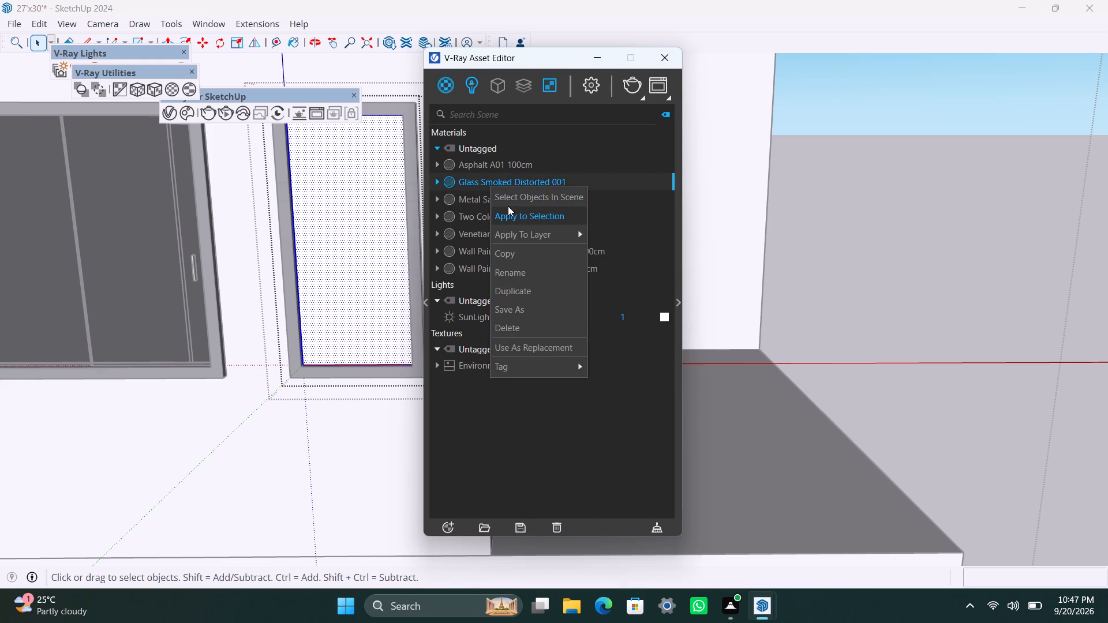
pyautogui.click(508, 206)
pyautogui.click(1084, 349)
pyautogui.press('space')
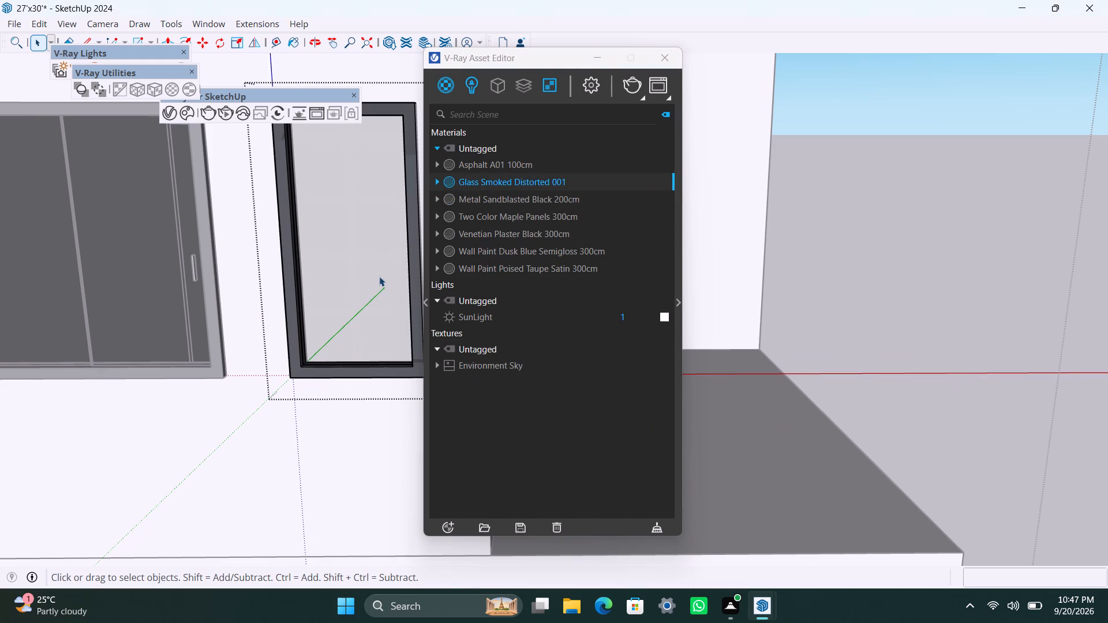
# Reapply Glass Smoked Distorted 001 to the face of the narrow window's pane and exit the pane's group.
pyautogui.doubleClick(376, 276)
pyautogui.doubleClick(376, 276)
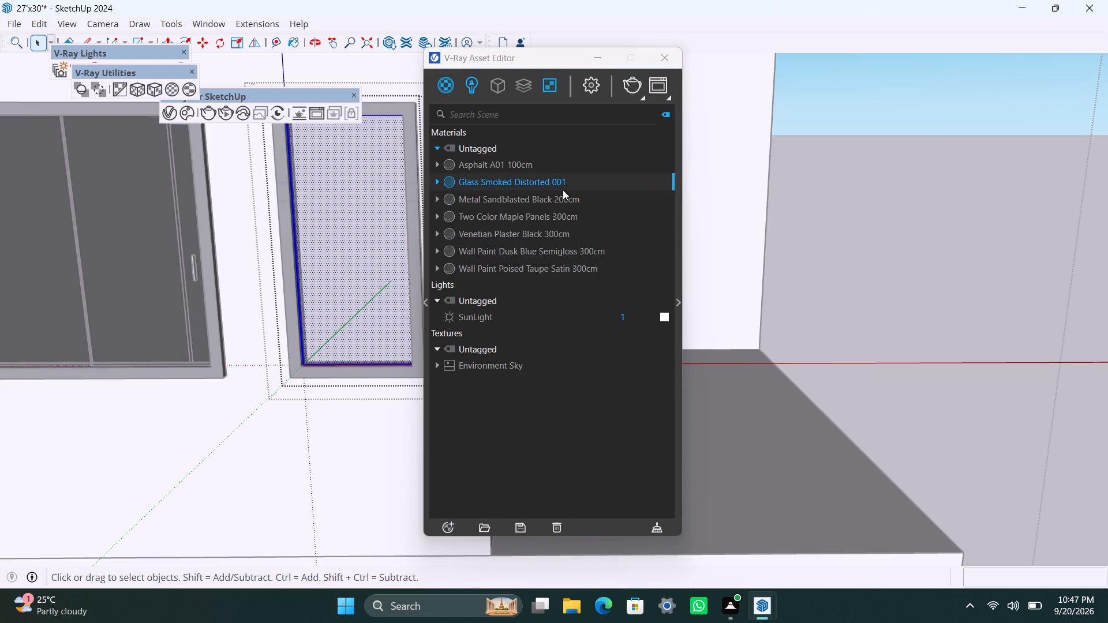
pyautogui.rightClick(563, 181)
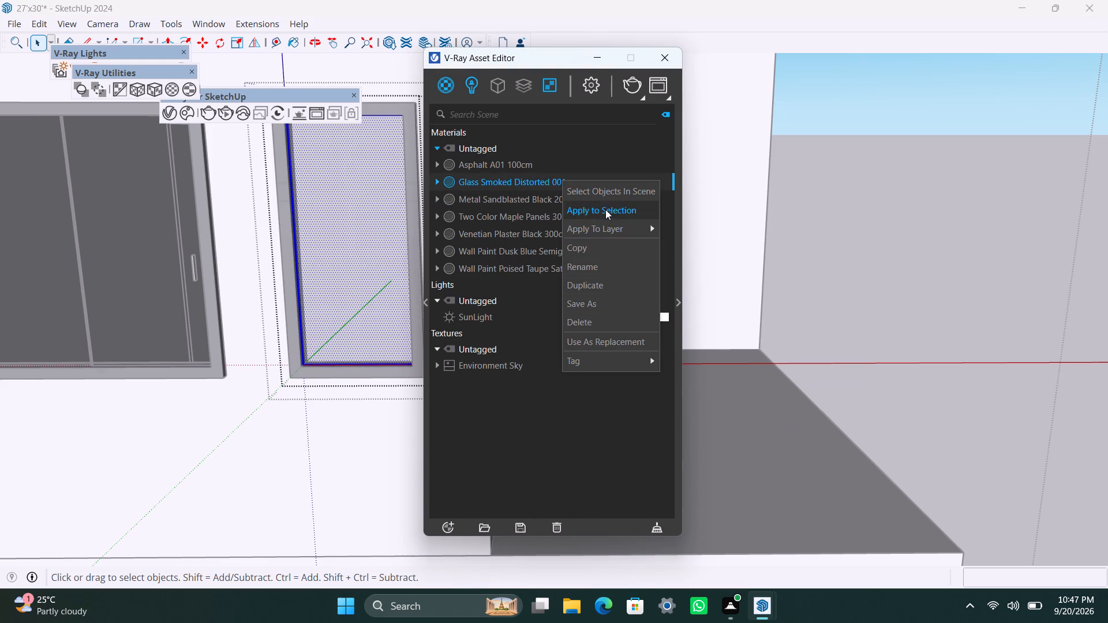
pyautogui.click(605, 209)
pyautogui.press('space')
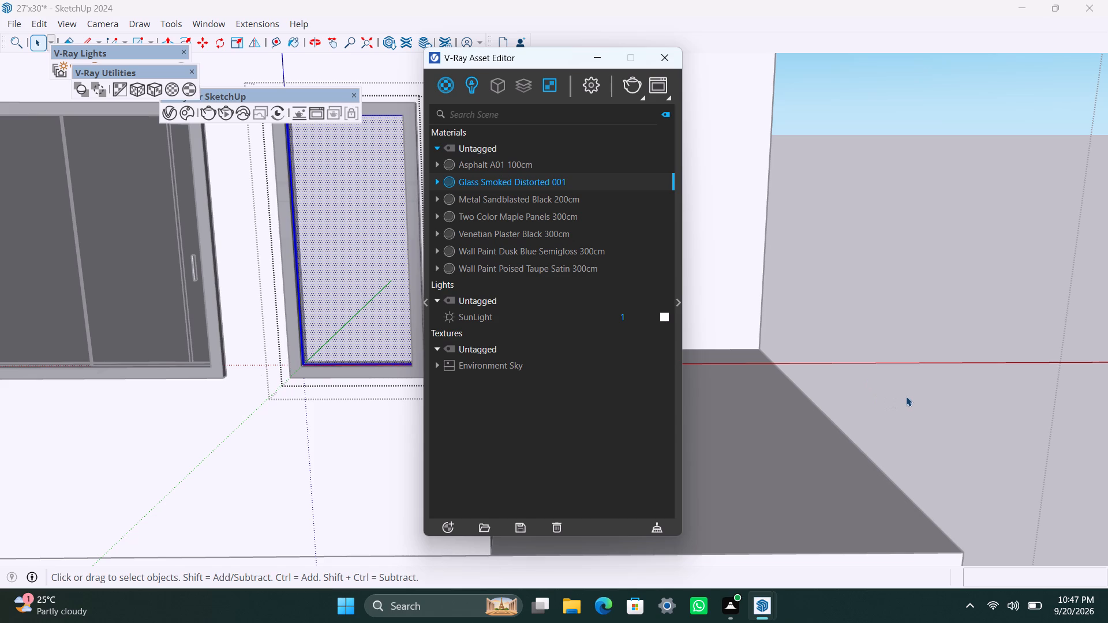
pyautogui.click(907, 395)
# Apply Glass Smoked Distorted 001 once more to the narrow window's pane face and exit all of the window's groups.
pyautogui.scroll(-2, 870, 436)
pyautogui.scroll(-4, 328, 528)
pyautogui.tripleClick(350, 371)
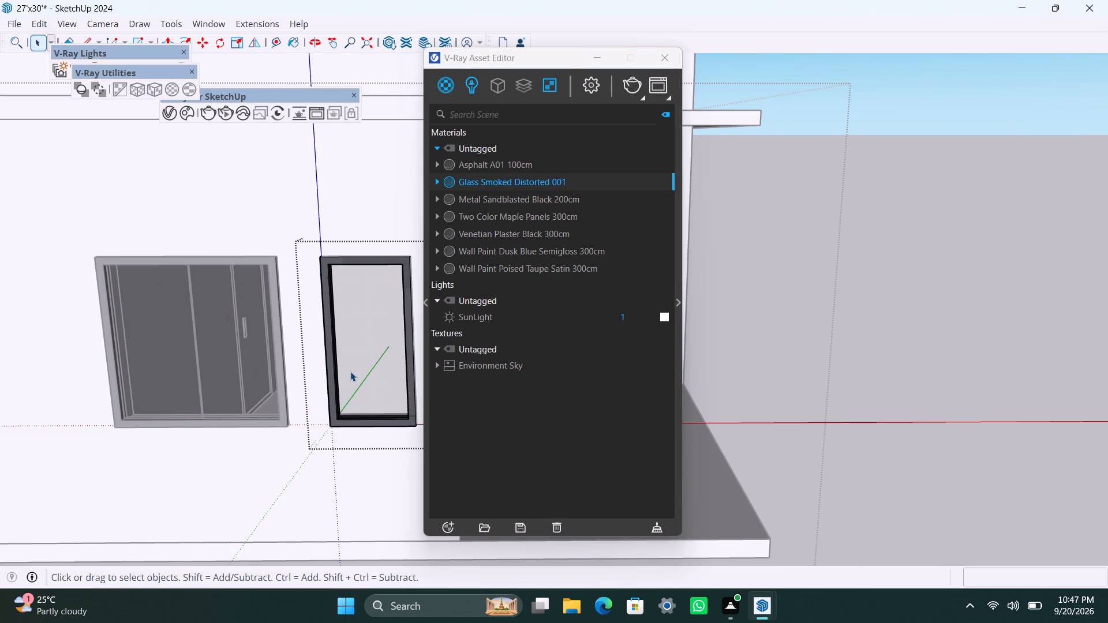
pyautogui.doubleClick(351, 370)
pyautogui.scroll(2, 355, 370)
pyautogui.rightClick(506, 177)
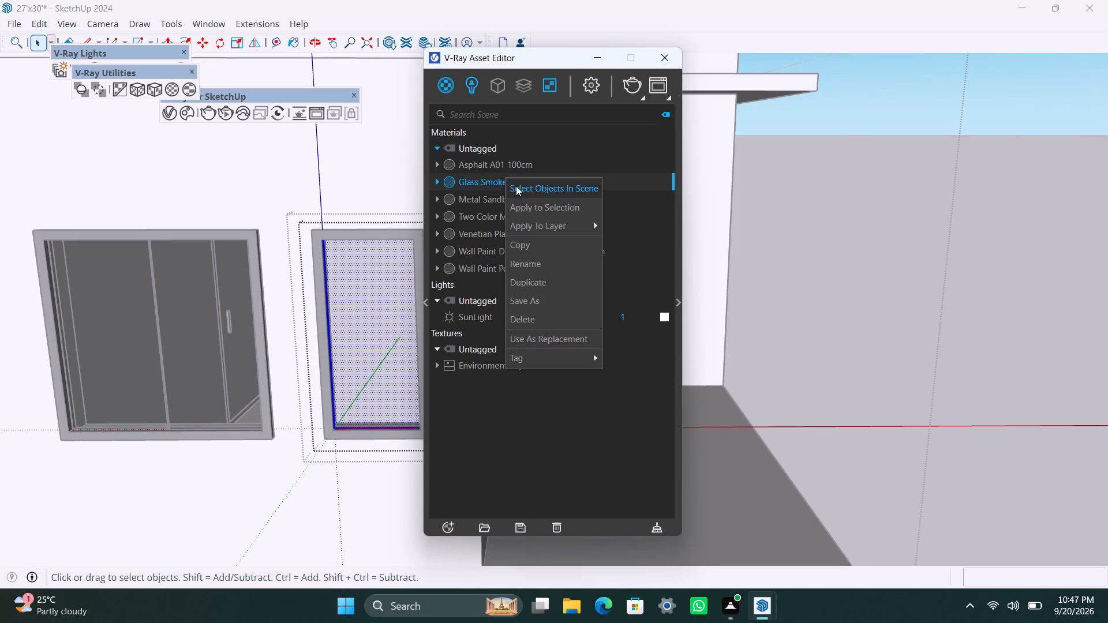
pyautogui.click(525, 204)
pyautogui.press('space')
pyautogui.click(884, 374)
pyautogui.scroll(2, 426, 436)
pyautogui.moveTo(361, 406); pyautogui.dragTo(167, 482, button='middle')
pyautogui.click(947, 604)
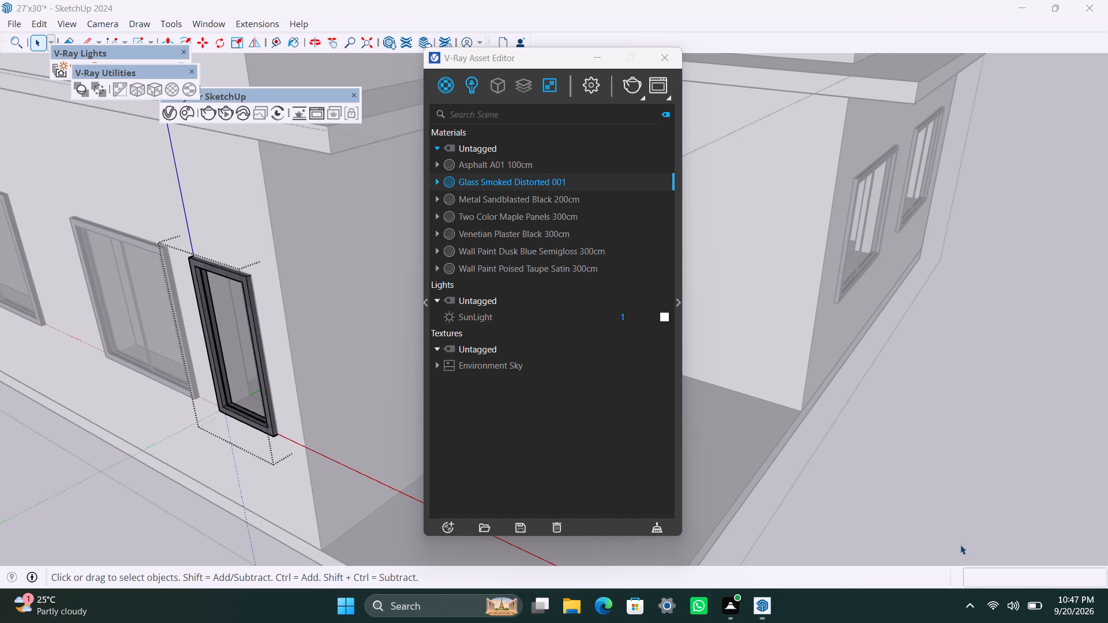
pyautogui.tripleClick(949, 500)
pyautogui.click(949, 498)
# Save the house model with the completed window materials.
pyautogui.scroll(-5, 62, 560)
pyautogui.moveTo(60, 532); pyautogui.dragTo(0, 531, button='middle')
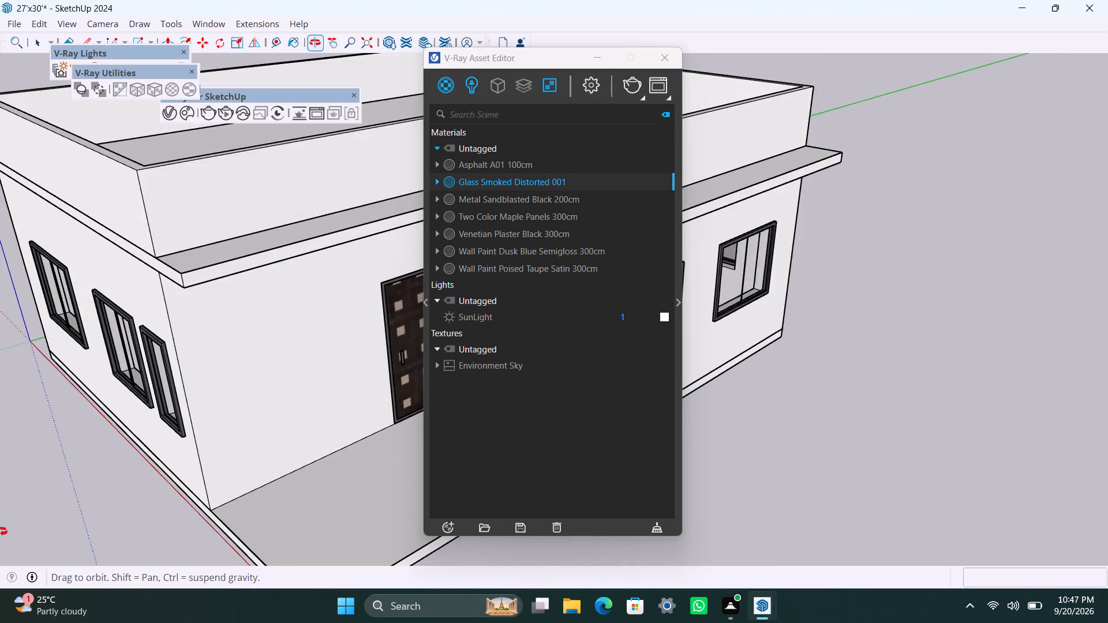
pyautogui.moveTo(0, 531); pyautogui.dragTo(0, 529, button='middle')
pyautogui.scroll(-2, 230, 501)
pyautogui.hotkey('ctrl', 's')
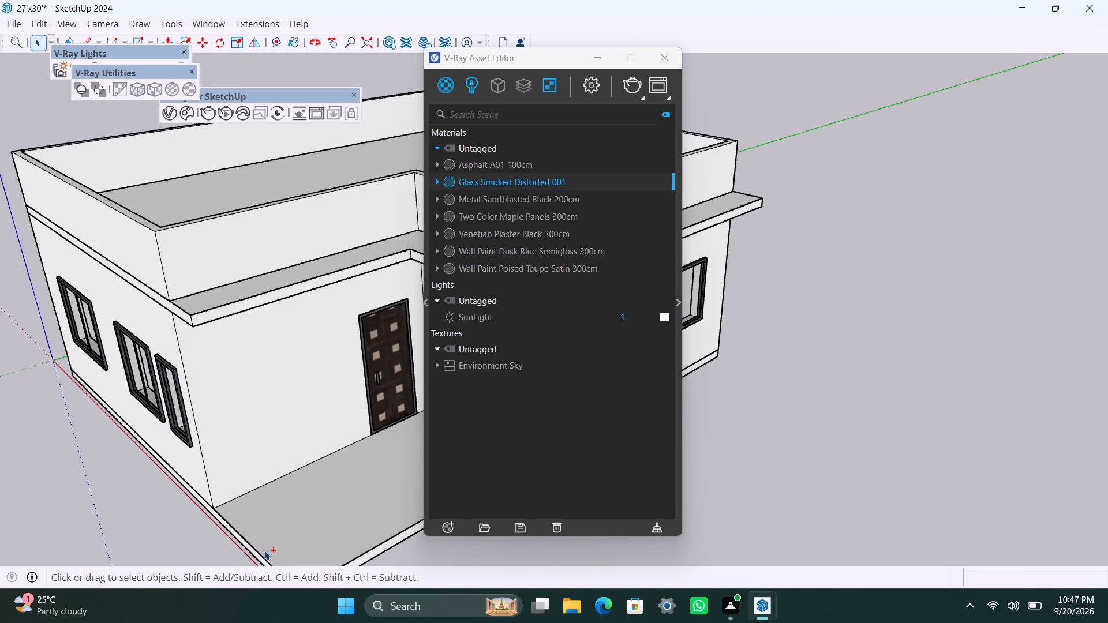
# Examine the house from all sides to check the metal frames, glass panes and front door.
pyautogui.scroll(4, 276, 539)
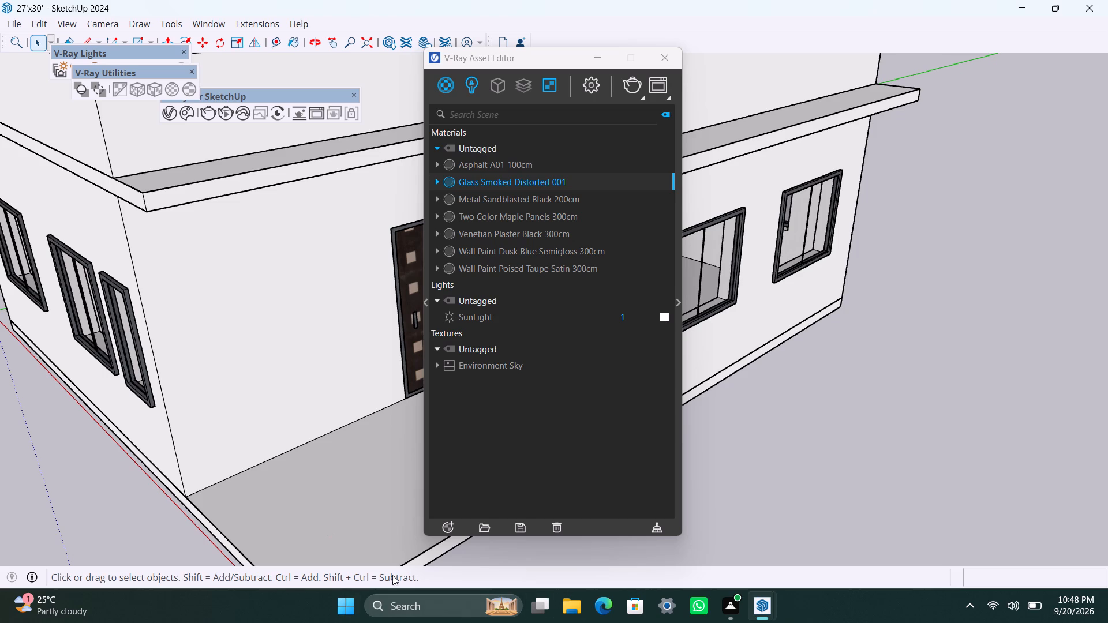
pyautogui.scroll(-2, 397, 569)
pyautogui.scroll(1, 474, 557)
pyautogui.scroll(-3, 760, 416)
pyautogui.scroll(3, 809, 392)
pyautogui.moveTo(811, 398); pyautogui.dragTo(784, 397, button='middle')
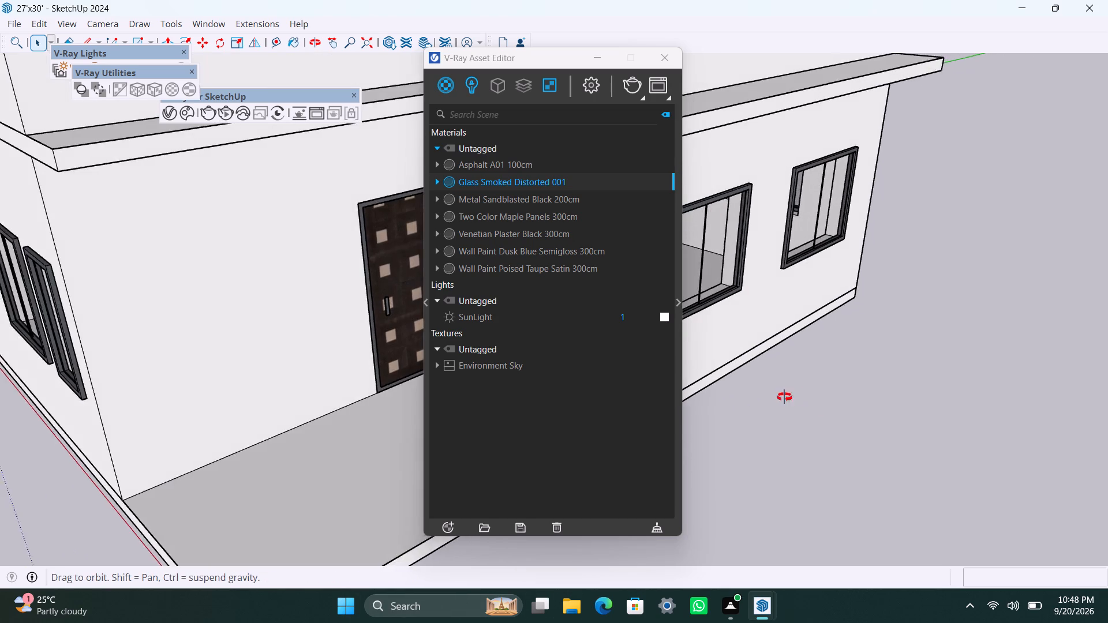
pyautogui.moveTo(784, 397); pyautogui.dragTo(515, 455, button='middle')
pyautogui.scroll(-5, 749, 468)
pyautogui.scroll(8, 864, 434)
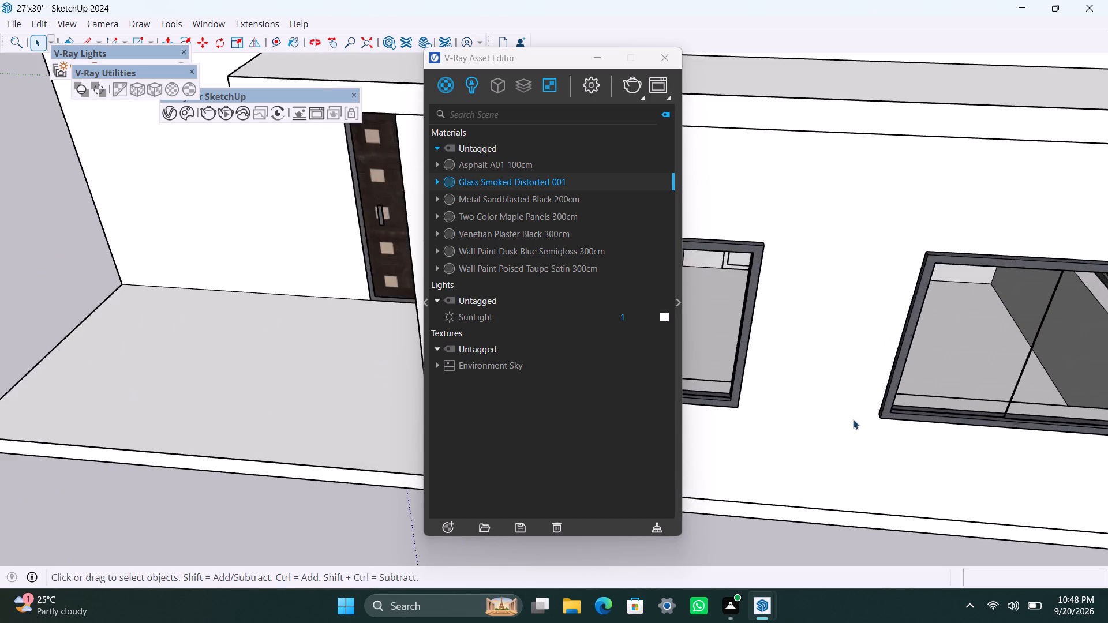
pyautogui.scroll(-4, 853, 418)
pyautogui.moveTo(834, 396); pyautogui.dragTo(786, 287, button='middle')
pyautogui.scroll(-9, 780, 344)
pyautogui.moveTo(860, 393); pyautogui.dragTo(814, 393, button='middle')
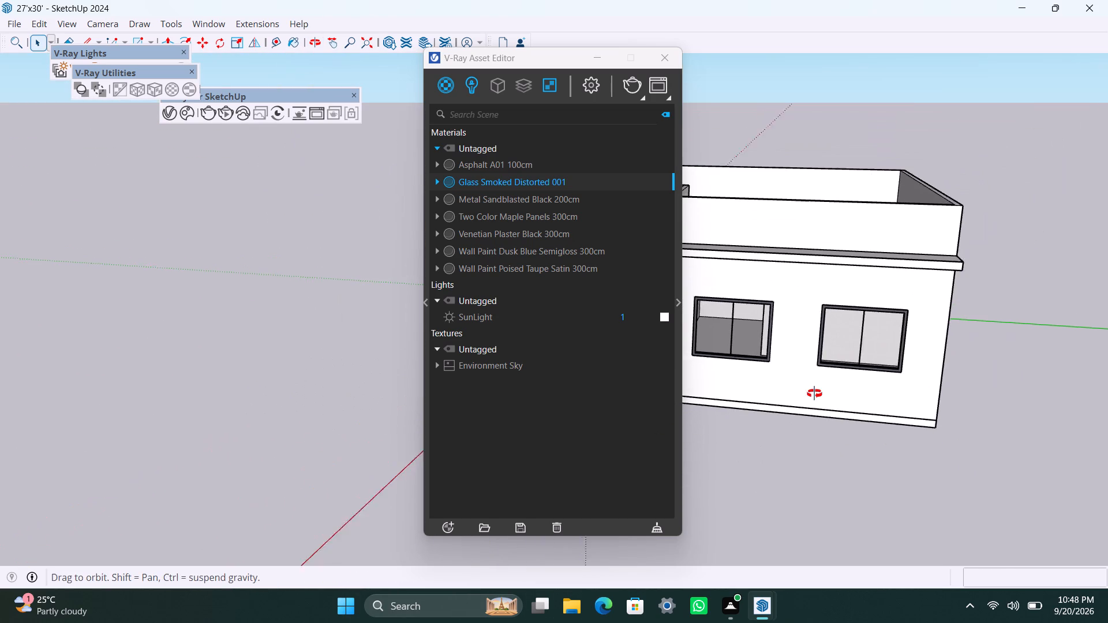
pyautogui.moveTo(814, 393); pyautogui.dragTo(772, 396, button='middle')
pyautogui.scroll(9, 883, 422)
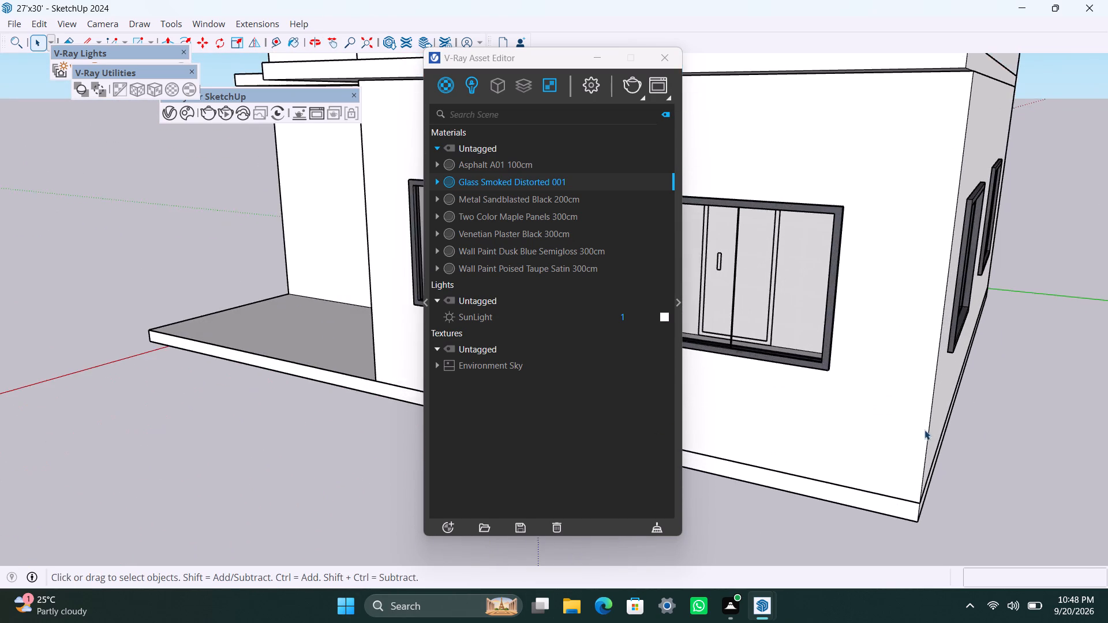
pyautogui.moveTo(926, 429); pyautogui.dragTo(783, 428, button='middle')
pyautogui.scroll(-2, 783, 428)
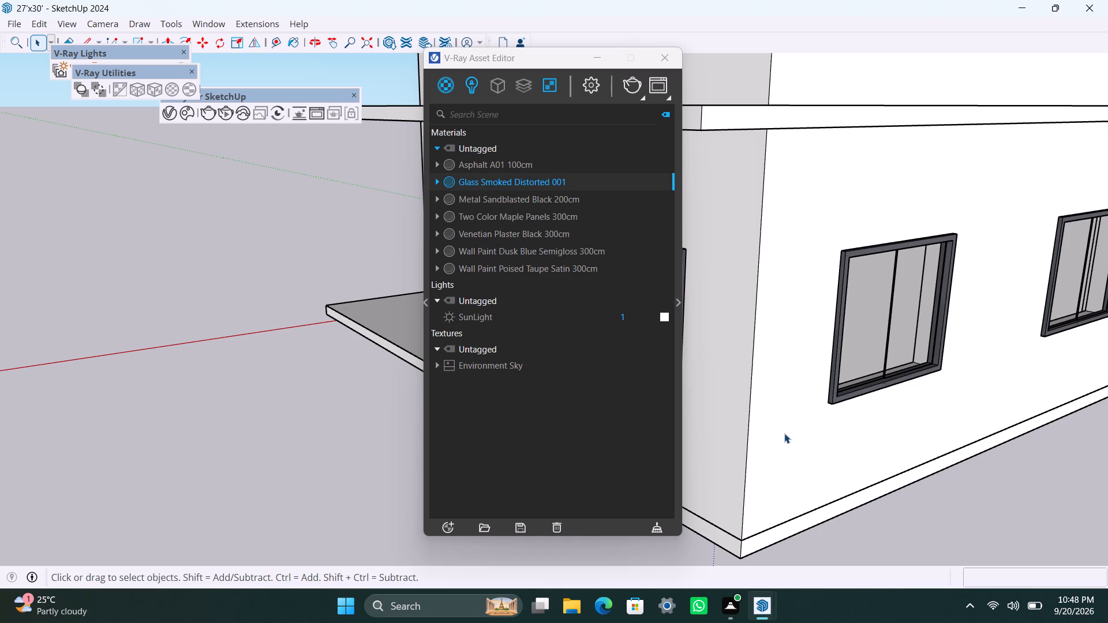
pyautogui.scroll(-2, 235, 420)
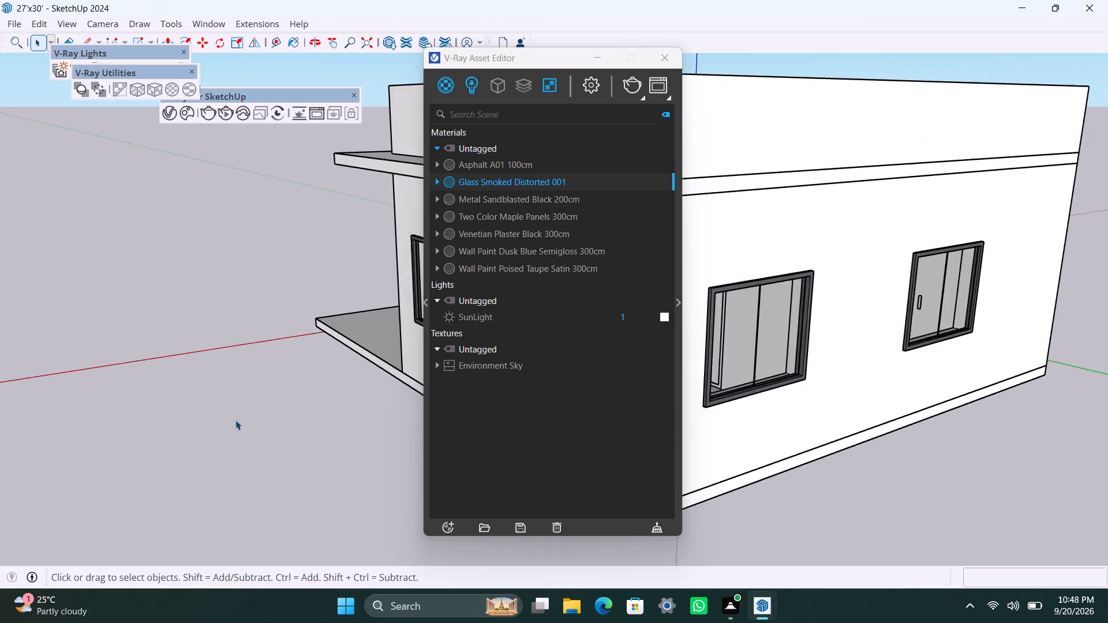
pyautogui.scroll(3, 235, 420)
pyautogui.moveTo(250, 415); pyautogui.dragTo(0, 461, button='middle')
pyautogui.scroll(-2, 92, 469)
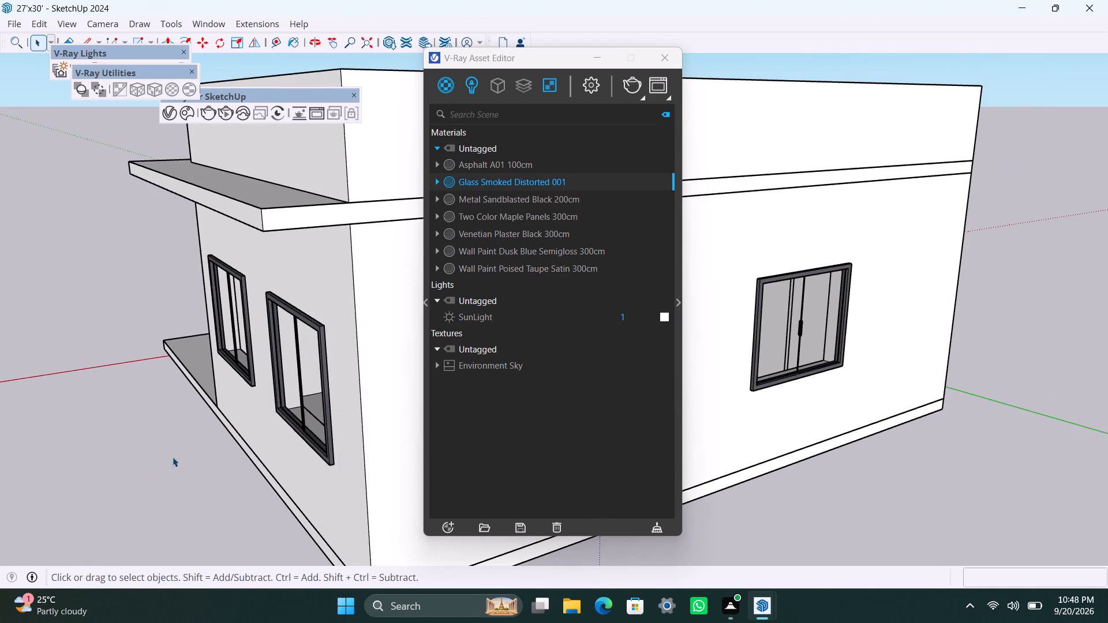
pyautogui.scroll(-3, 216, 436)
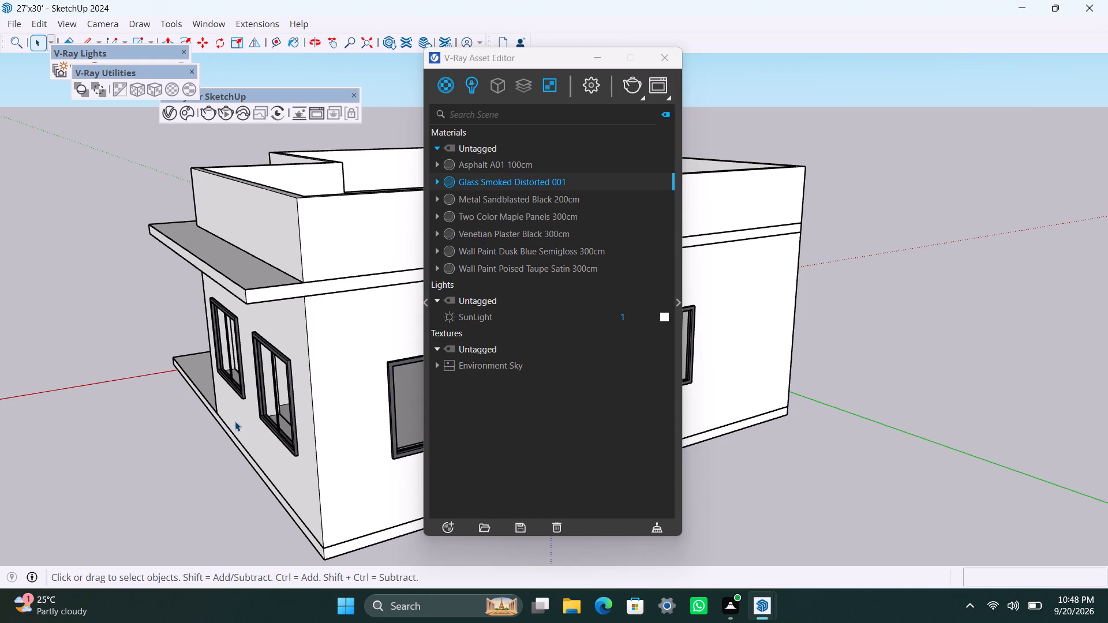
pyautogui.scroll(-3, 310, 374)
pyautogui.scroll(7, 208, 423)
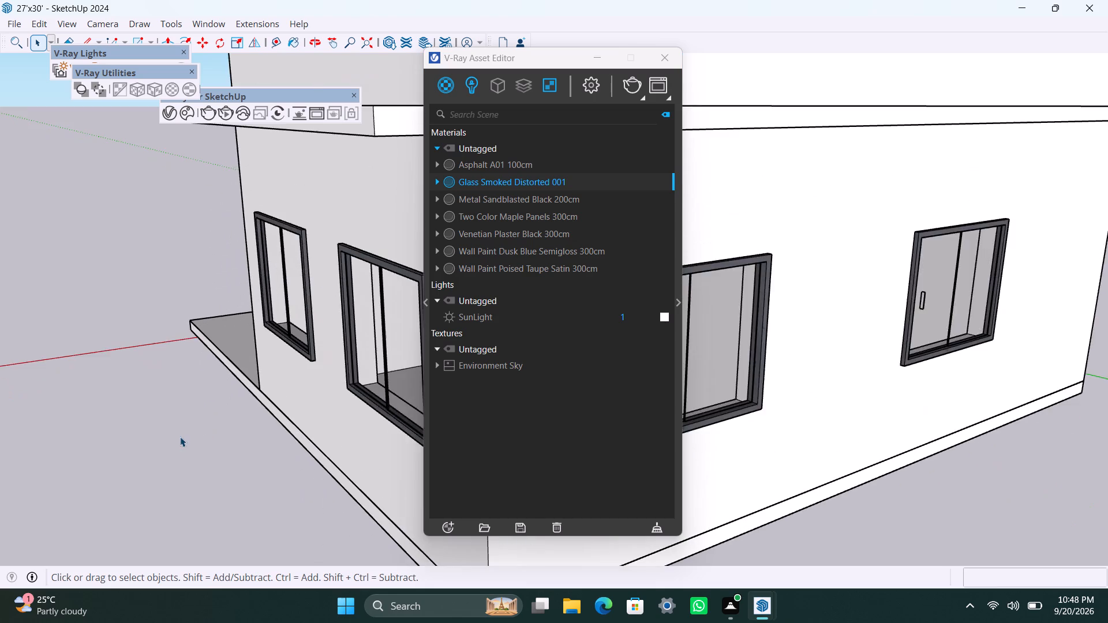
pyautogui.scroll(-6, 180, 437)
pyautogui.moveTo(177, 444); pyautogui.dragTo(259, 422, button='middle')
pyautogui.scroll(-2, 237, 422)
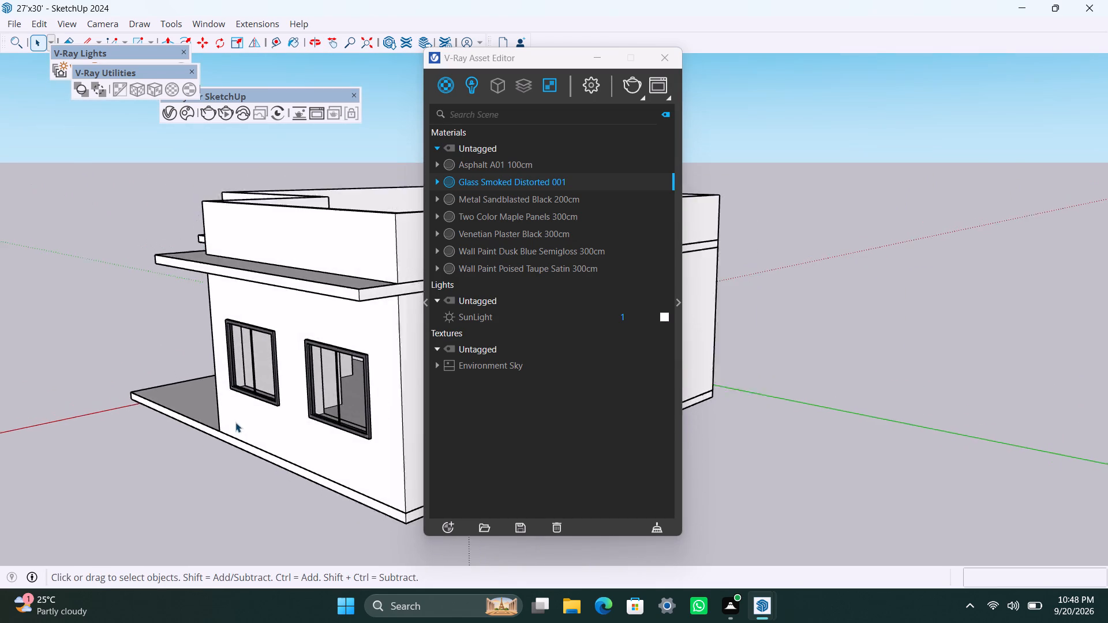
pyautogui.scroll(-1, 235, 422)
pyautogui.keyDown('shift'); pyautogui.moveTo(222, 414); pyautogui.dragTo(115, 401, button='middle'); pyautogui.keyUp('shift')
pyautogui.scroll(3, 120, 384)
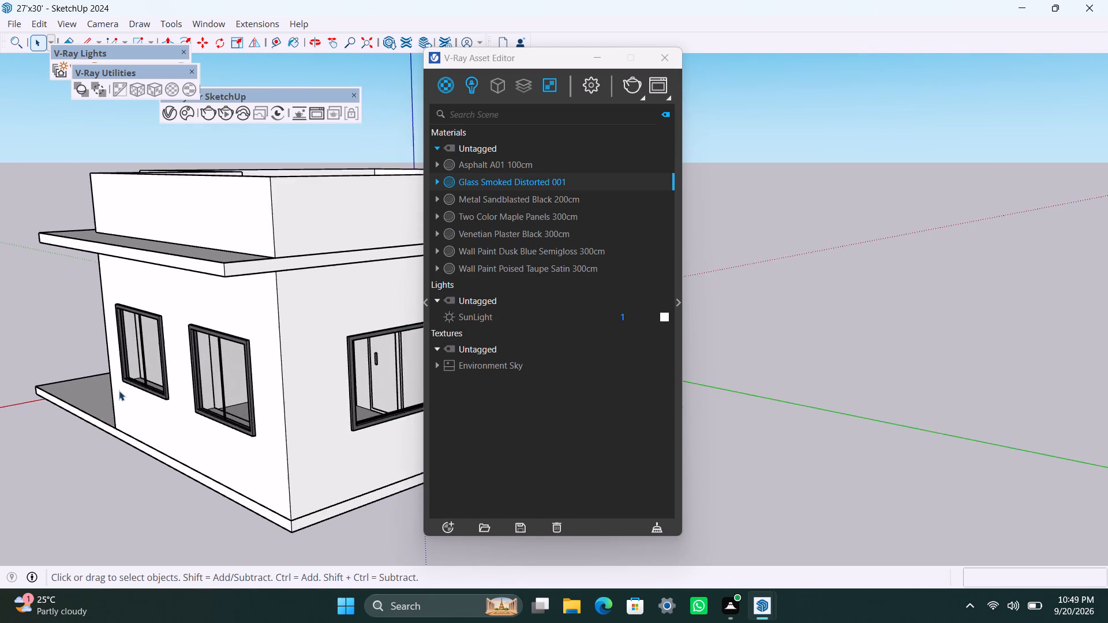
pyautogui.moveTo(93, 429); pyautogui.dragTo(279, 399, button='middle')
pyautogui.scroll(-4, 188, 404)
pyautogui.moveTo(76, 419); pyautogui.dragTo(244, 399, button='middle')
pyautogui.scroll(-3, 211, 366)
pyautogui.scroll(8, 174, 366)
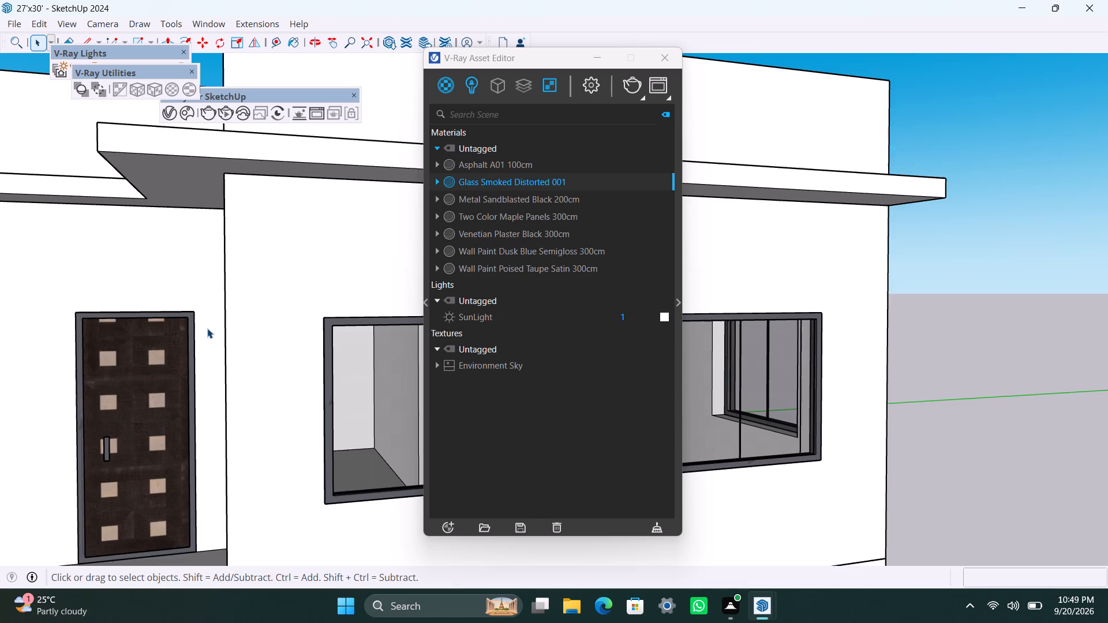
pyautogui.scroll(-11, 207, 328)
pyautogui.moveTo(246, 359); pyautogui.dragTo(0, 404, button='middle')
pyautogui.scroll(-4, 81, 367)
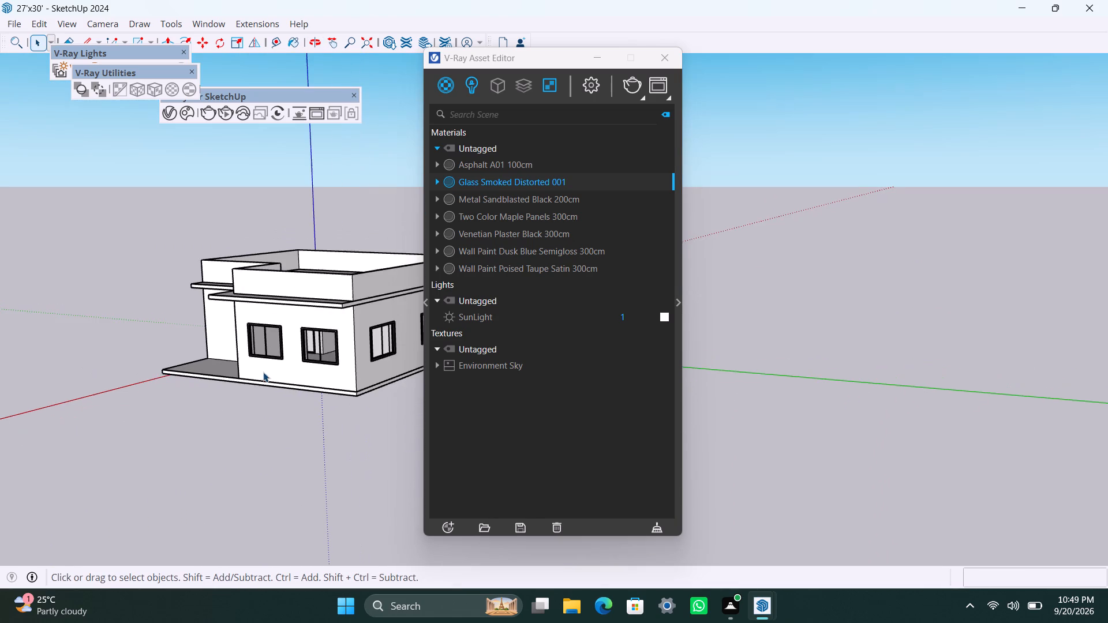
pyautogui.moveTo(285, 365); pyautogui.dragTo(179, 401, button='middle')
pyautogui.scroll(6, 352, 380)
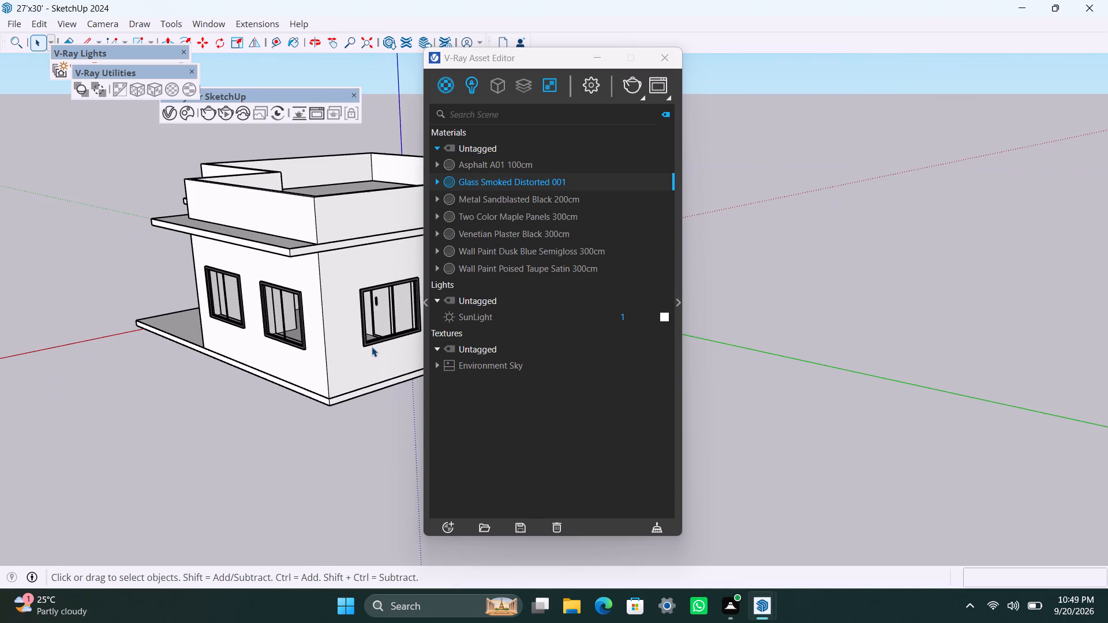
pyautogui.moveTo(372, 347); pyautogui.dragTo(258, 427, button='middle')
pyautogui.scroll(5, 248, 416)
# Apply Wall Paint Dusk Blue Semigloss 300cm with fitted tri-planar projection to all the house's main walls and exit their group.
pyautogui.moveTo(125, 411); pyautogui.dragTo(232, 399, button='middle')
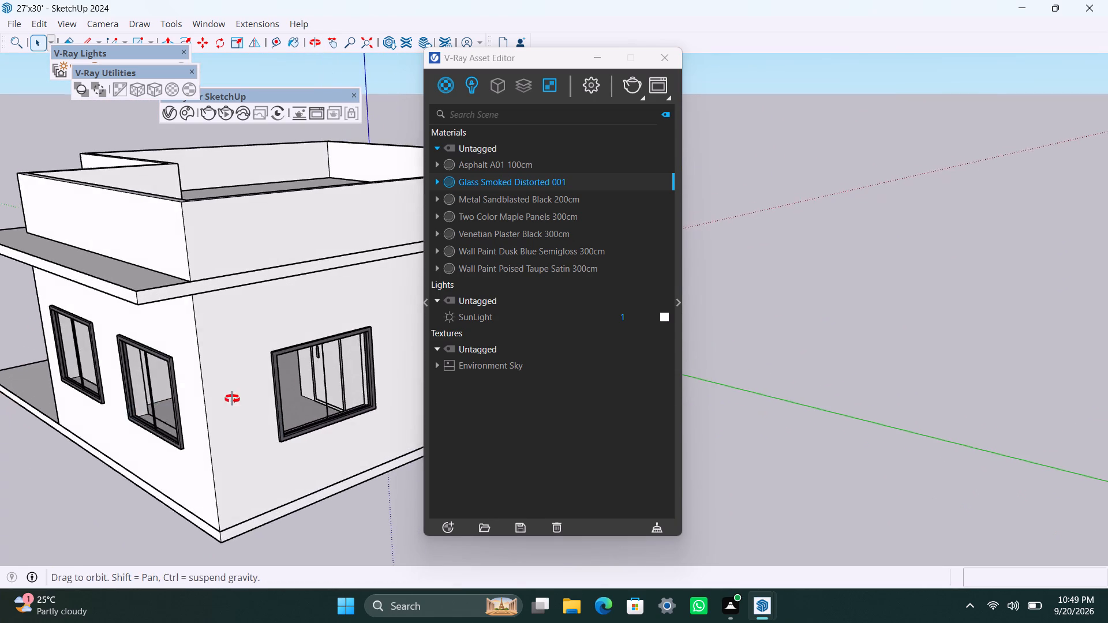
pyautogui.moveTo(232, 399); pyautogui.dragTo(450, 347, button='middle')
pyautogui.scroll(-8, 316, 326)
pyautogui.scroll(2, 191, 295)
pyautogui.tripleClick(154, 284)
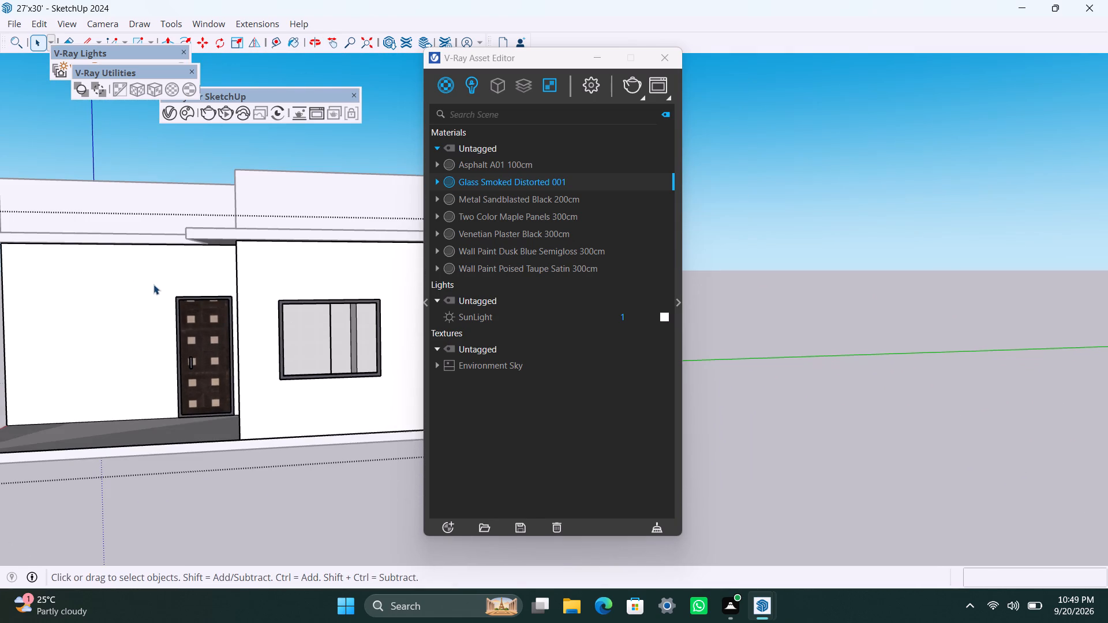
pyautogui.click(154, 284)
pyautogui.doubleClick(150, 284)
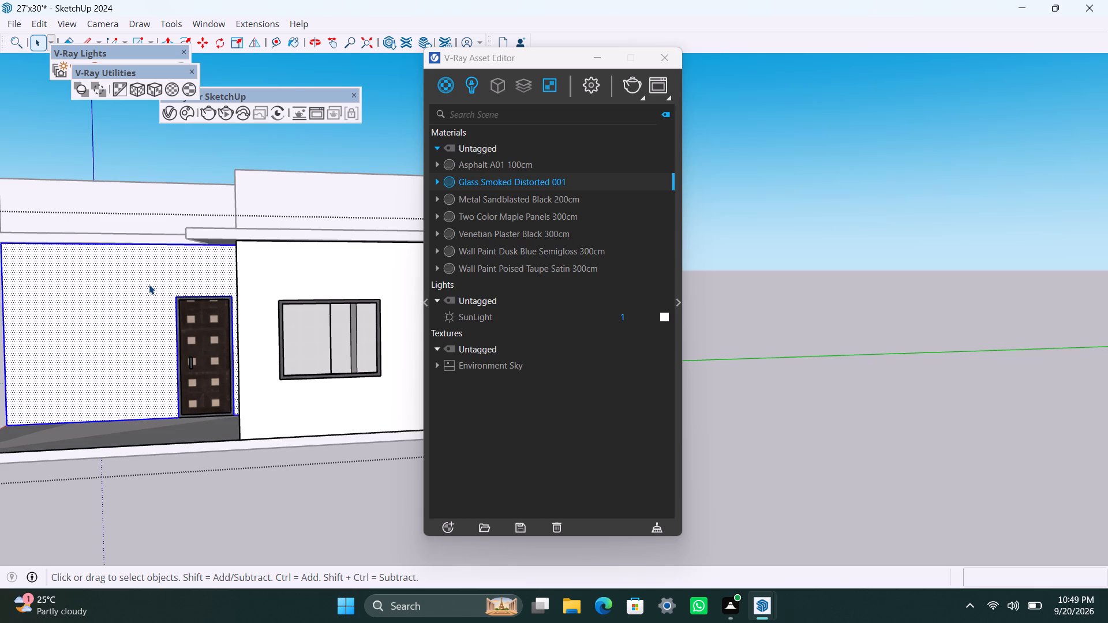
pyautogui.doubleClick(149, 284)
pyautogui.doubleClick(148, 284)
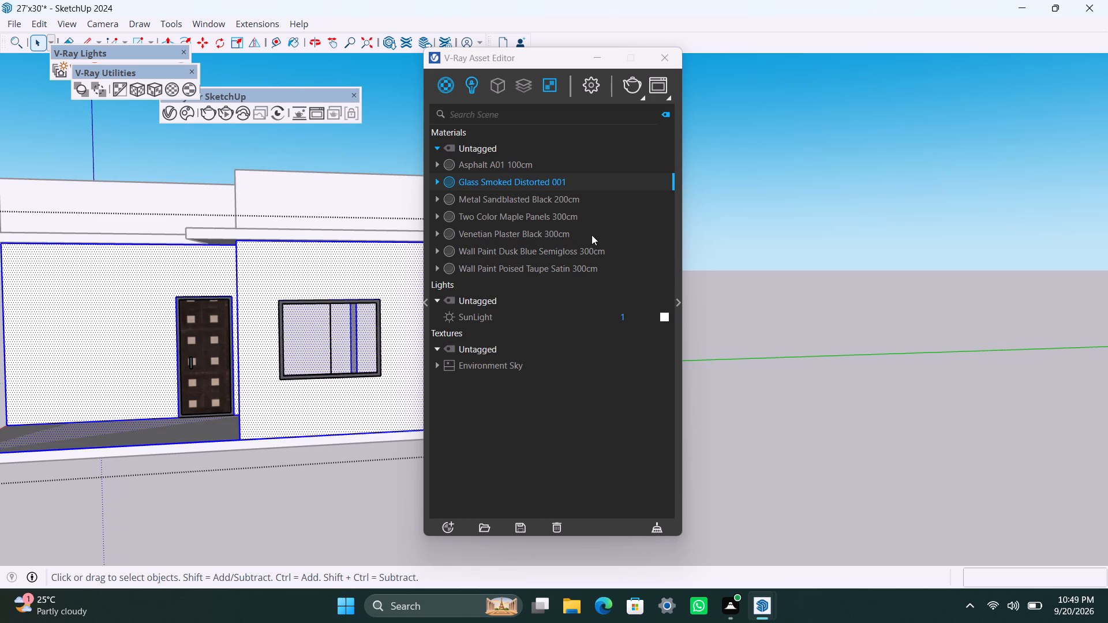
pyautogui.click(517, 248)
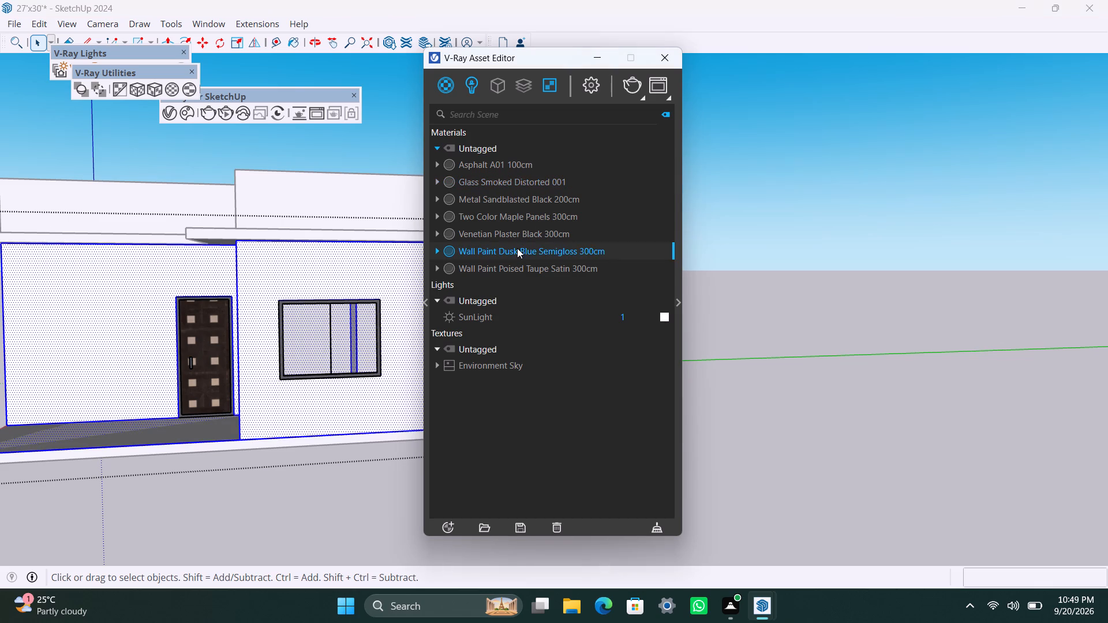
pyautogui.rightClick(517, 248)
pyautogui.click(524, 275)
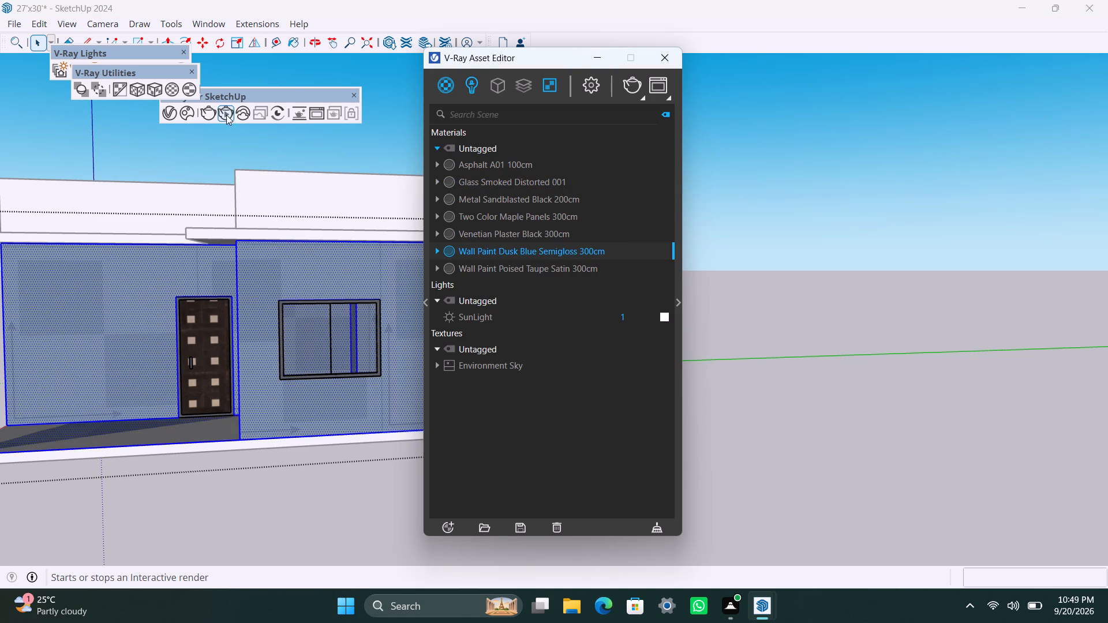
pyautogui.click(148, 87)
pyautogui.moveTo(961, 331); pyautogui.dragTo(957, 337)
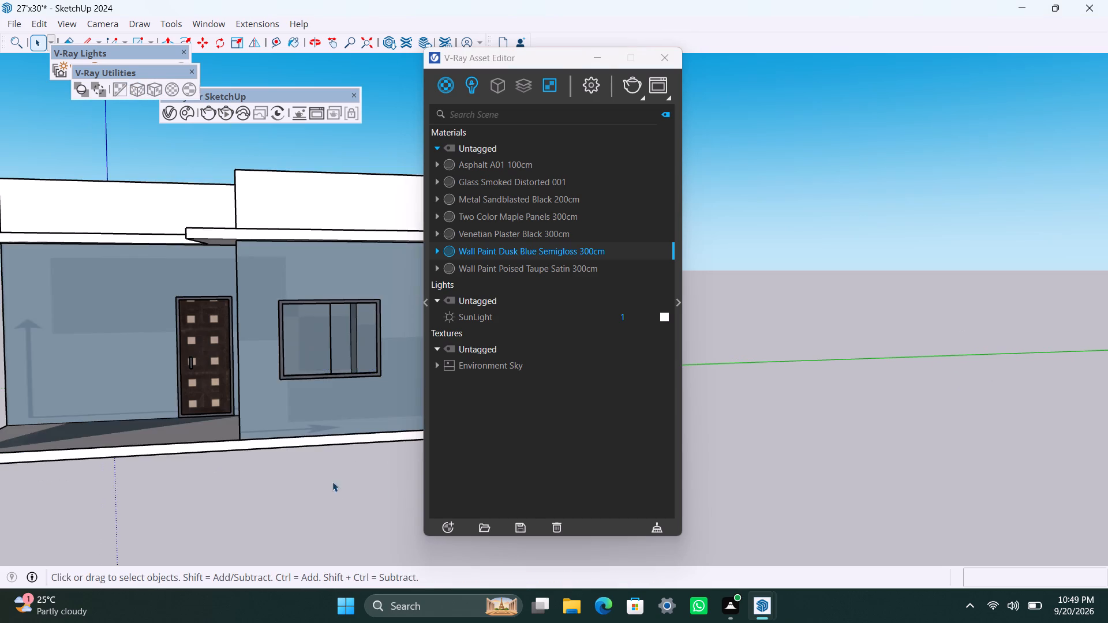
# Apply Wall Paint Poised Taupe Satin 300cm with fitted tri-planar projection to all faces of the roof parapet walls.
pyautogui.scroll(-3, 297, 470)
pyautogui.scroll(-4, 250, 401)
pyautogui.moveTo(246, 381); pyautogui.dragTo(180, 525, button='middle')
pyautogui.scroll(5, 218, 336)
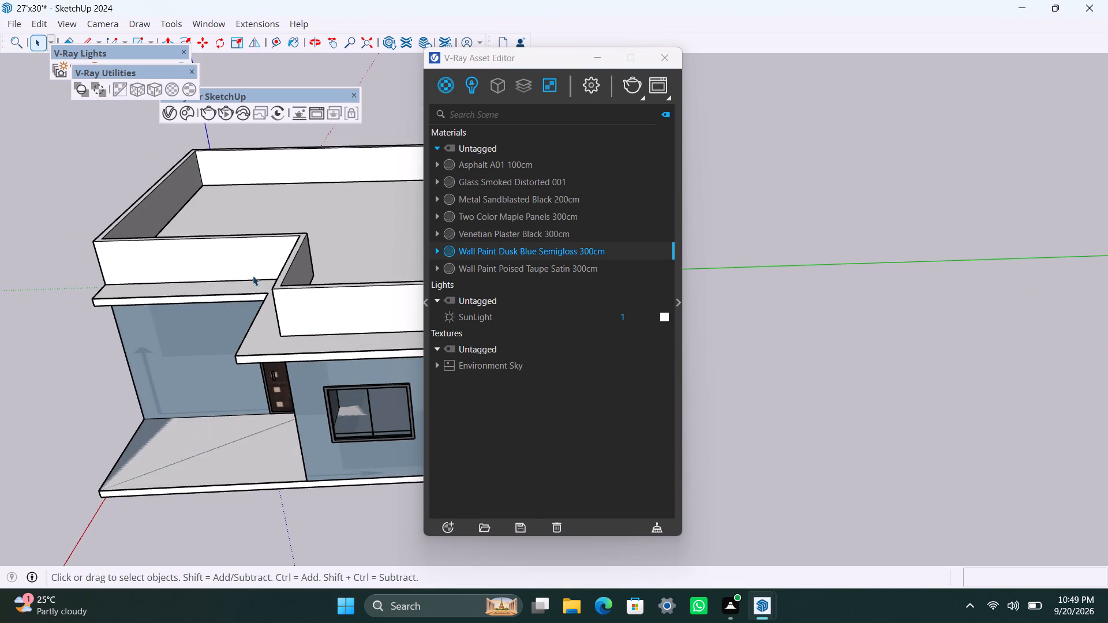
pyautogui.tripleClick(253, 265)
pyautogui.click(254, 264)
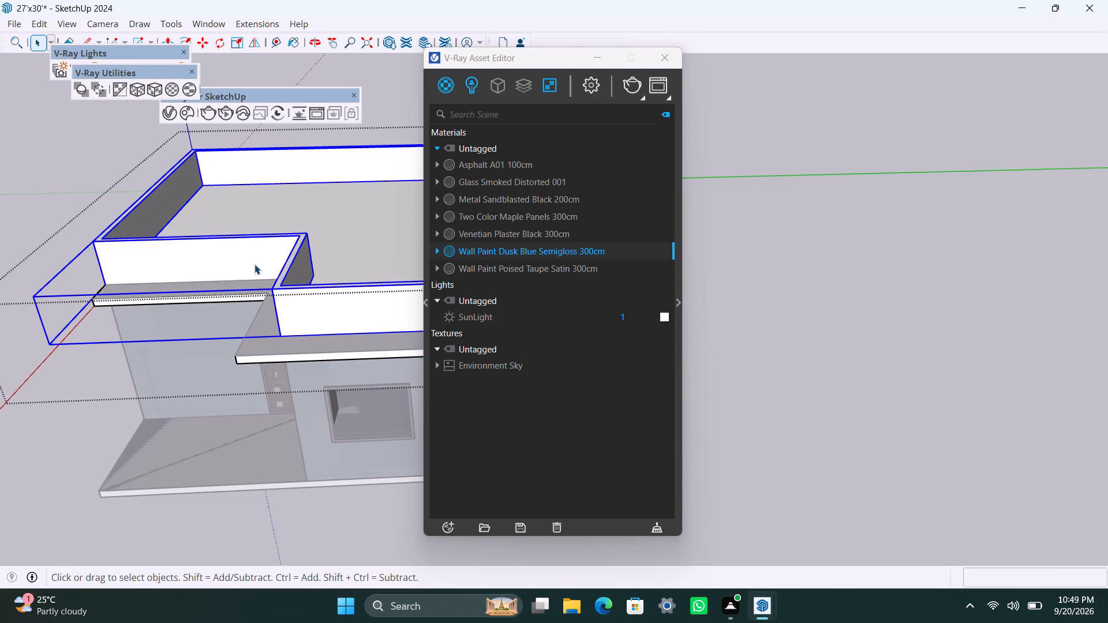
pyautogui.doubleClick(254, 264)
pyautogui.doubleClick(254, 264)
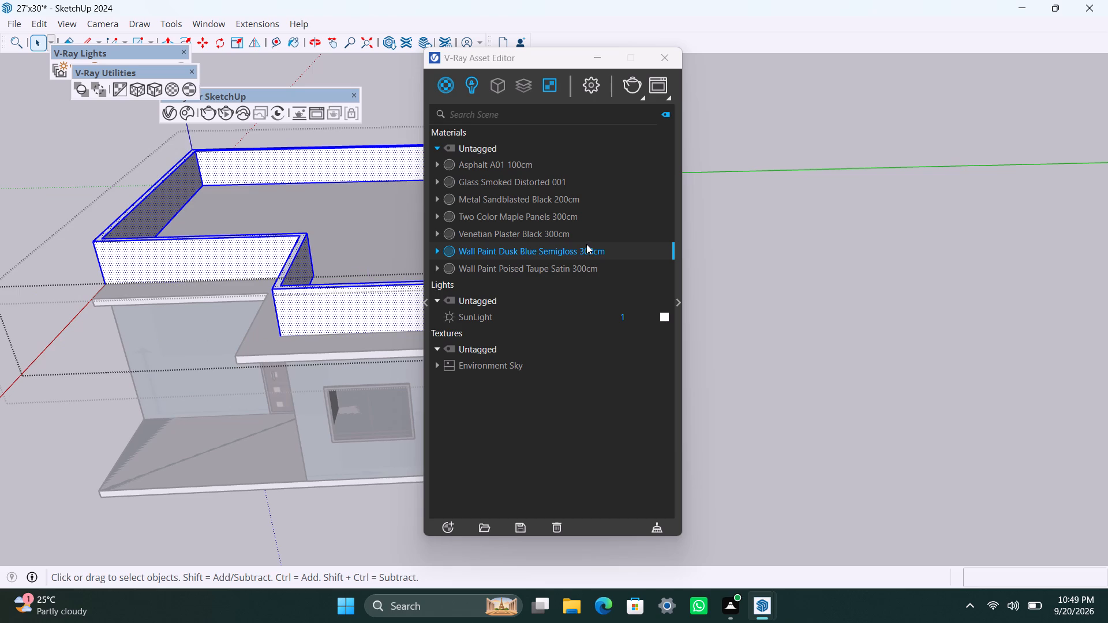
pyautogui.click(555, 267)
pyautogui.rightClick(555, 267)
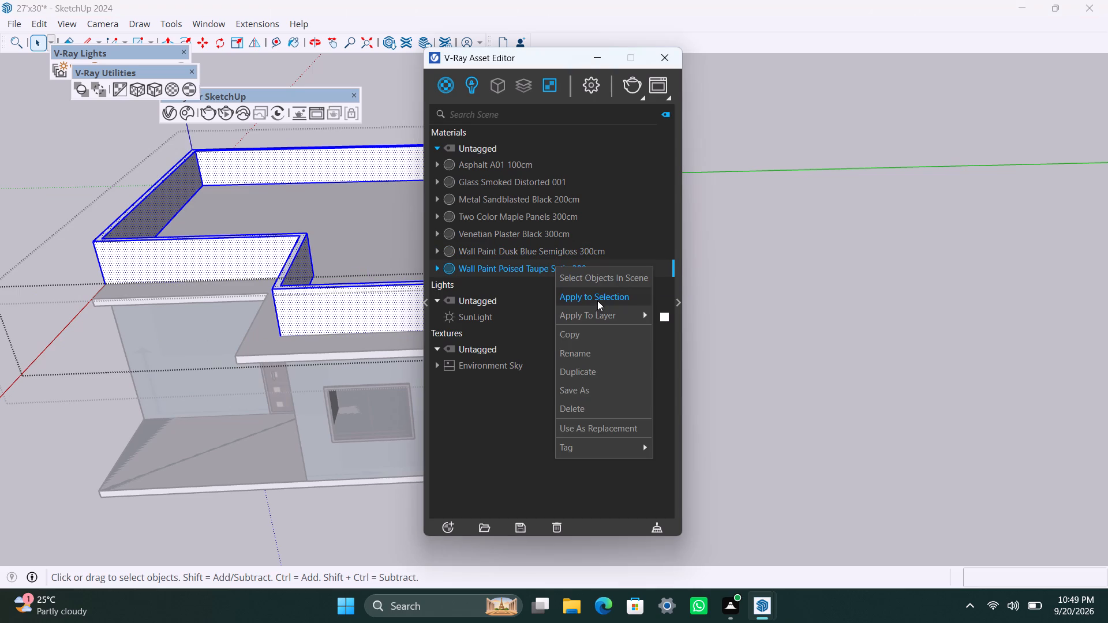
pyautogui.click(597, 301)
pyautogui.click(155, 85)
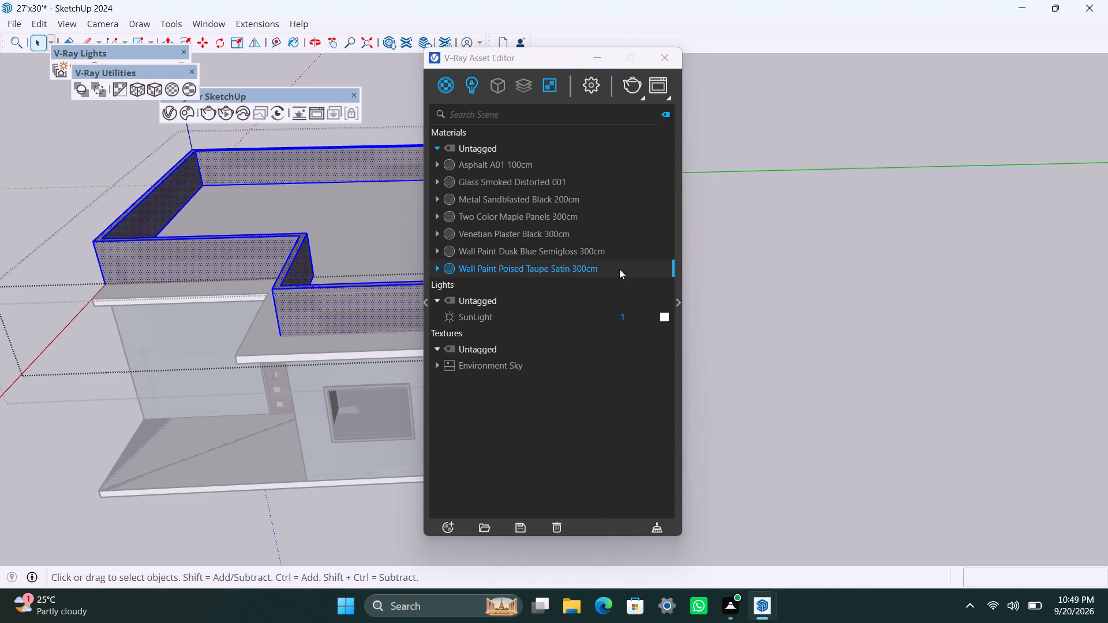
# Clear the selection and exit the parapet walls' group.
pyautogui.click(789, 235)
pyautogui.scroll(1, 333, 370)
pyautogui.doubleClick(892, 276)
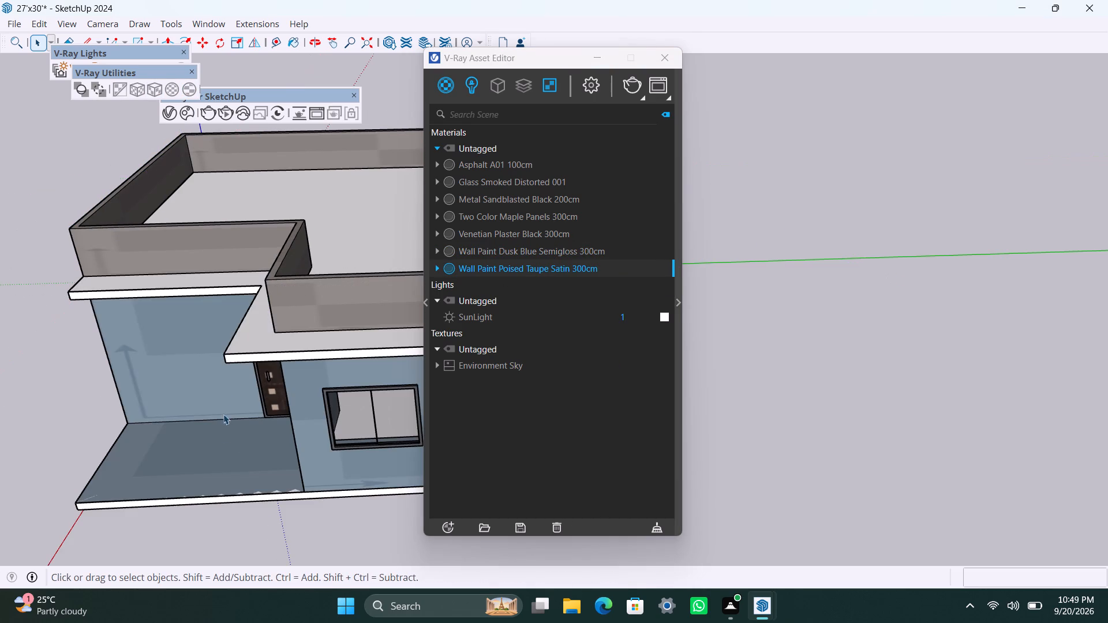
# Apply Venetian Plaster Black 300cm with fitted tri-planar projection to all faces of the roof slab and exit its group.
pyautogui.scroll(-7, 170, 415)
pyautogui.moveTo(163, 415); pyautogui.dragTo(170, 399, button='middle')
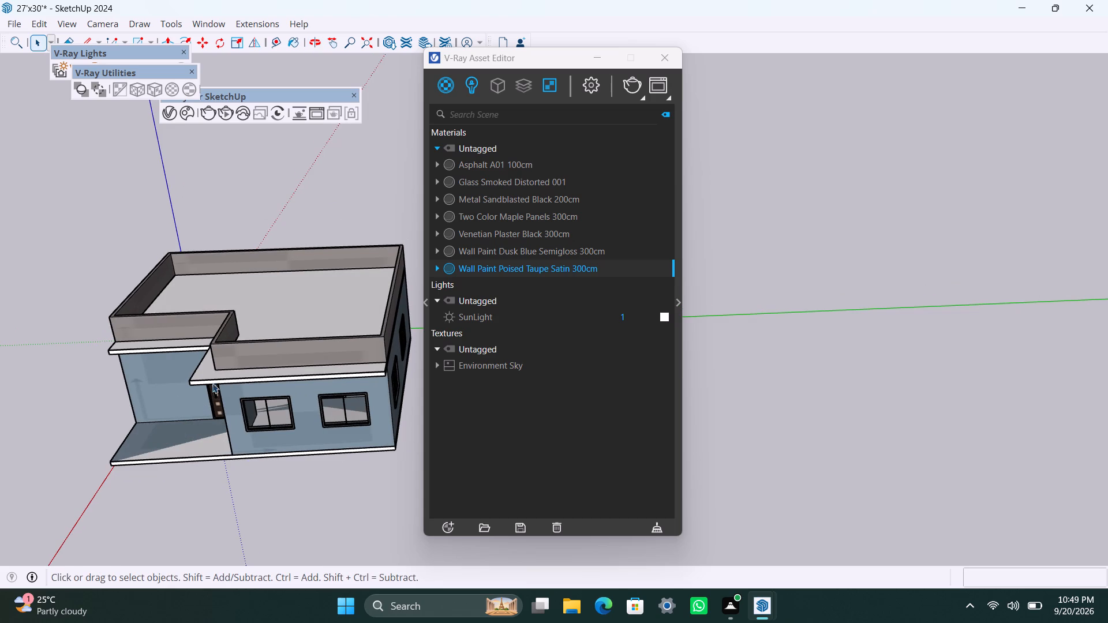
pyautogui.tripleClick(211, 376)
pyautogui.doubleClick(211, 376)
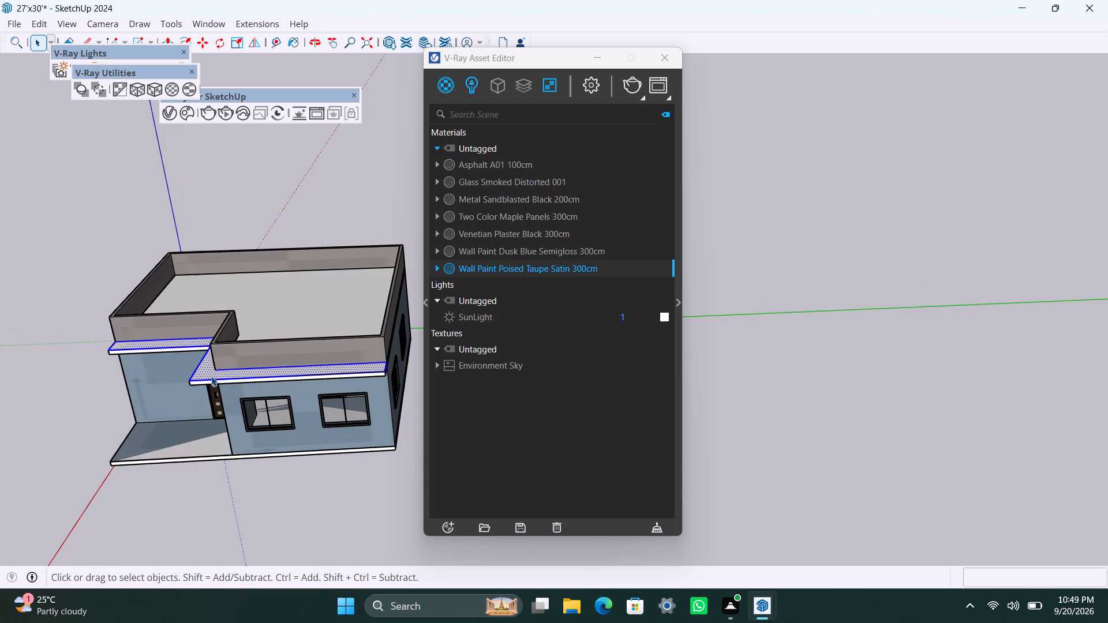
pyautogui.tripleClick(211, 376)
pyautogui.click(211, 376)
pyautogui.scroll(6, 211, 375)
pyautogui.tripleClick(211, 375)
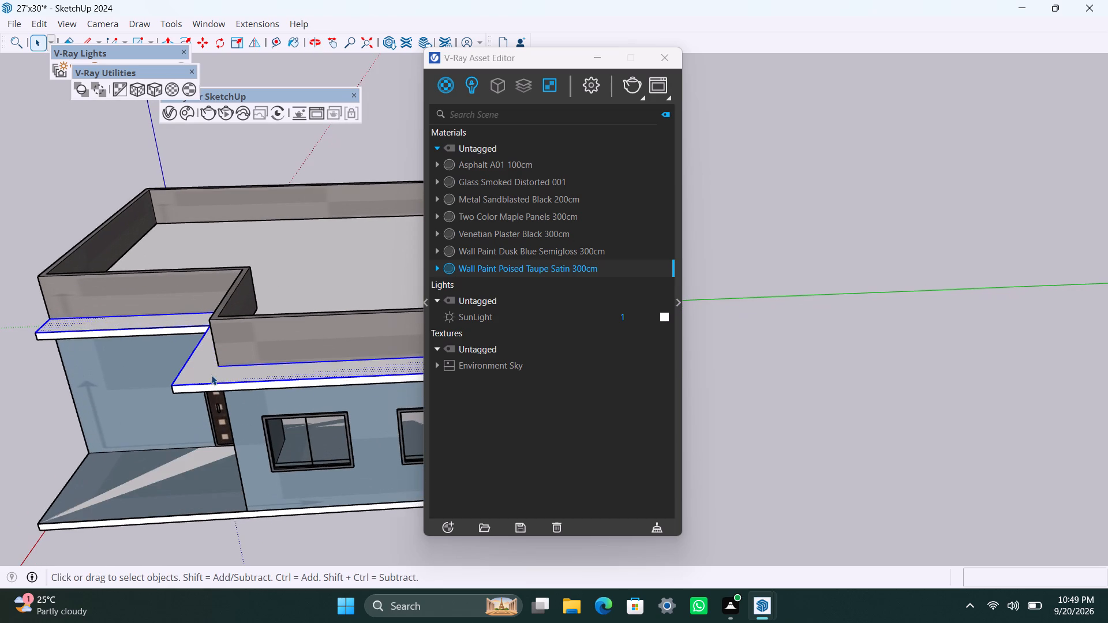
pyautogui.scroll(3, 211, 384)
pyautogui.doubleClick(211, 384)
pyautogui.tripleClick(209, 388)
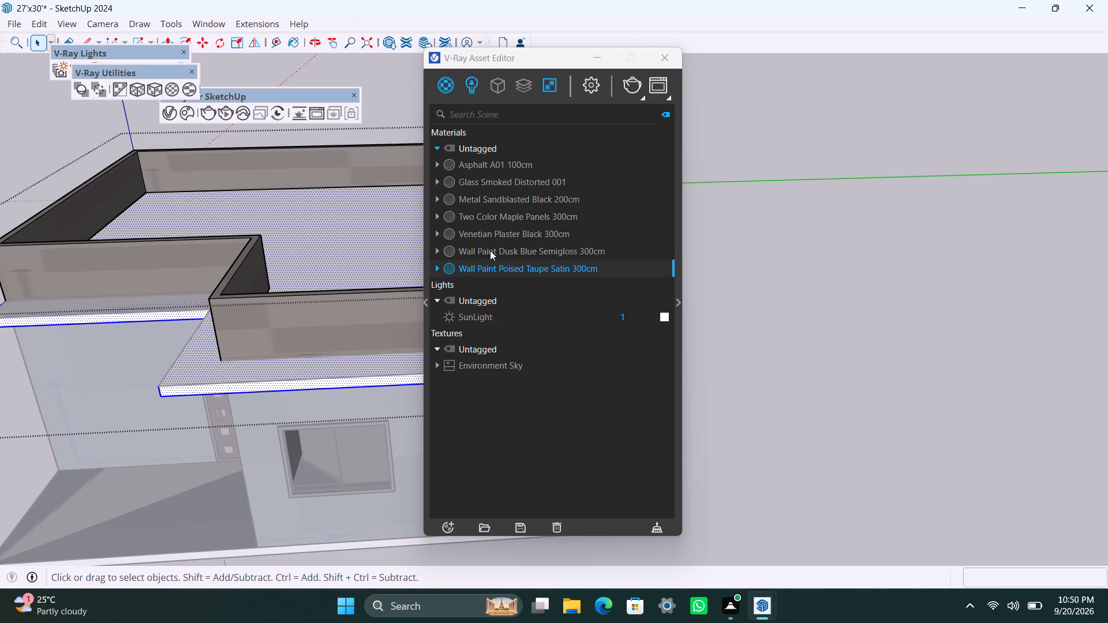
pyautogui.click(492, 230)
pyautogui.rightClick(492, 230)
pyautogui.click(535, 265)
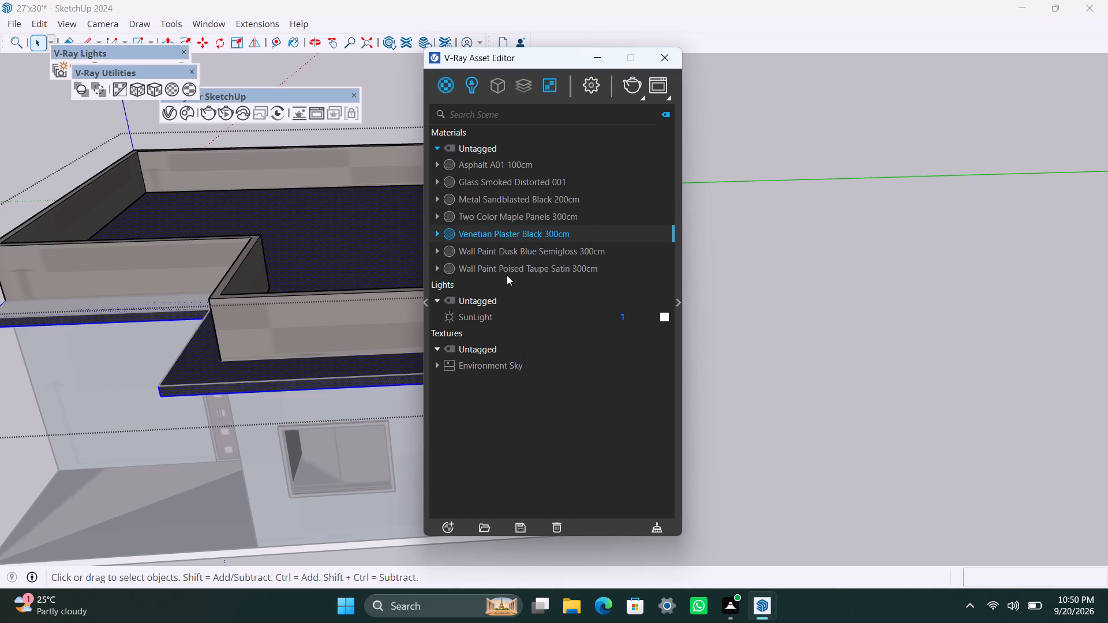
pyautogui.click(149, 91)
pyautogui.click(859, 294)
# Apply Venetian Plaster Black 300cm with fitted tri-planar projection to all faces of the house's floor slab and exit its group.
pyautogui.scroll(-5, 295, 419)
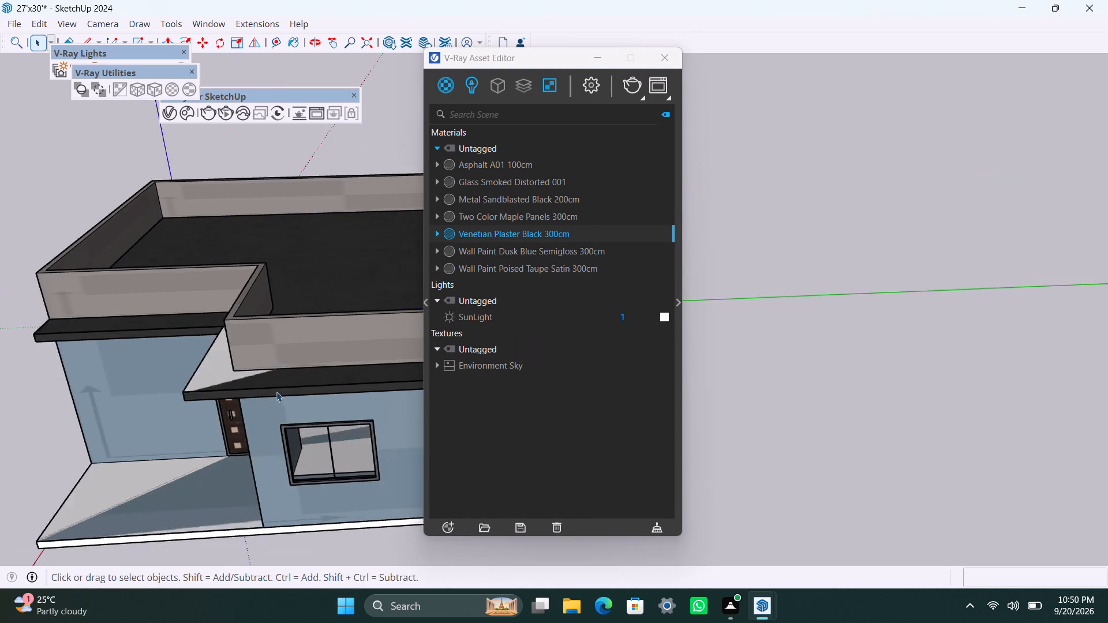
pyautogui.scroll(-3, 276, 392)
pyautogui.scroll(3, 236, 440)
pyautogui.moveTo(183, 463); pyautogui.dragTo(113, 462, button='middle')
pyautogui.scroll(5, 208, 441)
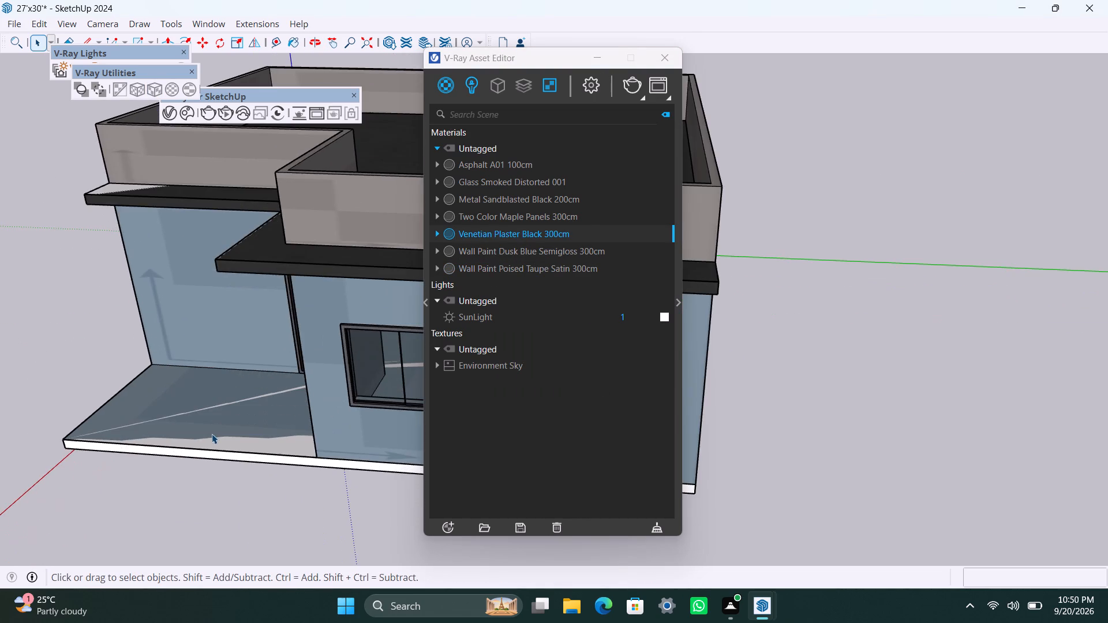
pyautogui.tripleClick(212, 434)
pyautogui.rightClick(491, 232)
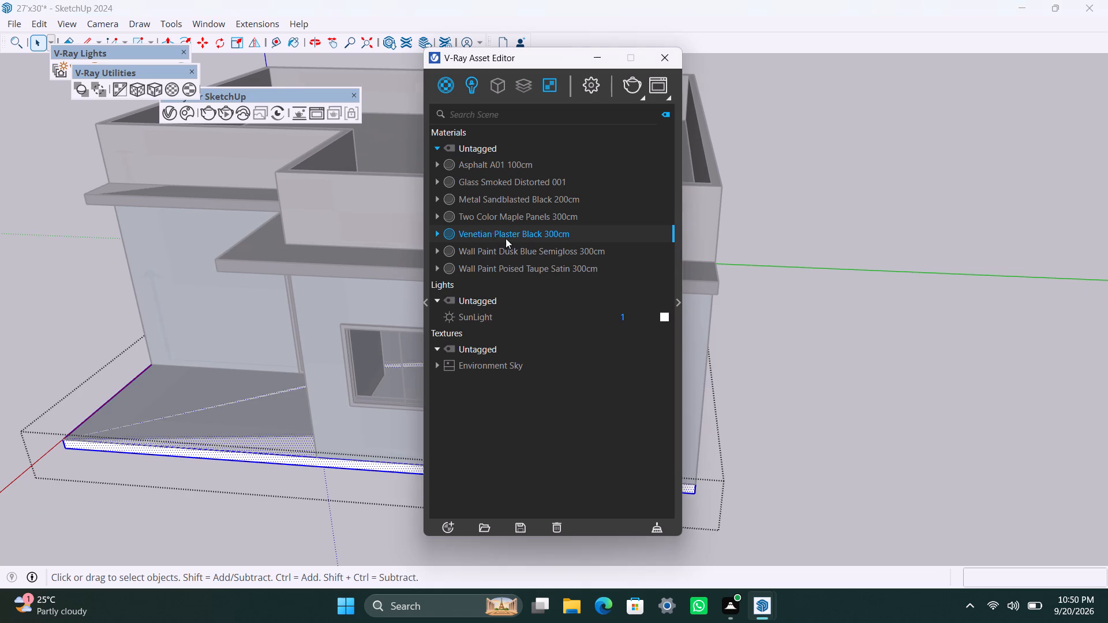
pyautogui.click(524, 253)
pyautogui.click(156, 92)
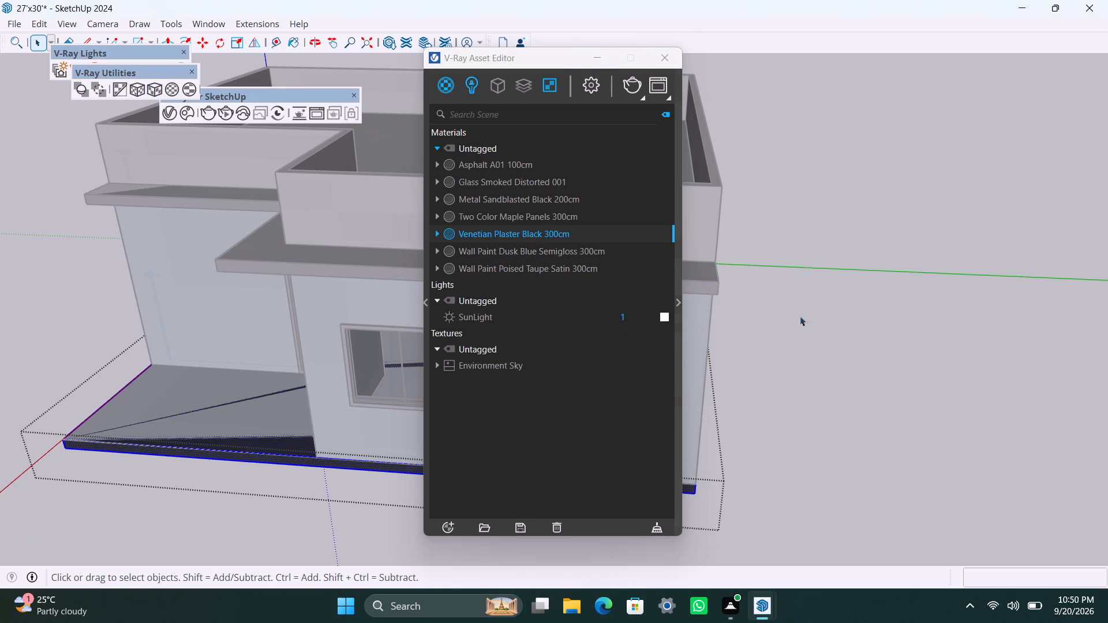
pyautogui.click(915, 285)
# Save the house model with the plastered roof and floor slabs.
pyautogui.scroll(-8, 198, 516)
pyautogui.scroll(5, 179, 496)
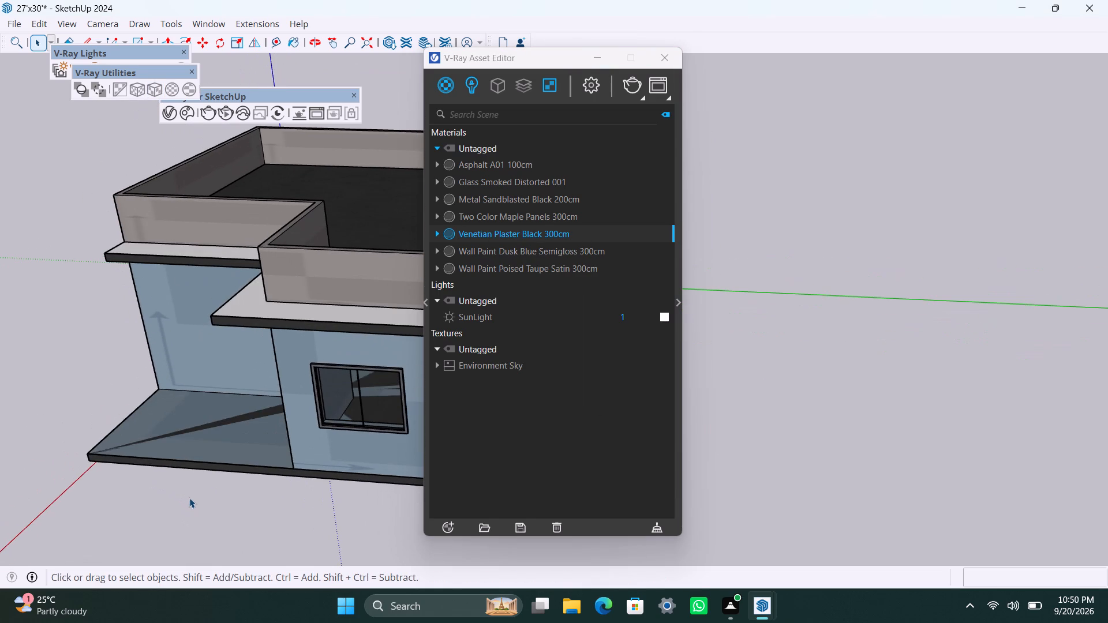
pyautogui.hotkey('ctrl', 's')
# Minimise the V-Ray Asset Editor and draw a ground rectangle about 9' by 30' along the base of the house's front.
pyautogui.scroll(-2, 125, 492)
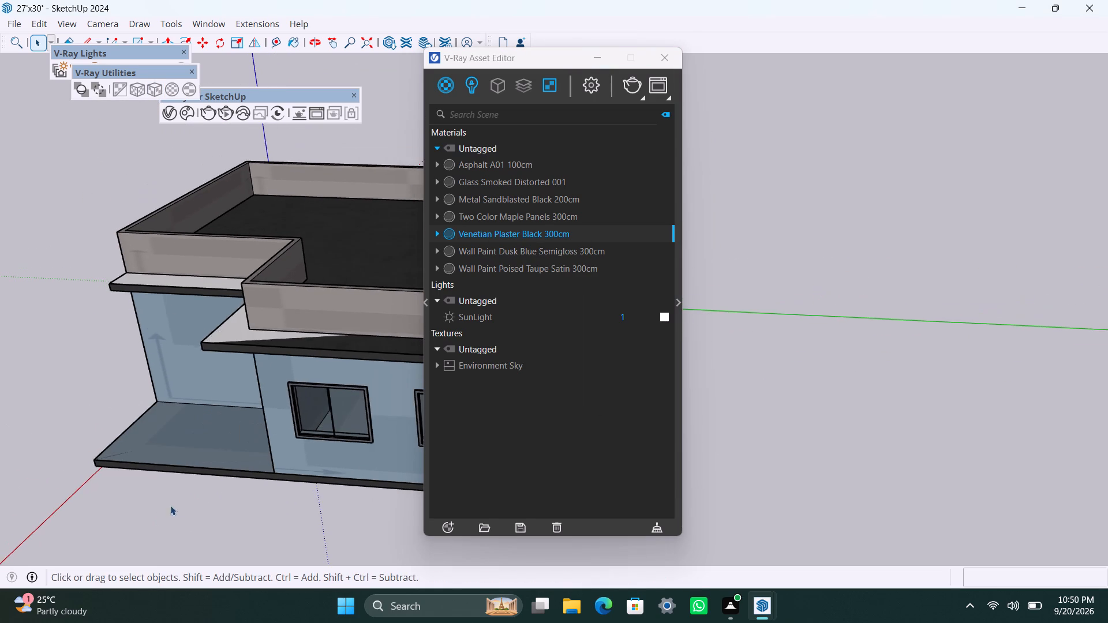
pyautogui.scroll(1, 177, 504)
pyautogui.scroll(-2, 193, 531)
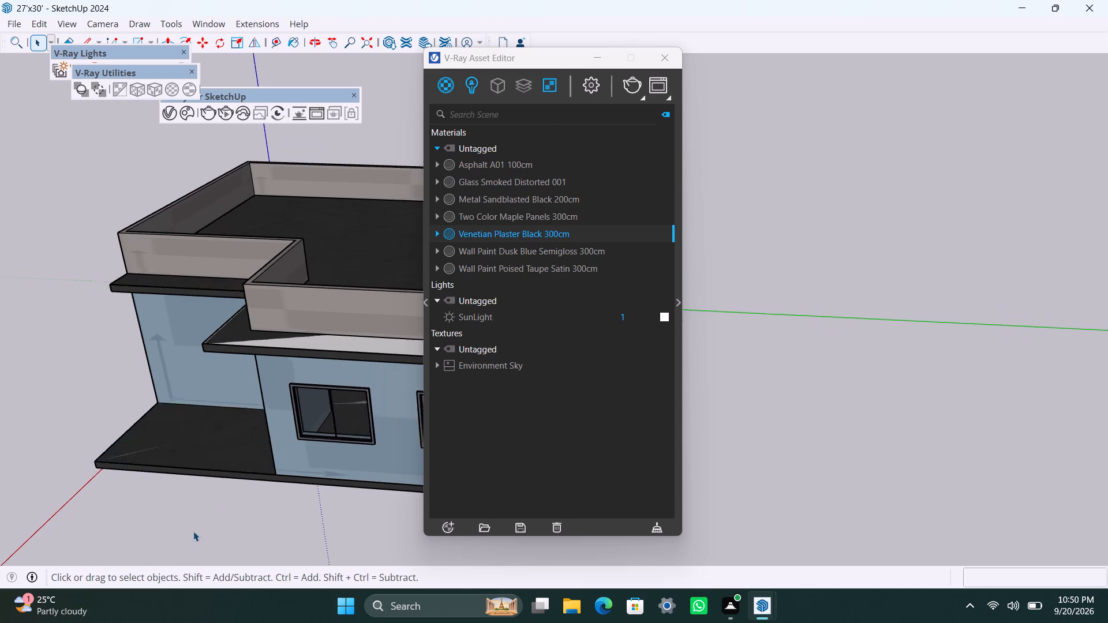
pyautogui.keyDown('shift'); pyautogui.moveTo(211, 524); pyautogui.dragTo(305, 446, button='middle'); pyautogui.keyUp('shift')
pyautogui.scroll(1, 276, 461)
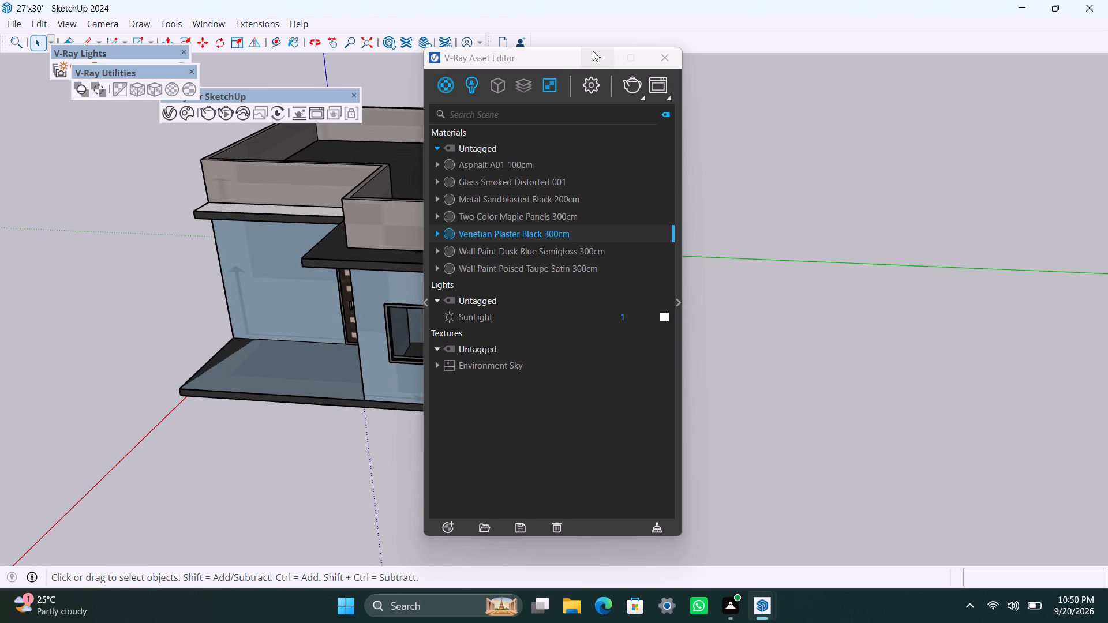
pyautogui.moveTo(594, 51); pyautogui.dragTo(596, 59)
pyautogui.scroll(3, 427, 371)
pyautogui.moveTo(411, 442); pyautogui.dragTo(572, 404, button='middle')
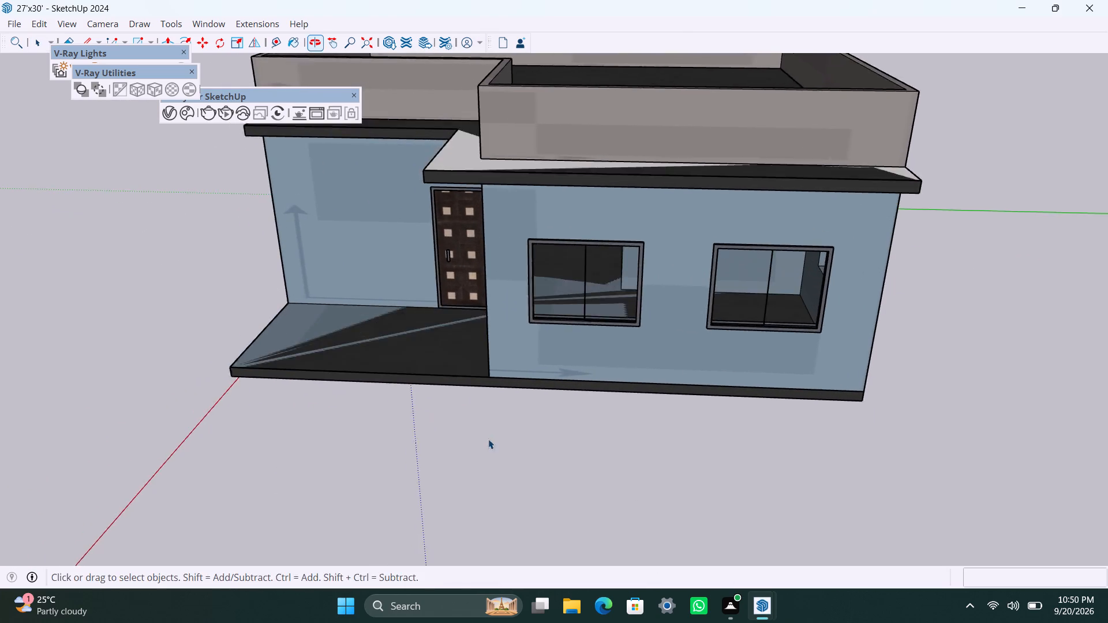
pyautogui.scroll(2, 488, 439)
pyautogui.moveTo(462, 509); pyautogui.dragTo(490, 504, button='middle')
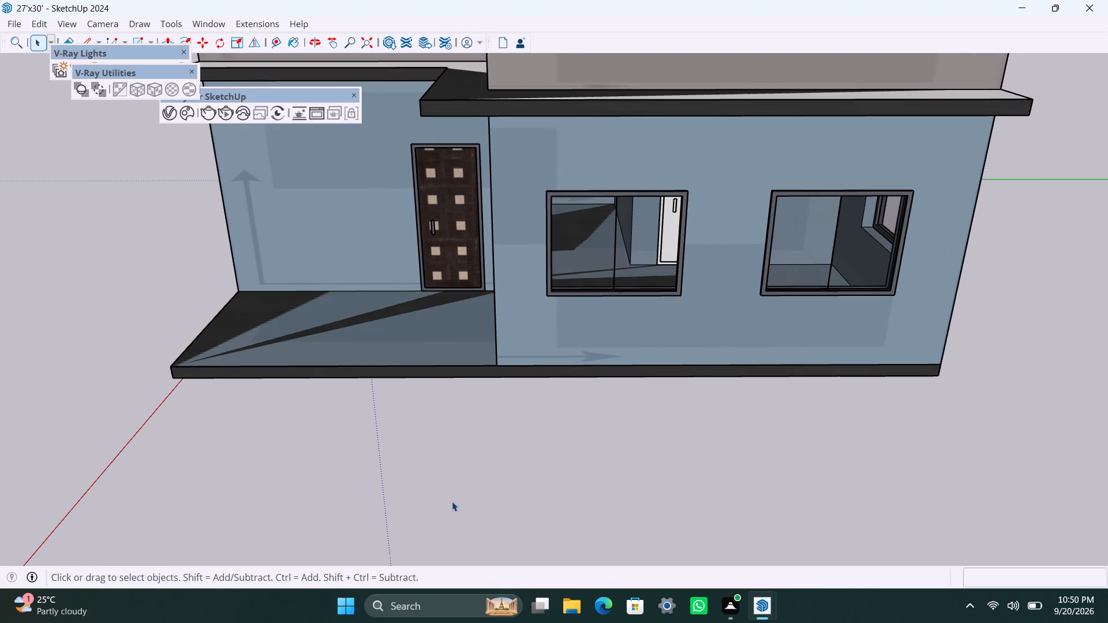
pyautogui.press('r')
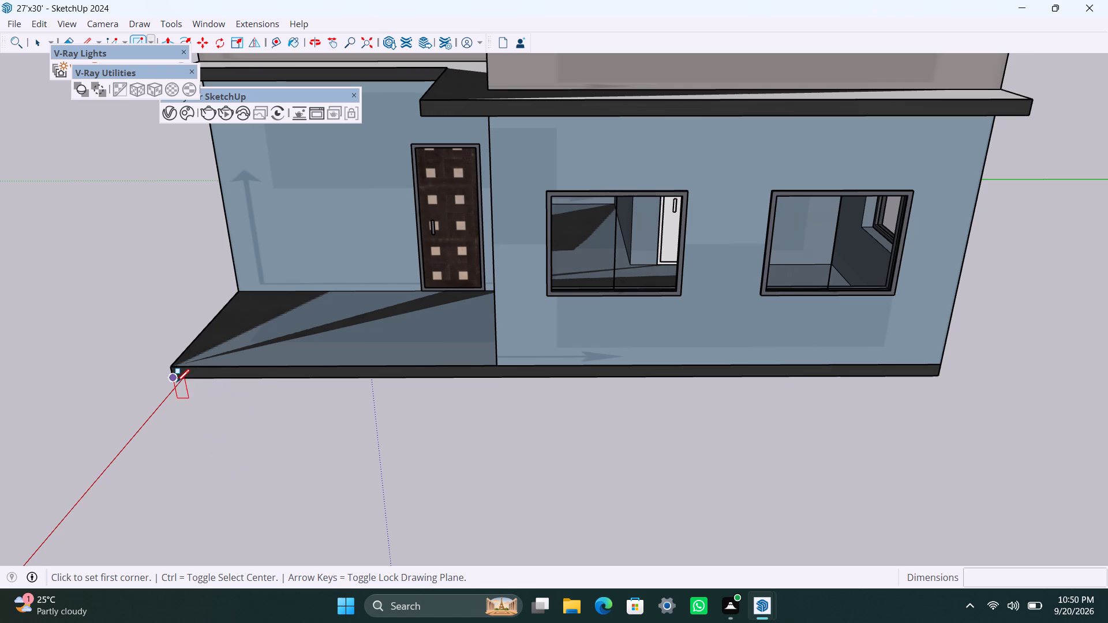
pyautogui.click(175, 380)
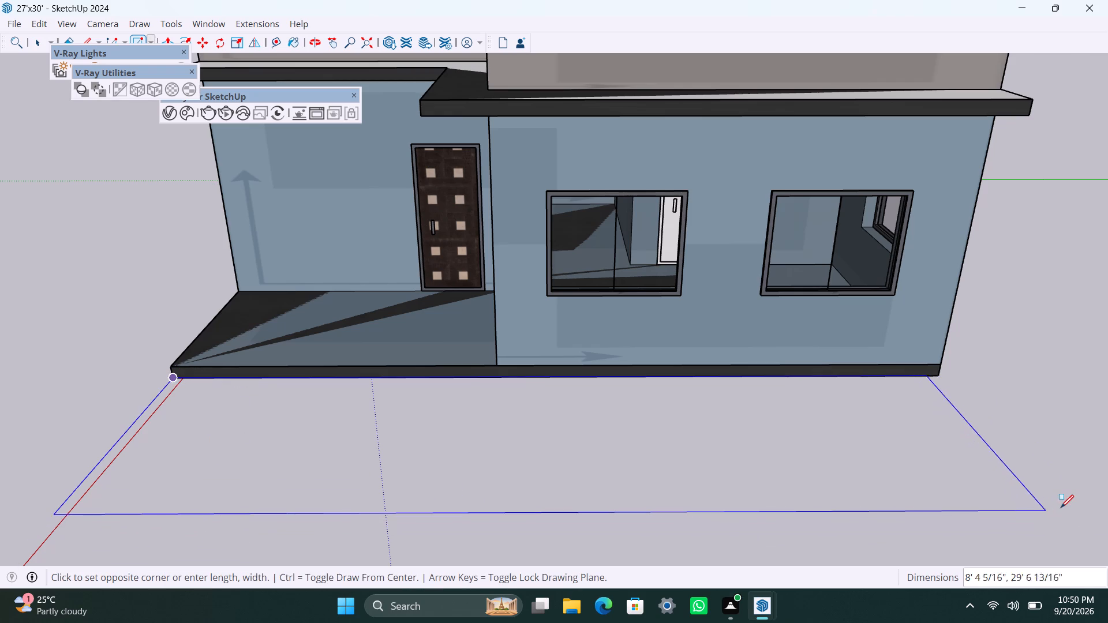
pyautogui.click(1077, 525)
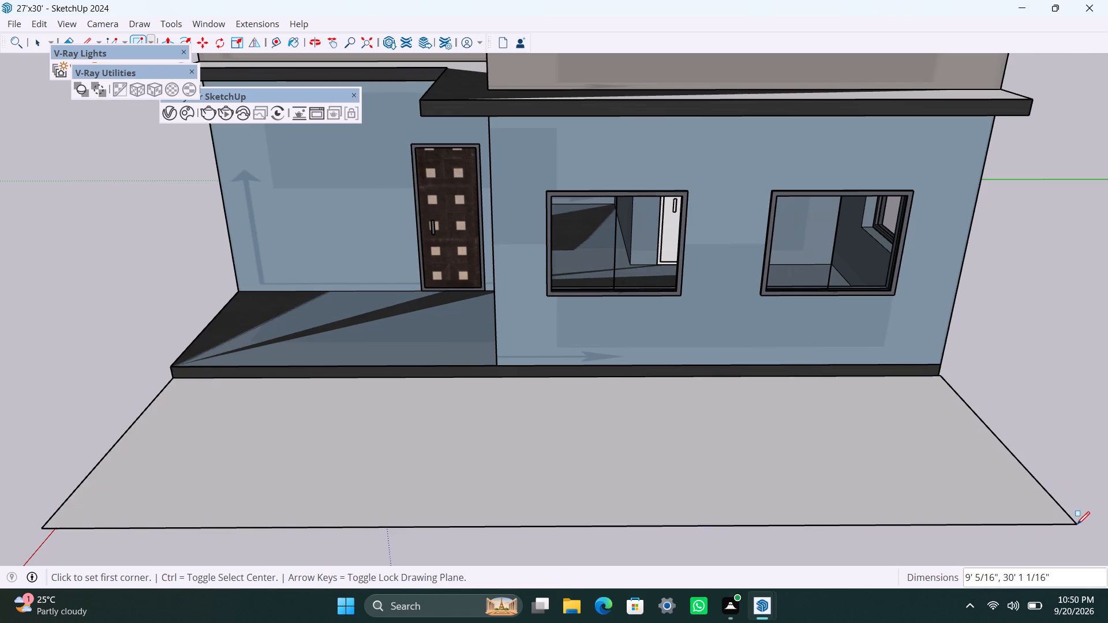
# Make the front ground rectangle and its edges a group.
pyautogui.press('space')
pyautogui.doubleClick(799, 493)
pyautogui.rightClick(799, 491)
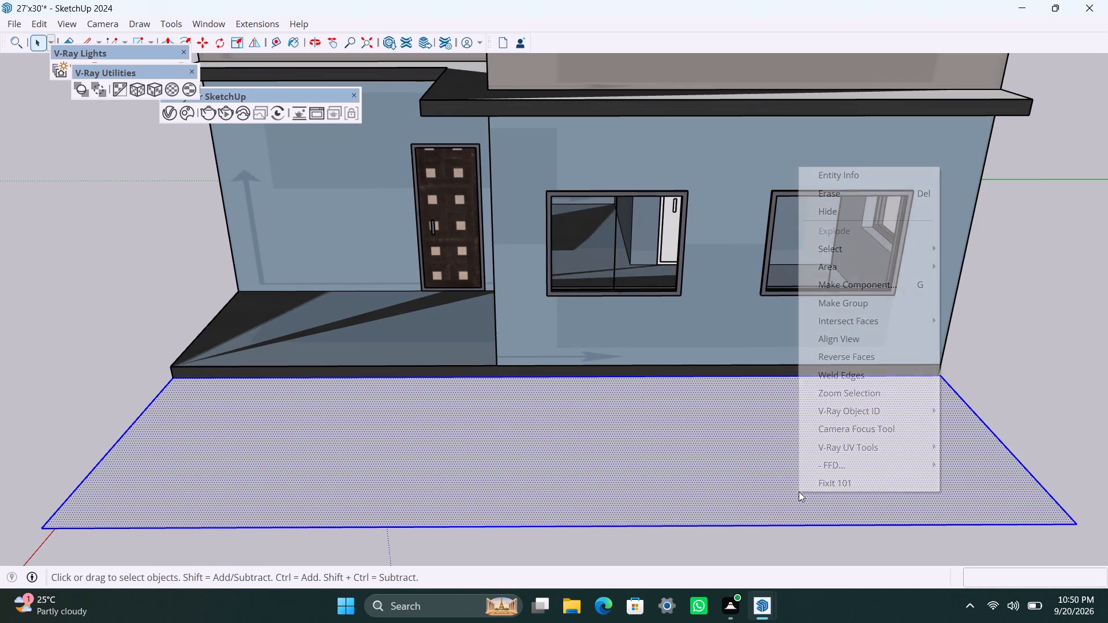
pyautogui.click(855, 305)
# Open the ground rectangle's group and push/pull its underside 2" downward to form a slab.
pyautogui.doubleClick(785, 413)
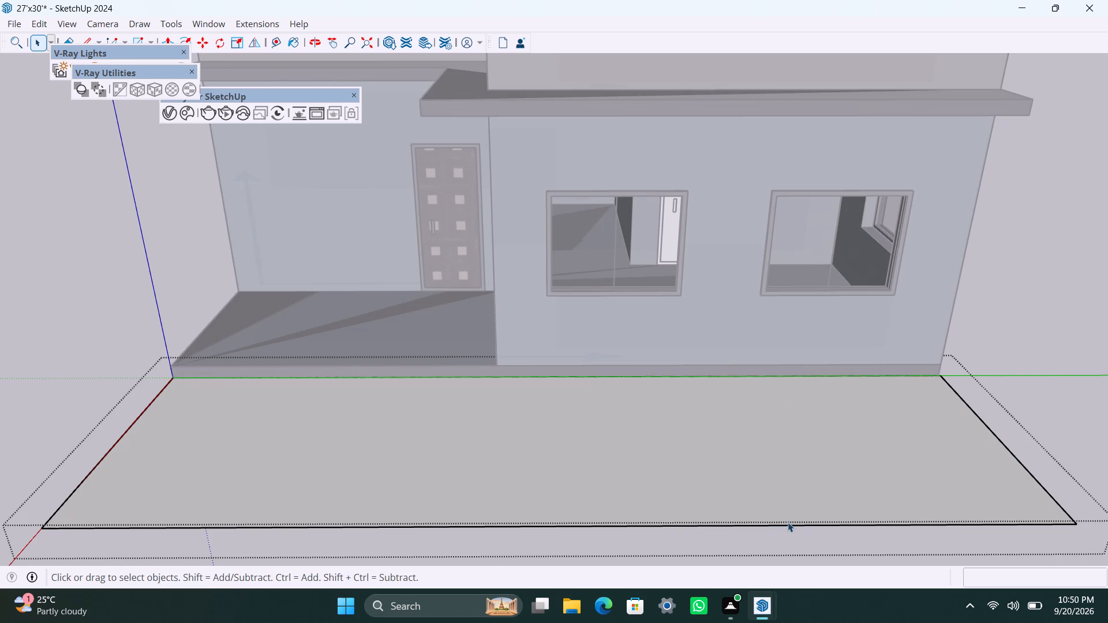
pyautogui.scroll(-2, 790, 521)
pyautogui.moveTo(779, 506); pyautogui.dragTo(683, 219, button='middle')
pyautogui.scroll(1, 671, 344)
pyautogui.click(645, 312)
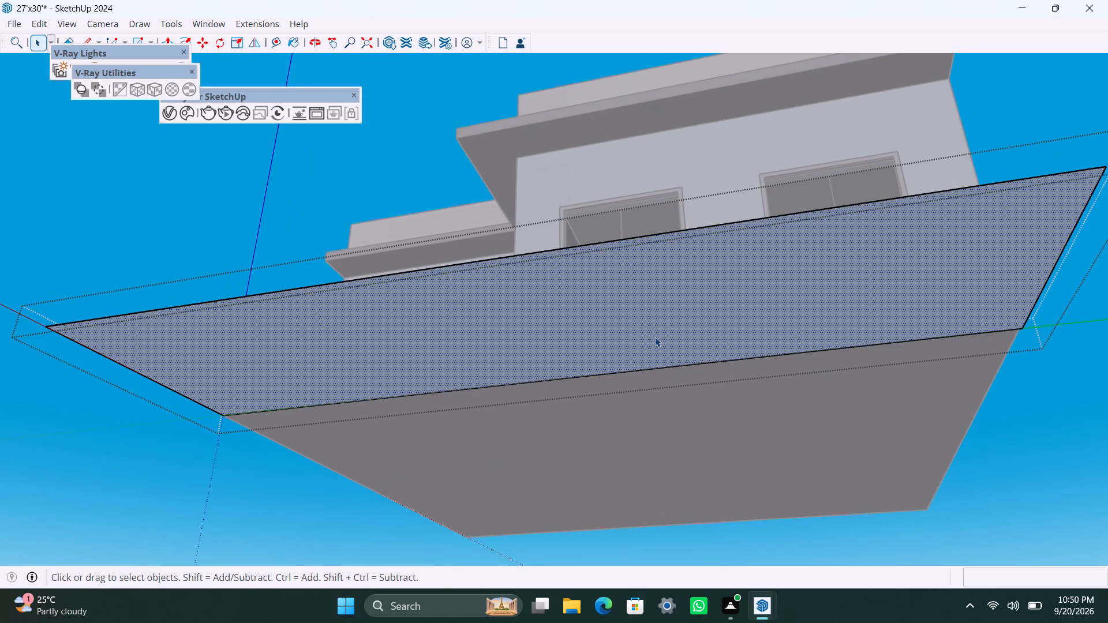
pyautogui.press('p')
pyautogui.click(655, 337)
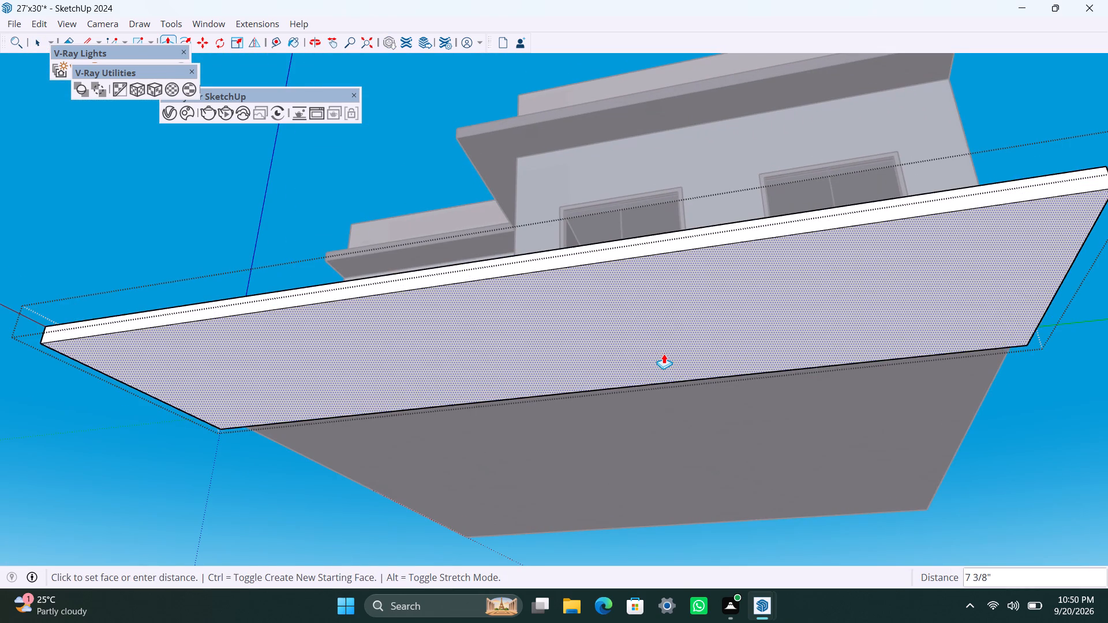
pyautogui.write('2"')
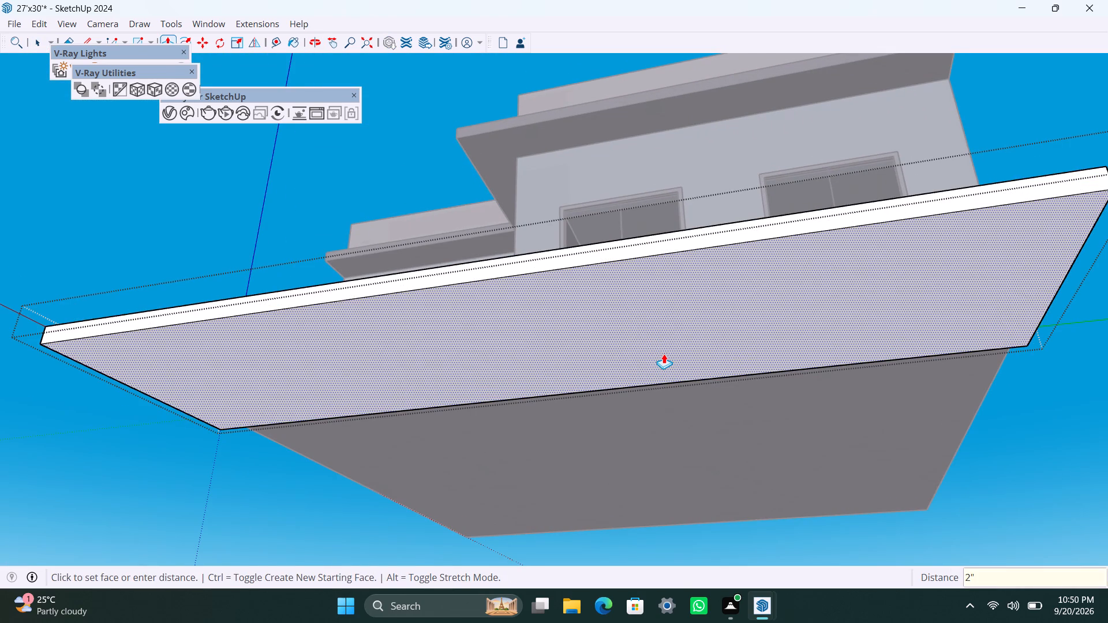
pyautogui.press('Return')
pyautogui.press('space')
# Push/Pull the front slab's end face outward, extending it beyond the house's side corner away from the porch.
pyautogui.scroll(-4, 665, 348)
pyautogui.moveTo(750, 277); pyautogui.dragTo(308, 397, button='middle')
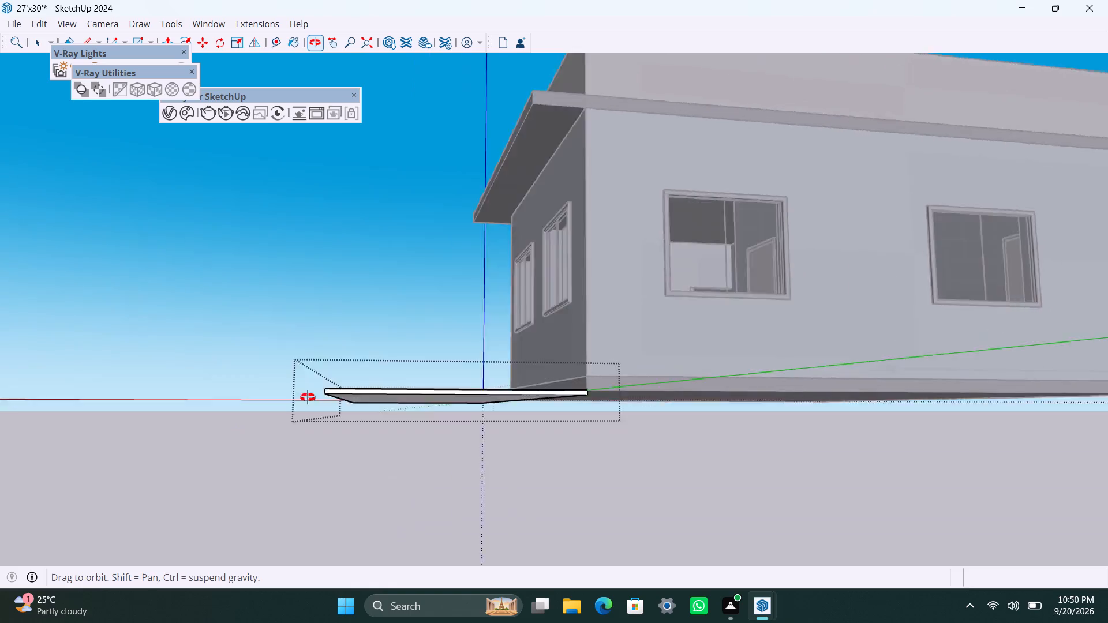
pyautogui.moveTo(308, 397); pyautogui.dragTo(295, 411, button='middle')
pyautogui.scroll(9, 312, 441)
pyautogui.moveTo(425, 445); pyautogui.dragTo(500, 453, button='middle')
pyautogui.scroll(2, 493, 449)
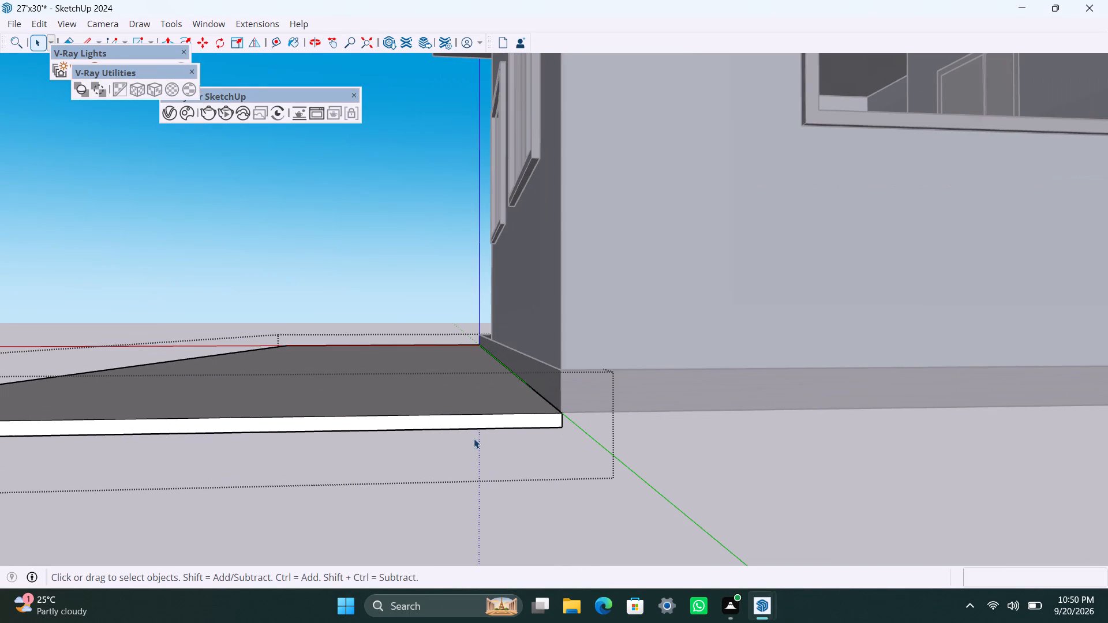
pyautogui.click(473, 422)
pyautogui.press('p')
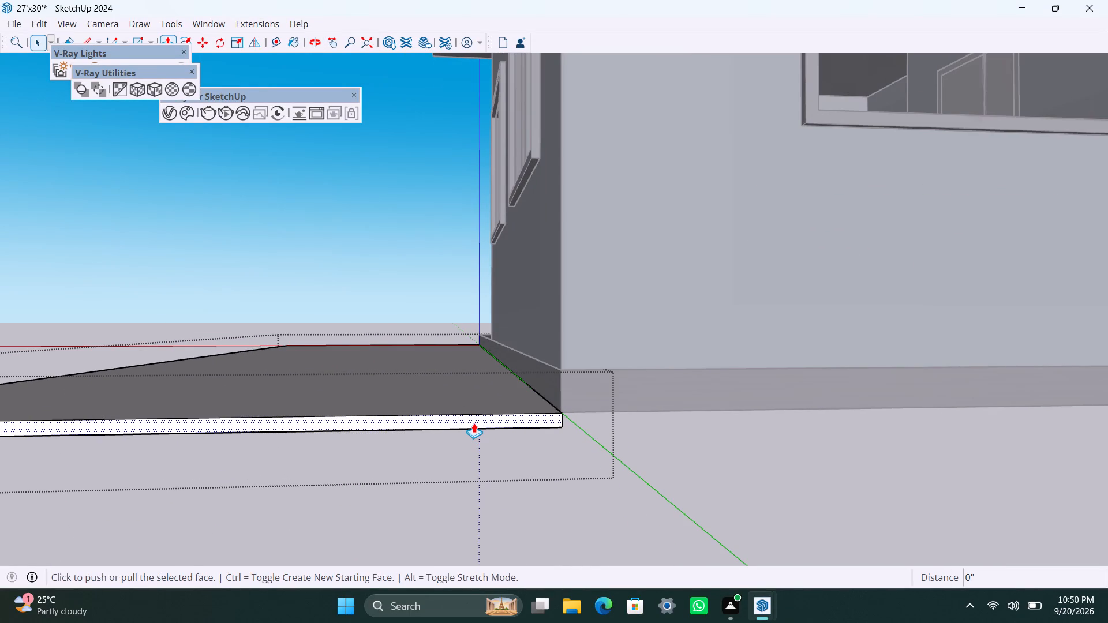
pyautogui.moveTo(475, 423); pyautogui.dragTo(534, 622)
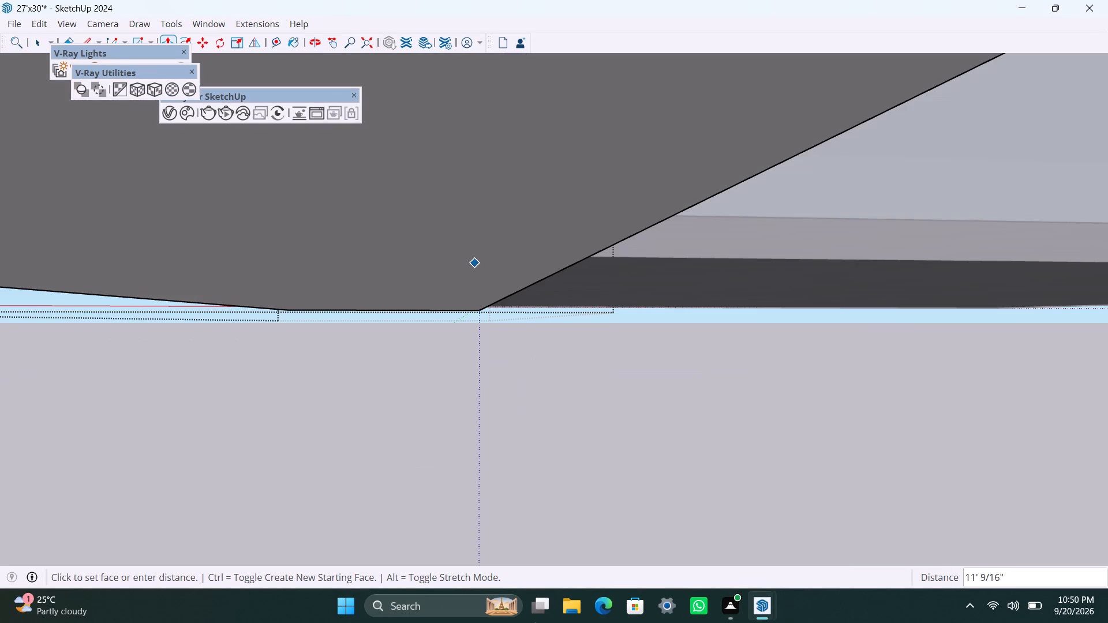
pyautogui.moveTo(534, 622); pyautogui.dragTo(566, 611)
pyautogui.scroll(-15, 547, 482)
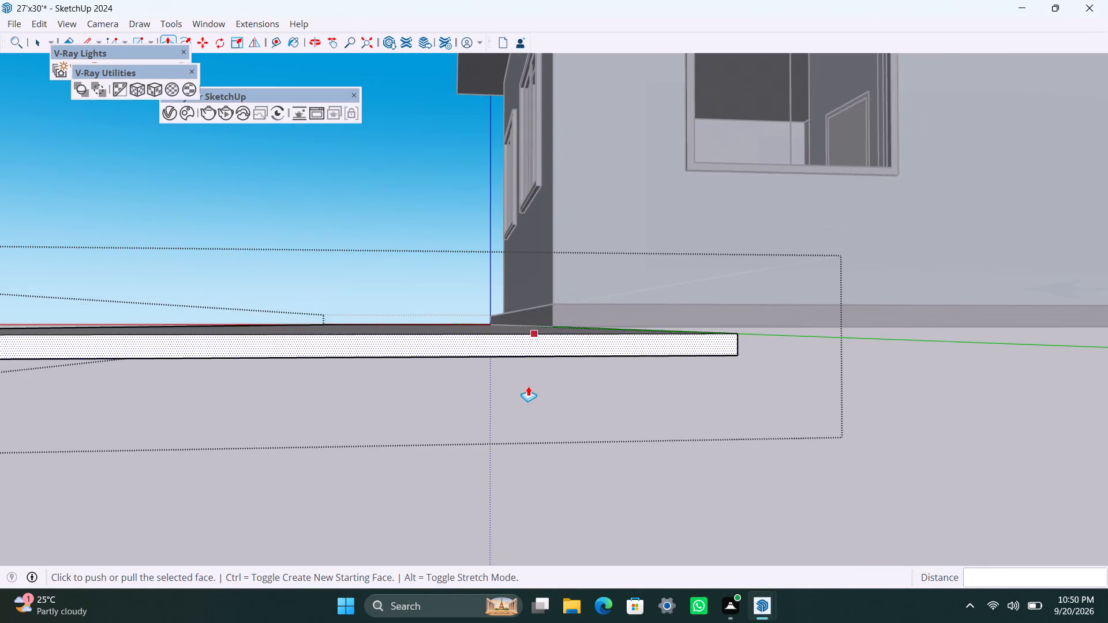
pyautogui.scroll(-10, 501, 391)
pyautogui.scroll(-5, 446, 377)
pyautogui.moveTo(450, 377); pyautogui.dragTo(527, 373, button='middle')
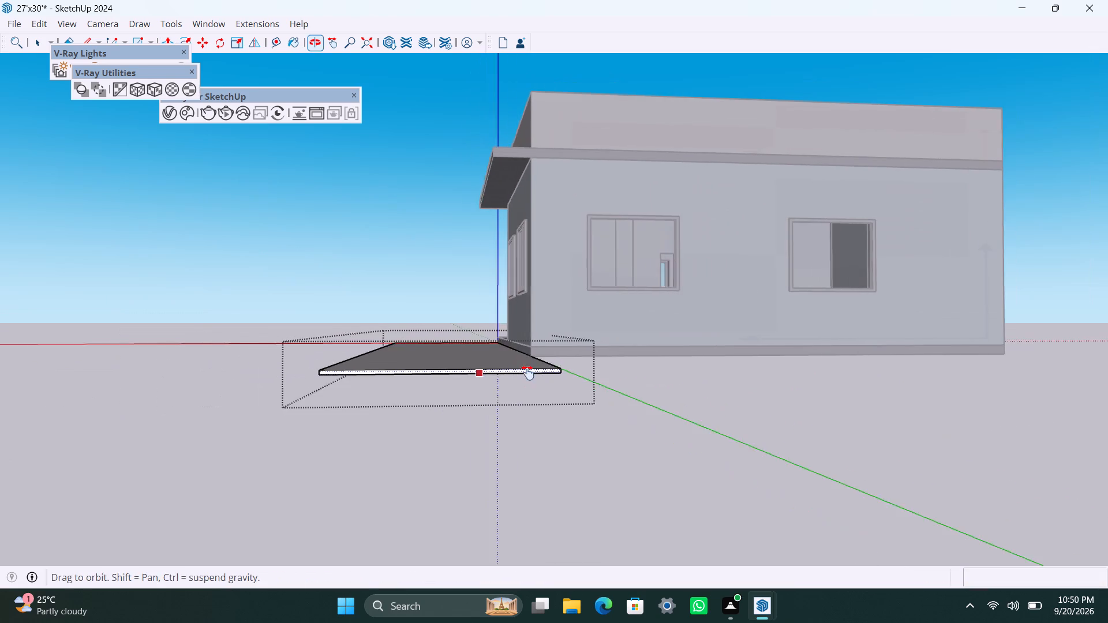
pyautogui.moveTo(527, 373); pyautogui.dragTo(531, 373, button='middle')
pyautogui.scroll(3, 531, 373)
pyautogui.moveTo(495, 362); pyautogui.dragTo(521, 429)
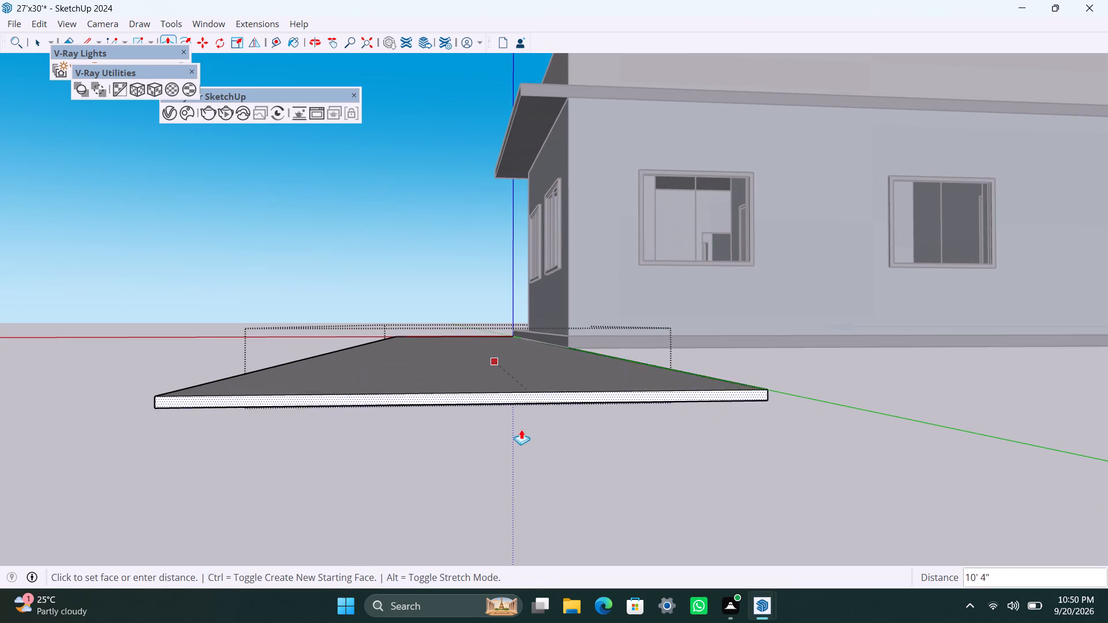
pyautogui.moveTo(521, 429); pyautogui.dragTo(533, 504)
pyautogui.press('space')
# Push/Pull the slab's porch-side end face outward about 48' 8" past the house corner and leave the group.
pyautogui.scroll(-9, 289, 356)
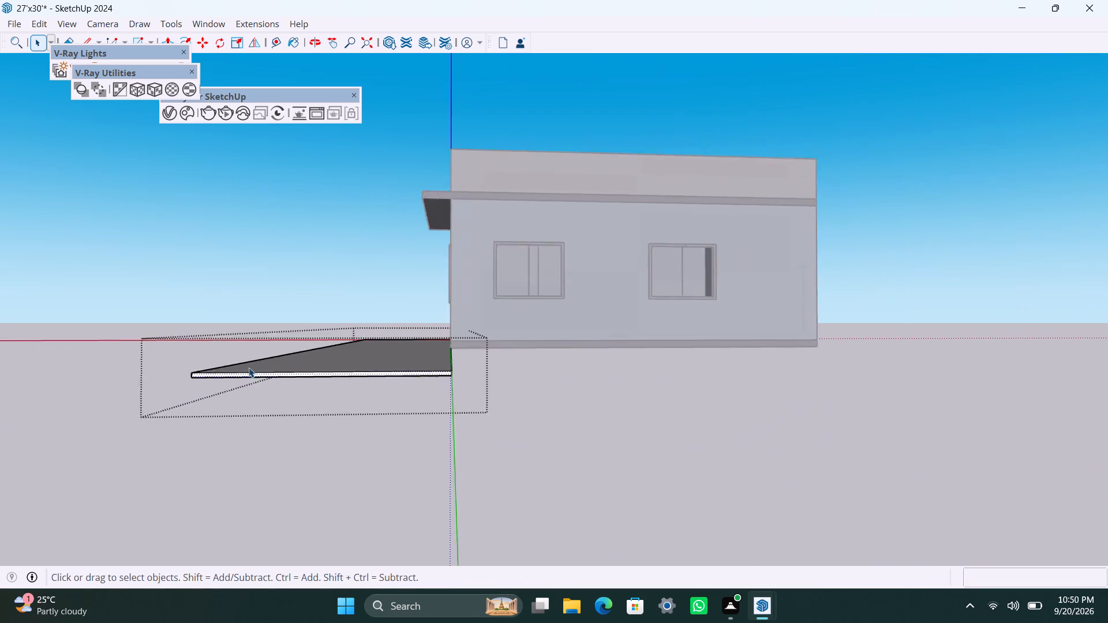
pyautogui.moveTo(235, 372); pyautogui.dragTo(986, 526, button='middle')
pyautogui.scroll(4, 643, 506)
pyautogui.moveTo(586, 502); pyautogui.dragTo(761, 446, button='middle')
pyautogui.scroll(2, 691, 407)
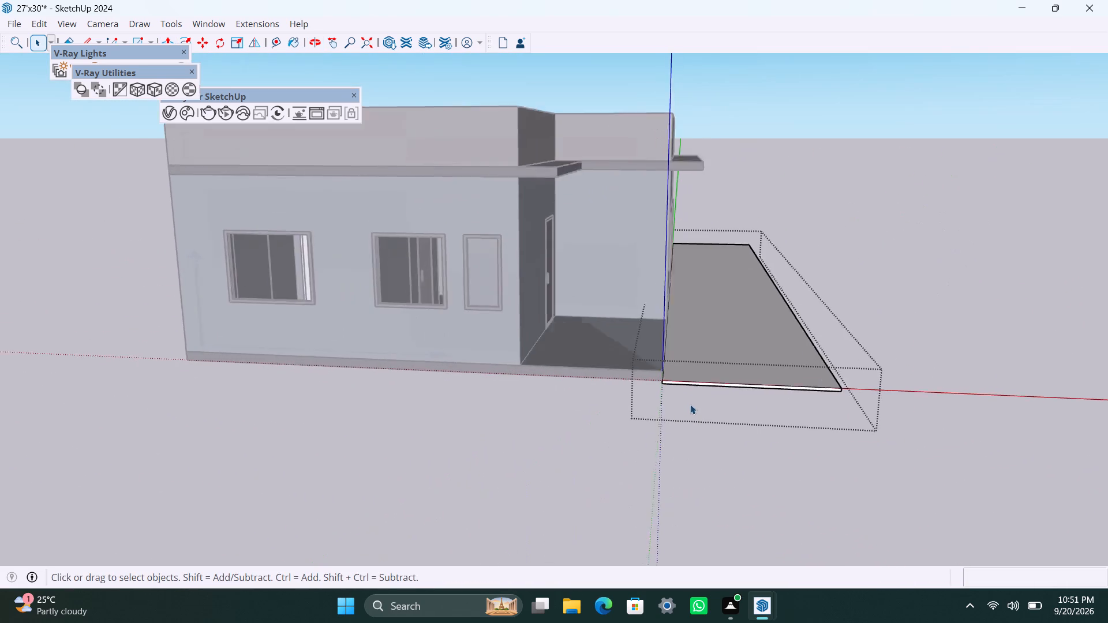
pyautogui.scroll(6, 690, 404)
pyautogui.moveTo(687, 393); pyautogui.dragTo(677, 356, button='middle')
pyautogui.scroll(9, 690, 339)
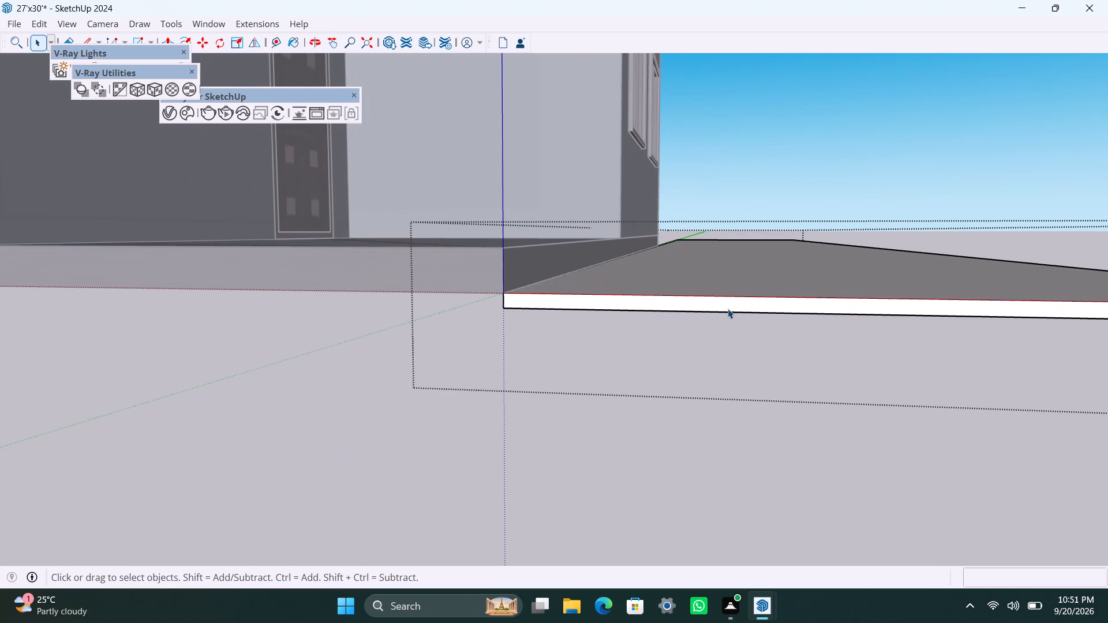
pyautogui.click(728, 309)
pyautogui.press('p')
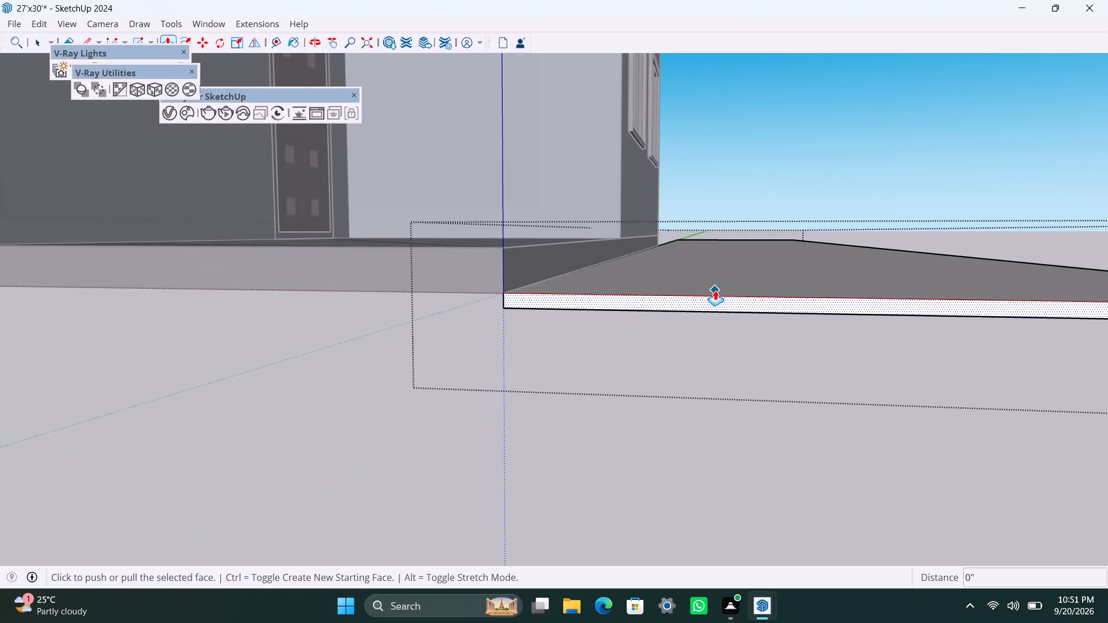
pyautogui.scroll(-20, 720, 311)
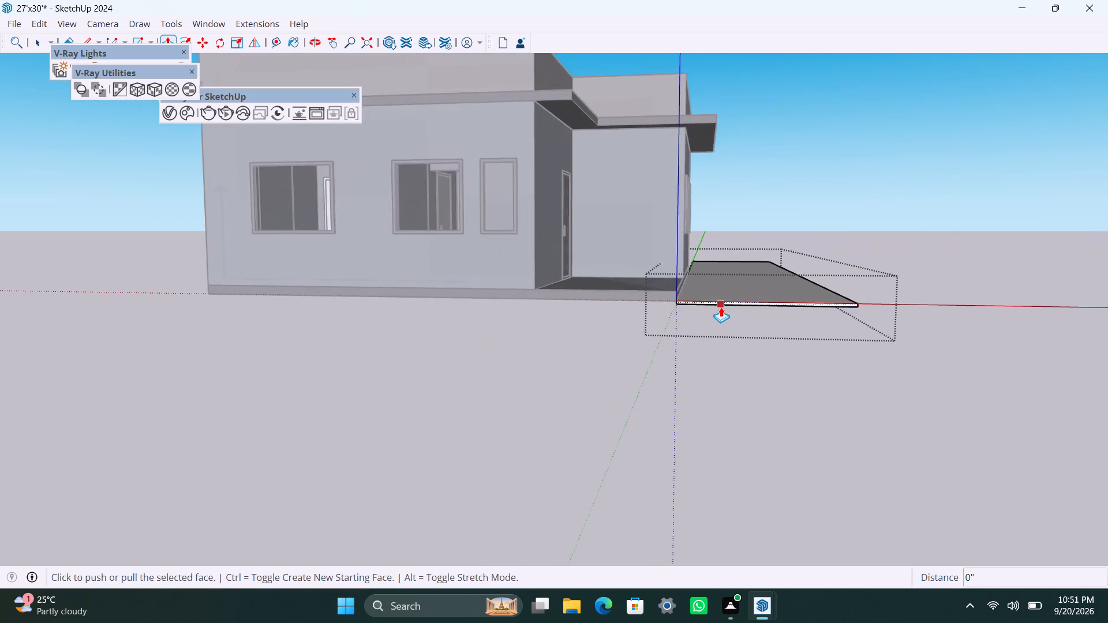
pyautogui.scroll(-5, 721, 307)
pyautogui.moveTo(728, 305); pyautogui.dragTo(716, 485)
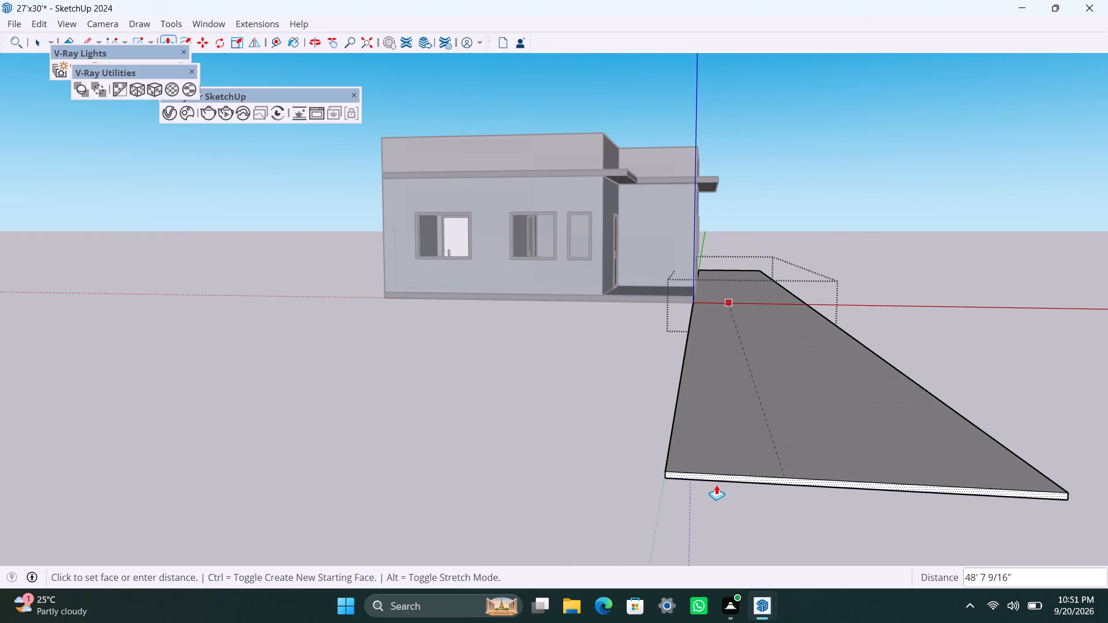
pyautogui.moveTo(716, 485); pyautogui.dragTo(716, 485)
pyautogui.press('space')
pyautogui.scroll(-5, 871, 325)
pyautogui.moveTo(911, 305); pyautogui.dragTo(548, 350, button='middle')
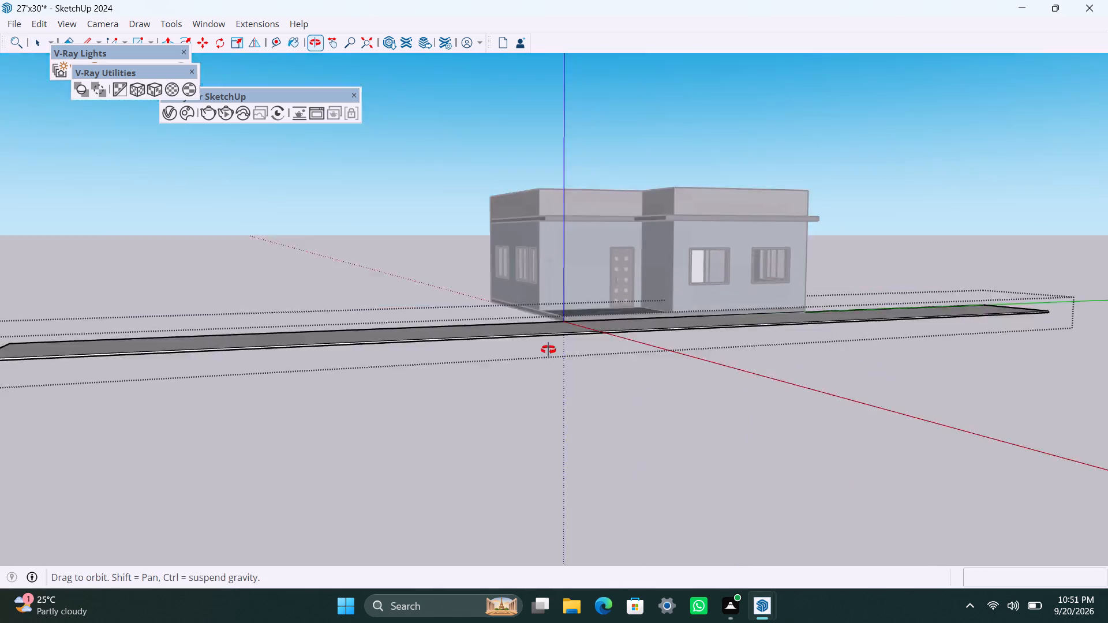
pyautogui.moveTo(548, 350); pyautogui.dragTo(542, 362, button='middle')
pyautogui.click(514, 463)
# Apply the Asphalt A01 100cm material to the front slab with V-Ray tri-planar projection and close the Asset Editor.
pyautogui.scroll(-4, 365, 406)
pyautogui.moveTo(480, 444); pyautogui.dragTo(448, 446, button='middle')
pyautogui.scroll(2, 493, 415)
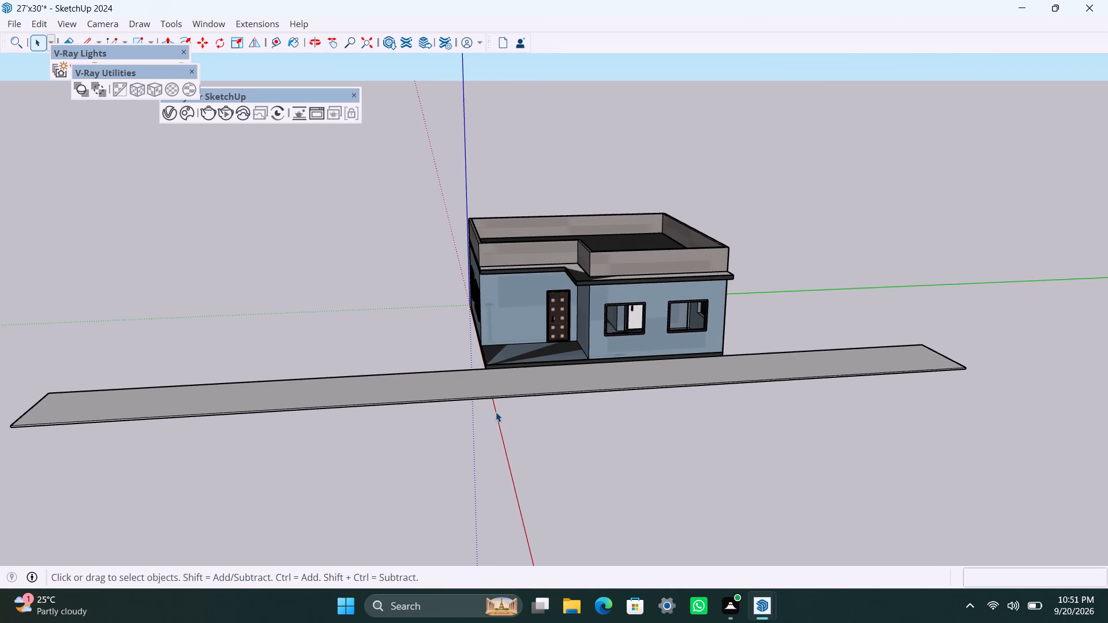
pyautogui.click(289, 396)
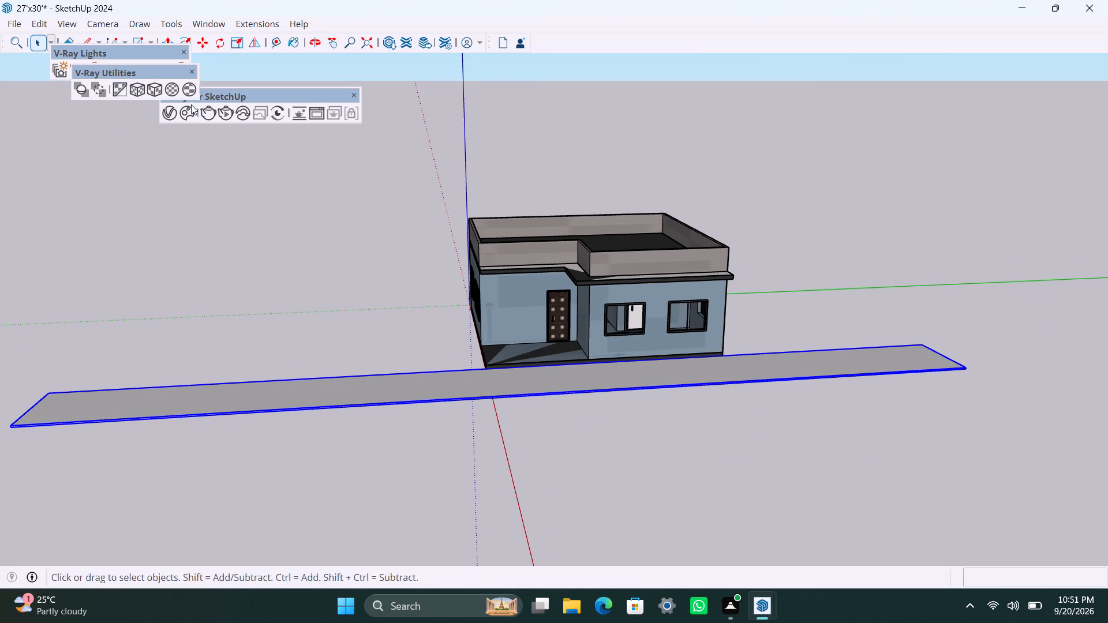
pyautogui.click(169, 109)
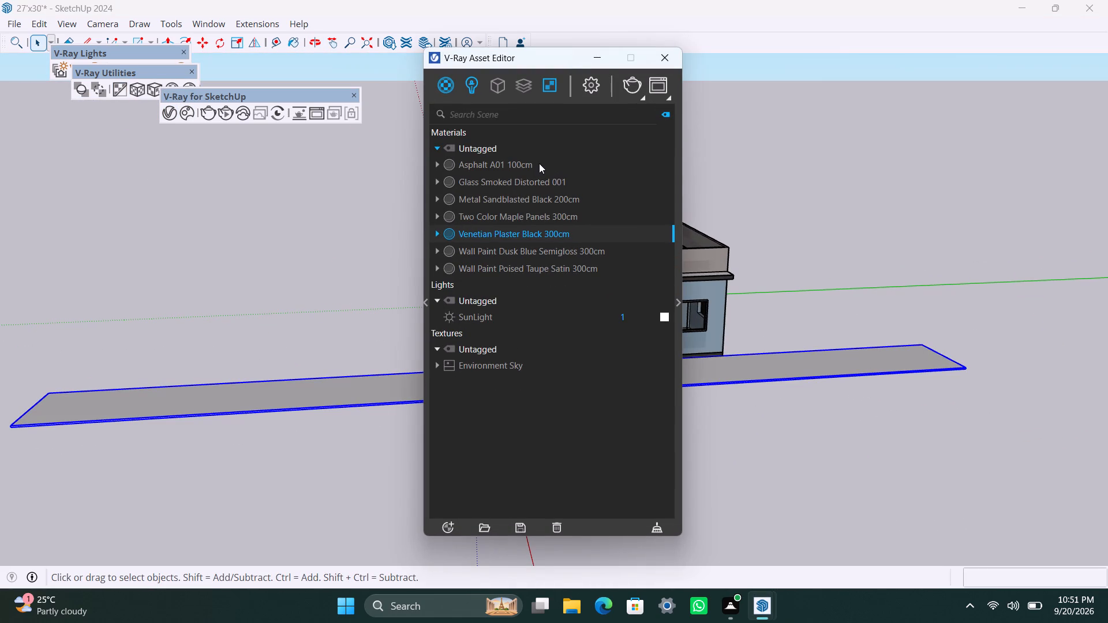
pyautogui.click(539, 163)
pyautogui.rightClick(536, 163)
pyautogui.click(567, 183)
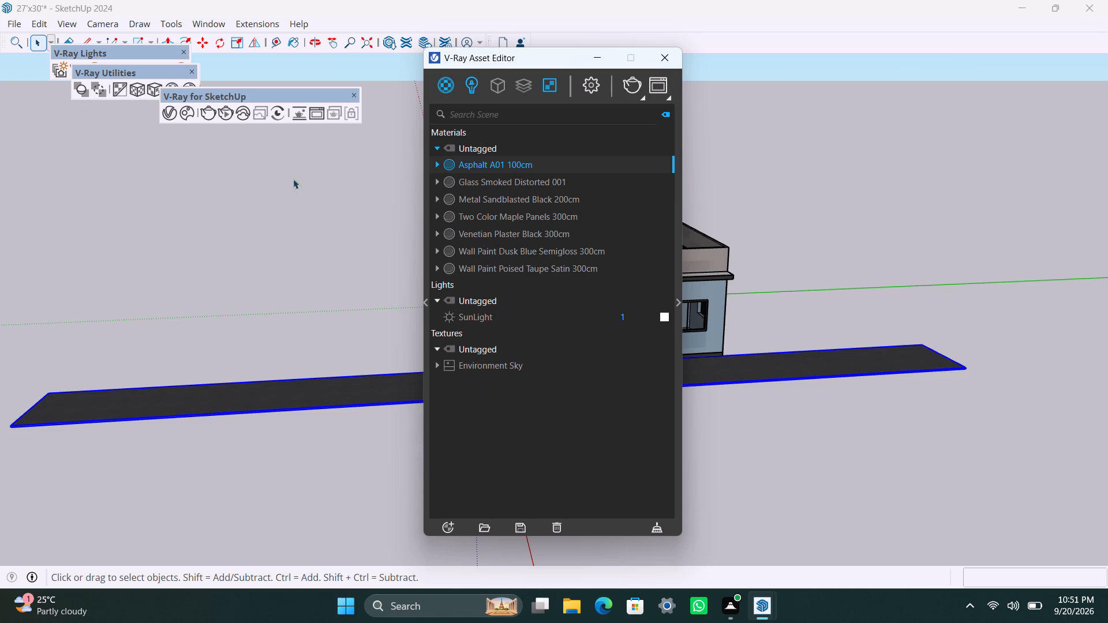
pyautogui.click(154, 89)
pyautogui.click(297, 362)
pyautogui.press('space')
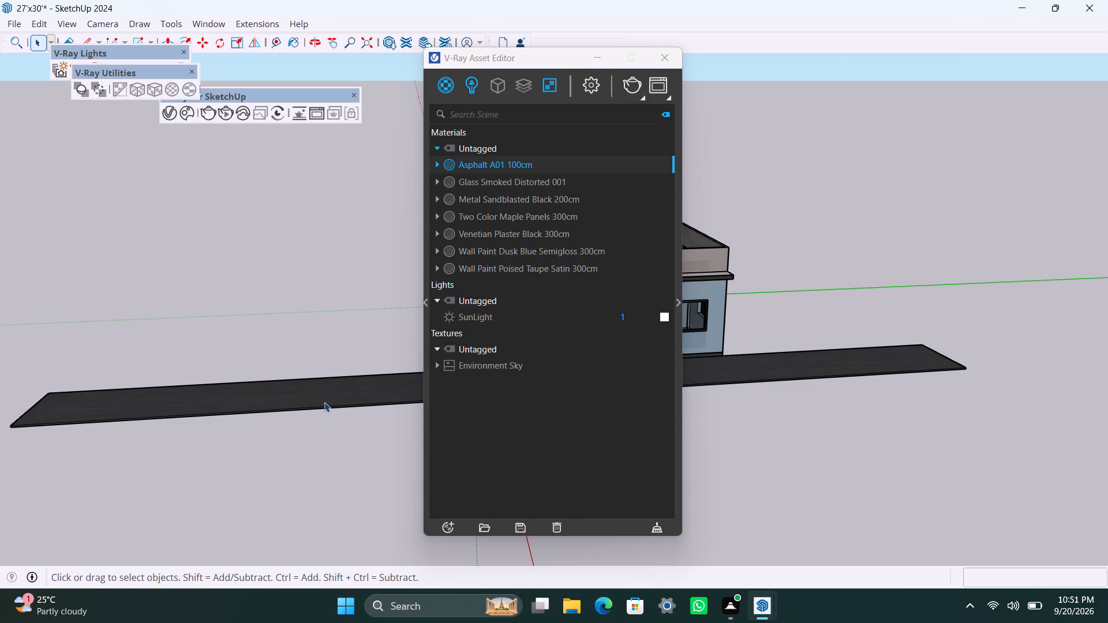
pyautogui.click(277, 266)
pyautogui.click(667, 50)
# Frame the house's front in a slightly raised, near-frontal view showing the porch, door, both windows and the asphalt slab.
pyautogui.scroll(2, 724, 324)
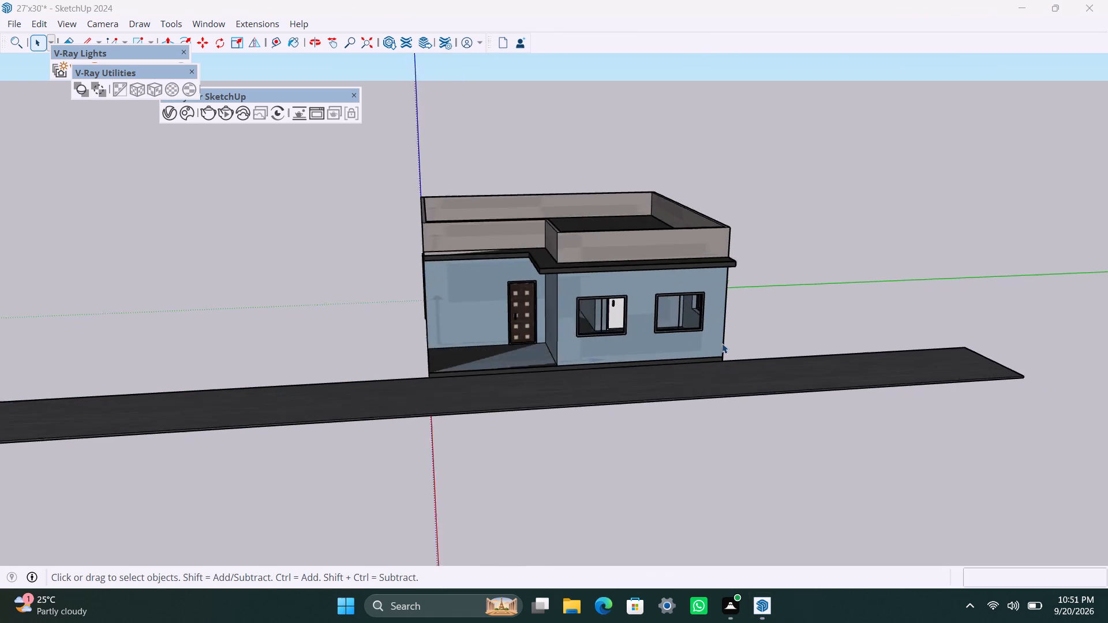
pyautogui.scroll(3, 722, 343)
pyautogui.moveTo(708, 382); pyautogui.dragTo(693, 444, button='middle')
pyautogui.scroll(2, 610, 451)
pyautogui.moveTo(750, 434); pyautogui.dragTo(720, 434, button='middle')
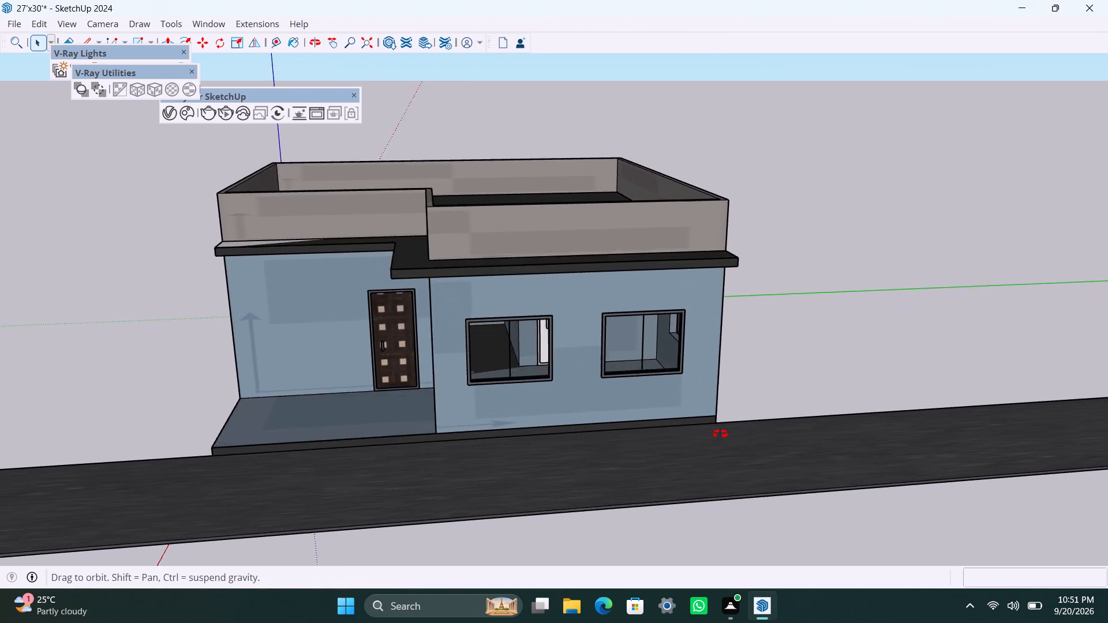
pyautogui.moveTo(720, 434); pyautogui.dragTo(658, 449, button='middle')
pyautogui.scroll(1, 609, 425)
pyautogui.moveTo(612, 425); pyautogui.dragTo(656, 445, button='middle')
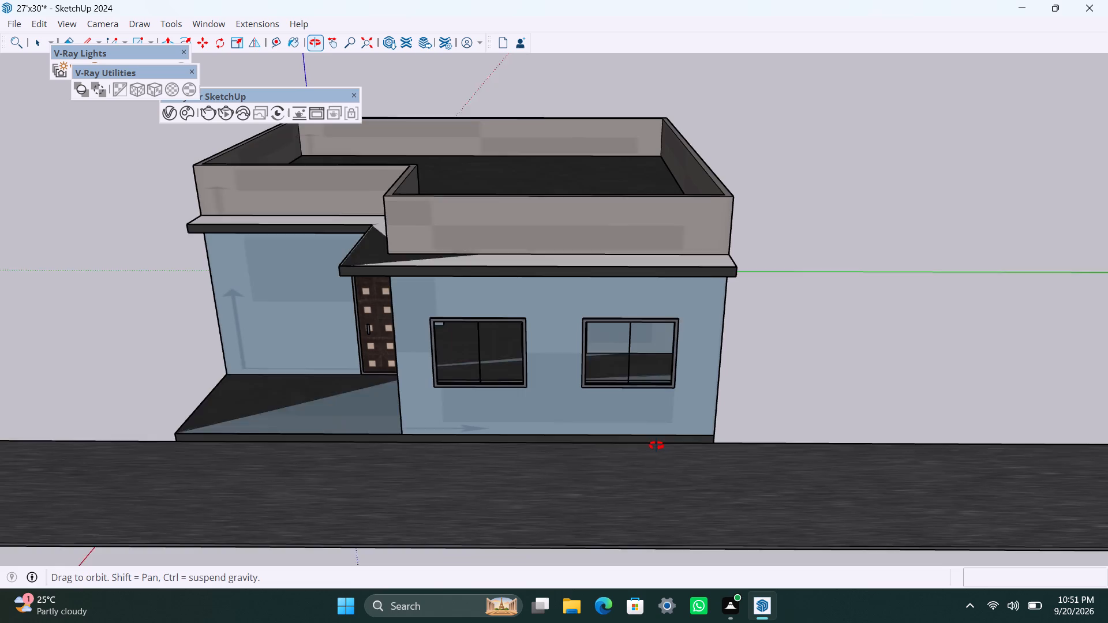
pyautogui.moveTo(656, 445); pyautogui.dragTo(656, 445, button='middle')
pyautogui.scroll(1, 547, 448)
pyautogui.scroll(-1, 548, 443)
pyautogui.moveTo(720, 456); pyautogui.dragTo(735, 474, button='middle')
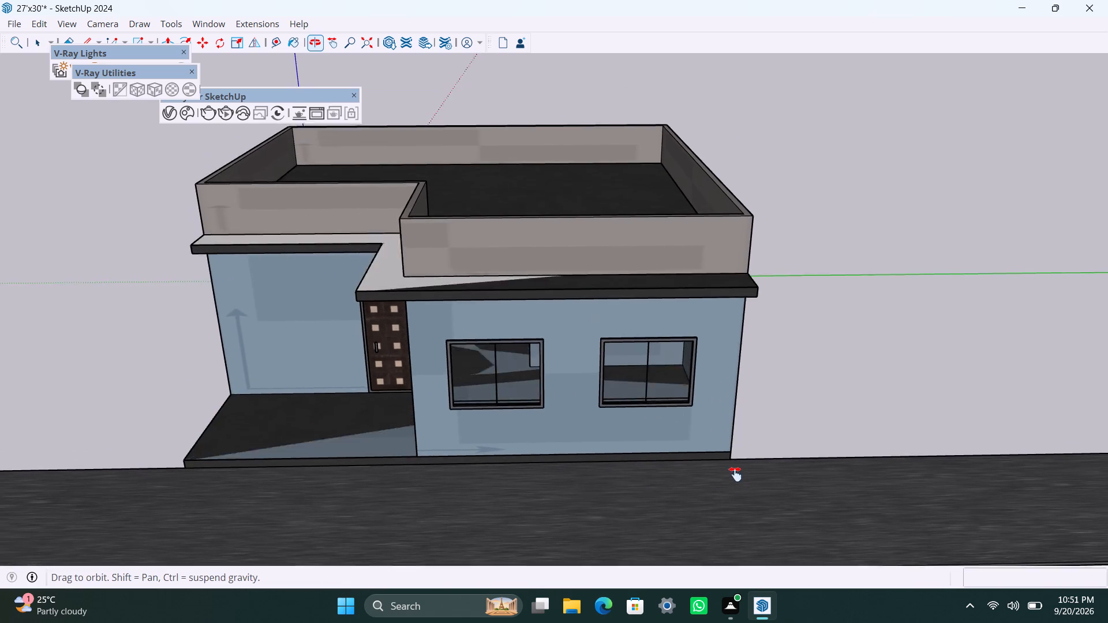
pyautogui.moveTo(735, 474); pyautogui.dragTo(728, 493, button='middle')
pyautogui.scroll(1, 624, 464)
pyautogui.moveTo(538, 442); pyautogui.dragTo(540, 347, button='middle')
pyautogui.scroll(-1, 540, 345)
pyautogui.keyDown('shift'); pyautogui.moveTo(623, 344); pyautogui.dragTo(652, 369, button='middle'); pyautogui.keyUp('shift')
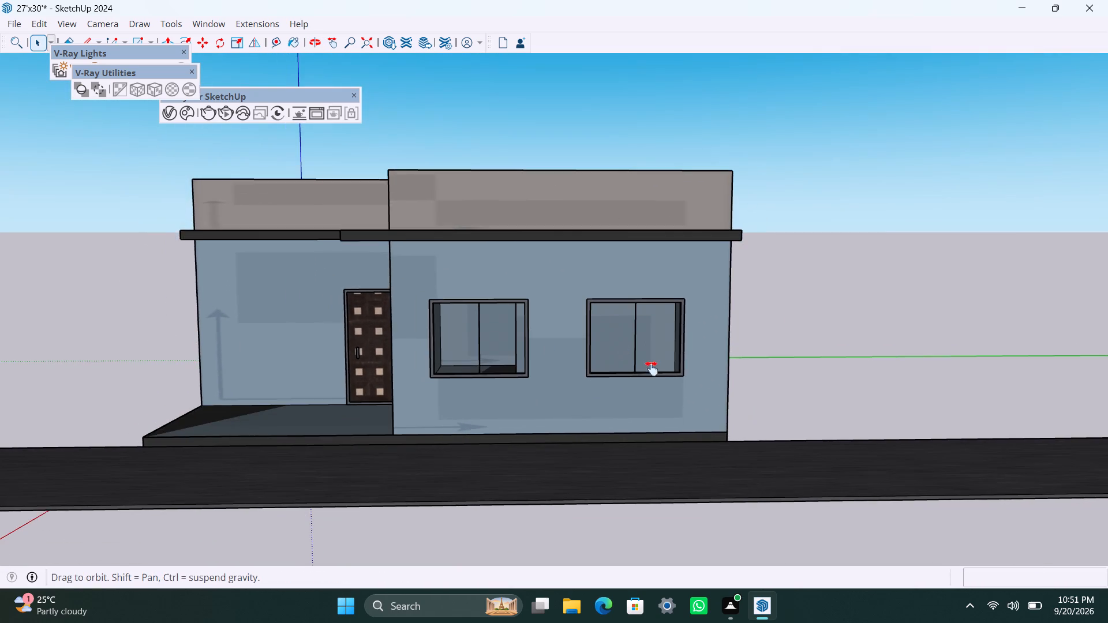
pyautogui.keyDown('shift'); pyautogui.moveTo(652, 369); pyautogui.dragTo(672, 414, button='middle'); pyautogui.keyUp('shift')
pyautogui.scroll(1, 581, 425)
pyautogui.moveTo(555, 418); pyautogui.dragTo(629, 393, button='middle')
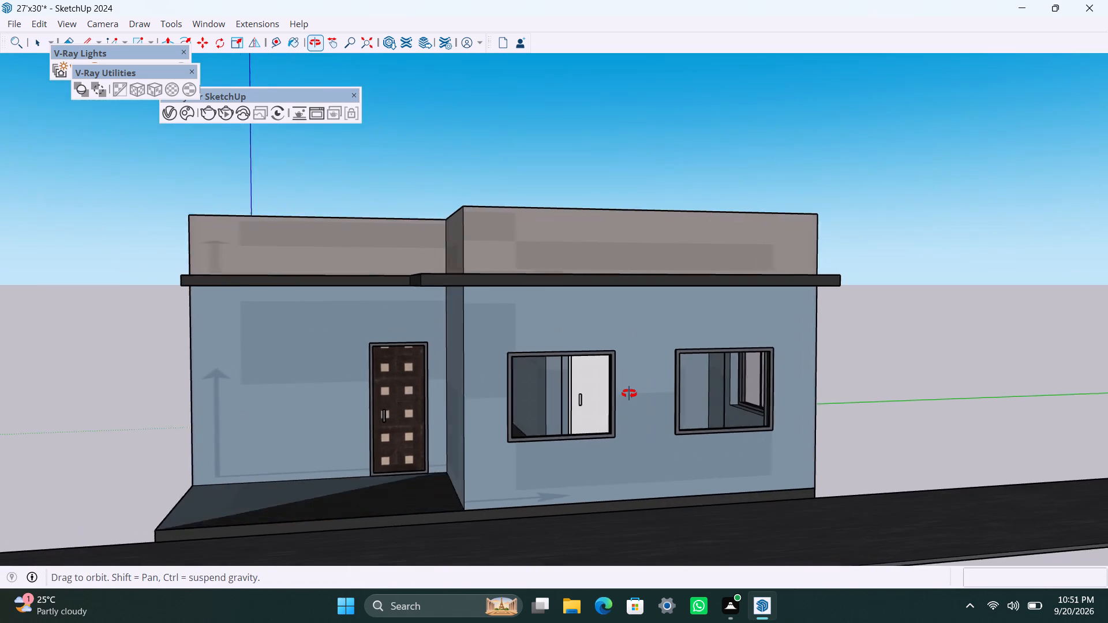
pyautogui.moveTo(629, 393); pyautogui.dragTo(527, 430, button='middle')
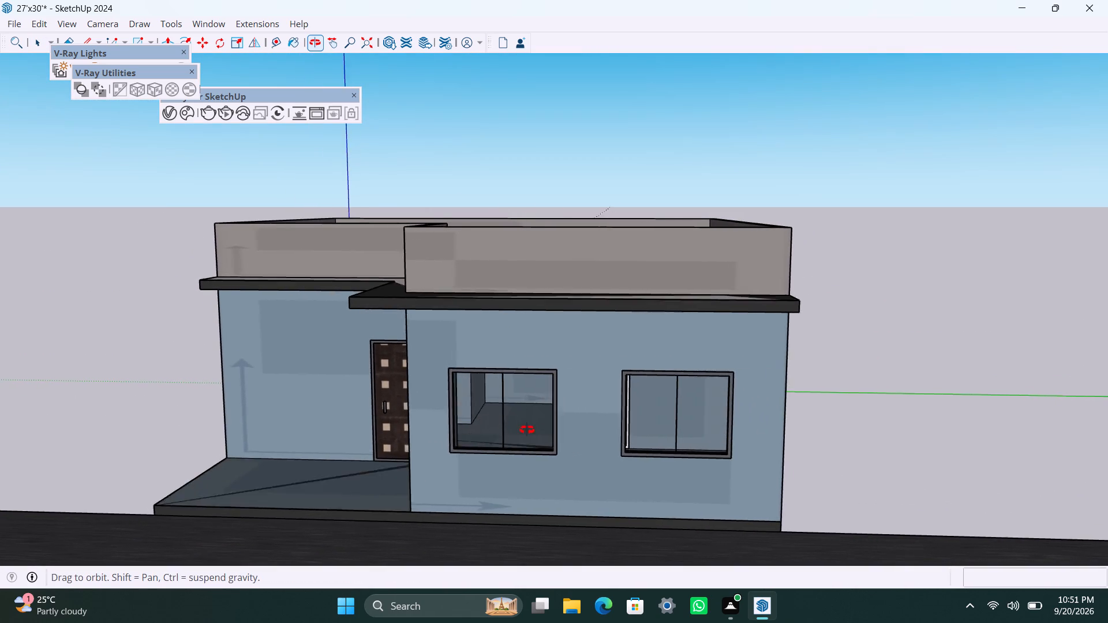
pyautogui.moveTo(527, 430); pyautogui.dragTo(538, 430, button='middle')
pyautogui.scroll(-2, 537, 426)
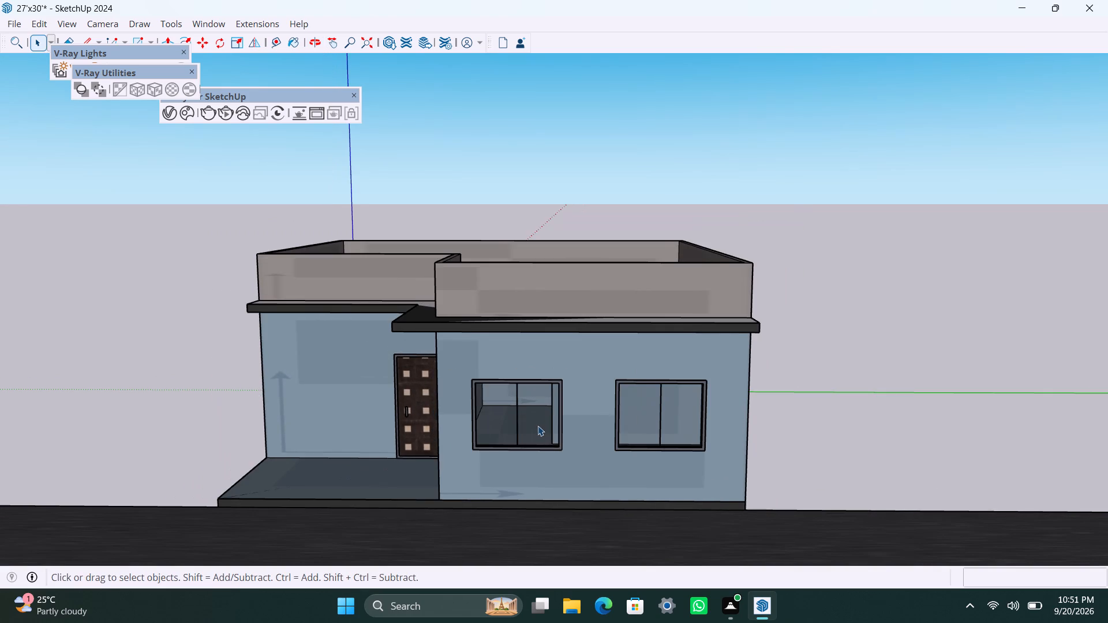
pyautogui.keyDown('shift'); pyautogui.moveTo(538, 426); pyautogui.dragTo(598, 427, button='middle'); pyautogui.keyUp('shift')
pyautogui.scroll(1, 592, 403)
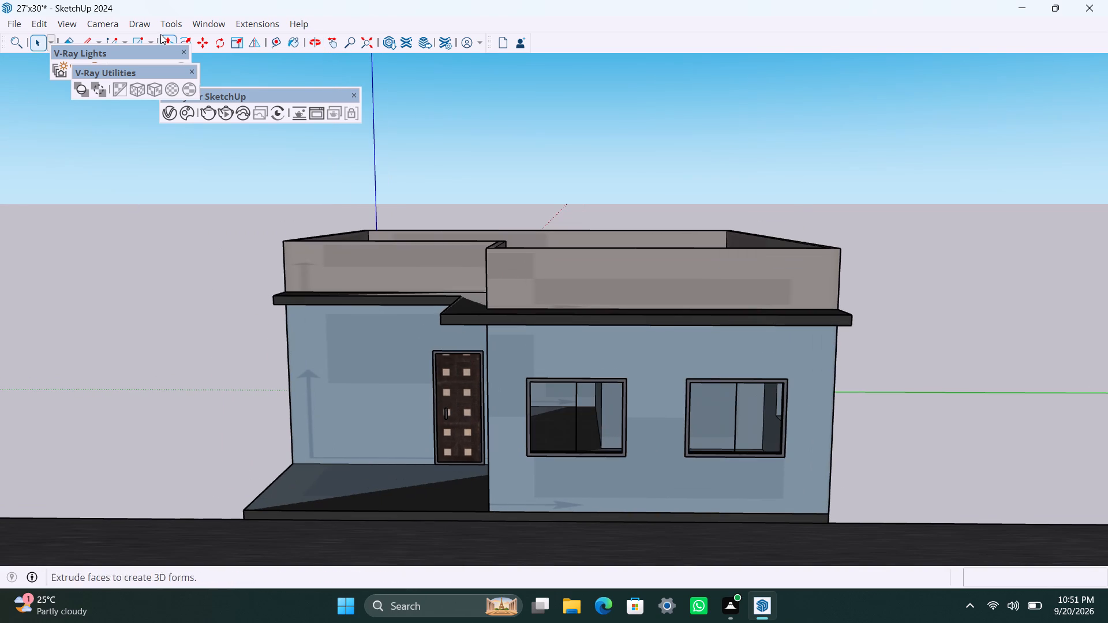
# Close the V-Ray for SketchUp toolbar.
pyautogui.click(369, 106)
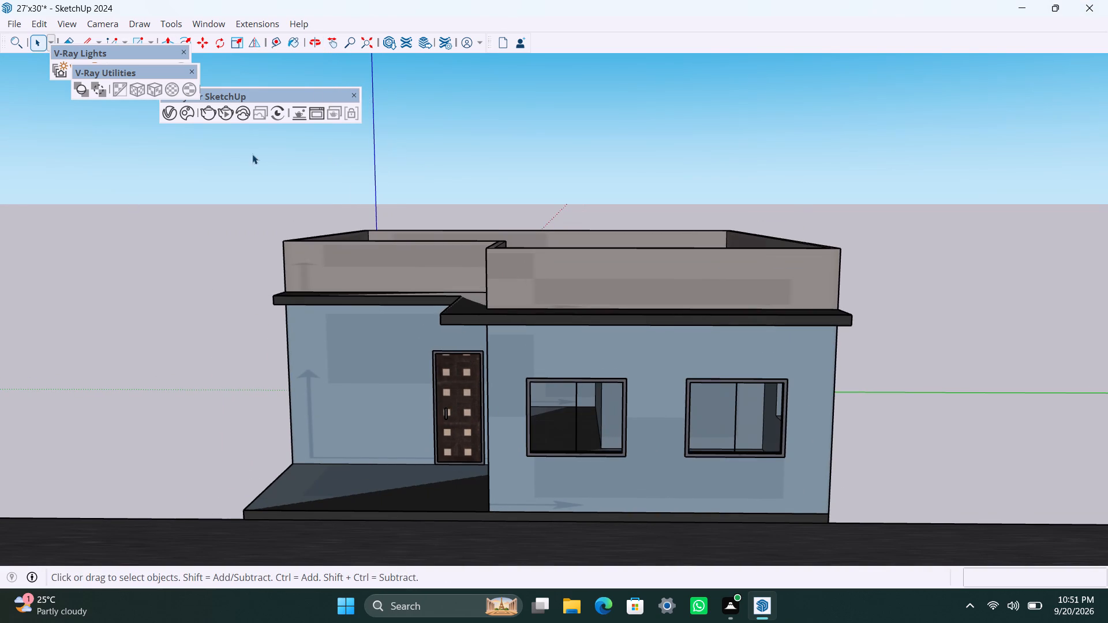
pyautogui.click(351, 97)
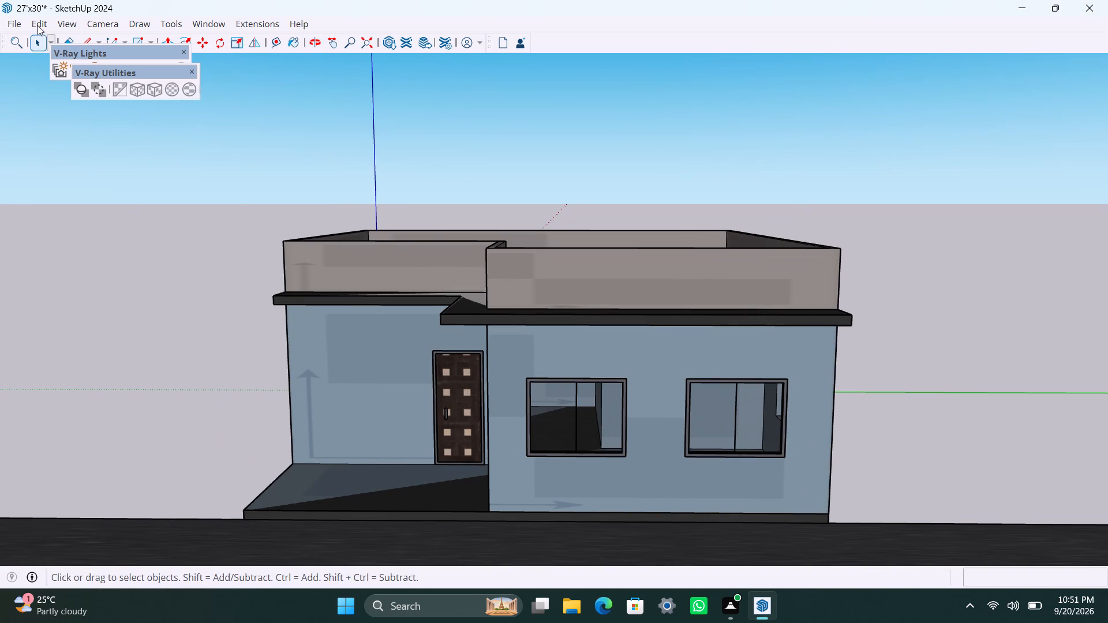
# Hide the model axes.
pyautogui.click(38, 25)
pyautogui.click(82, 164)
pyautogui.click(59, 21)
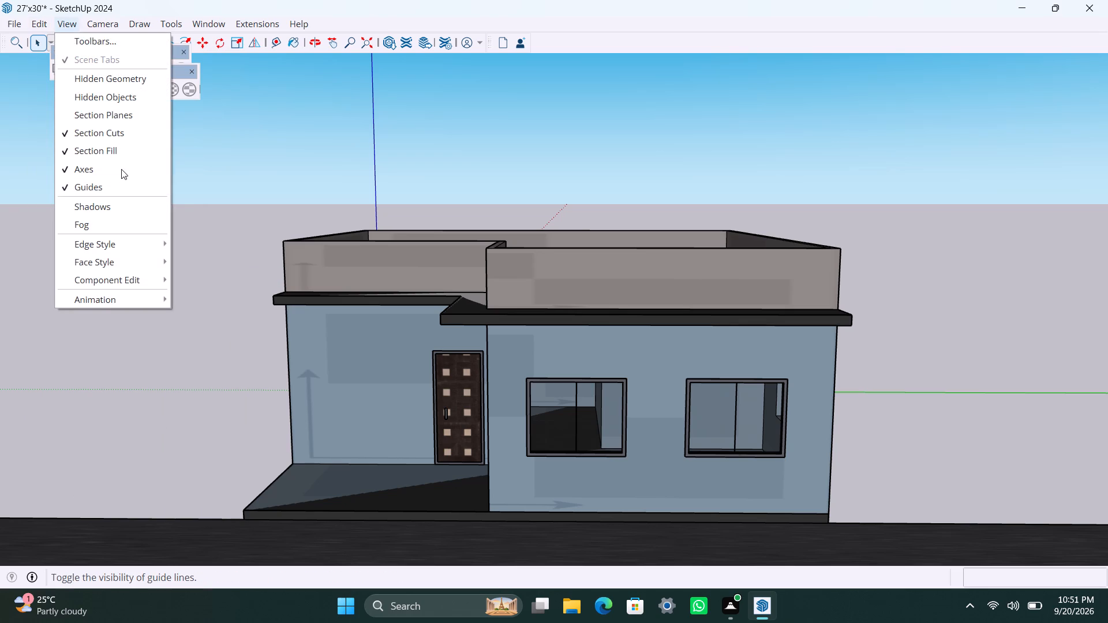
pyautogui.click(121, 168)
# Set the camera to Two-Point Perspective and reframe the whole front of the house above the asphalt slab.
pyautogui.click(104, 24)
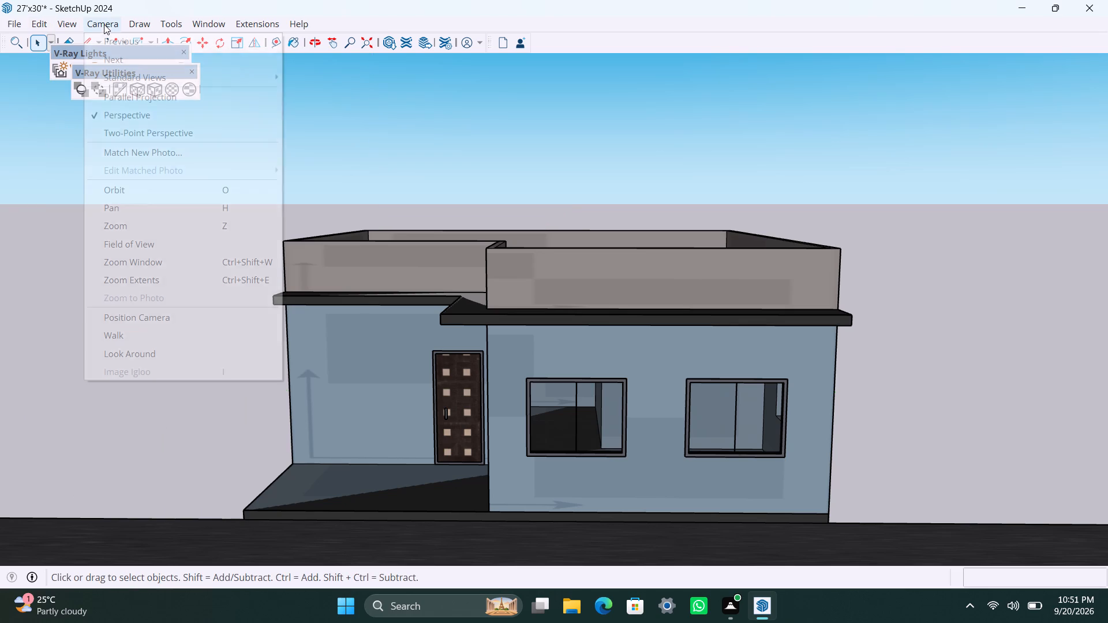
pyautogui.click(141, 133)
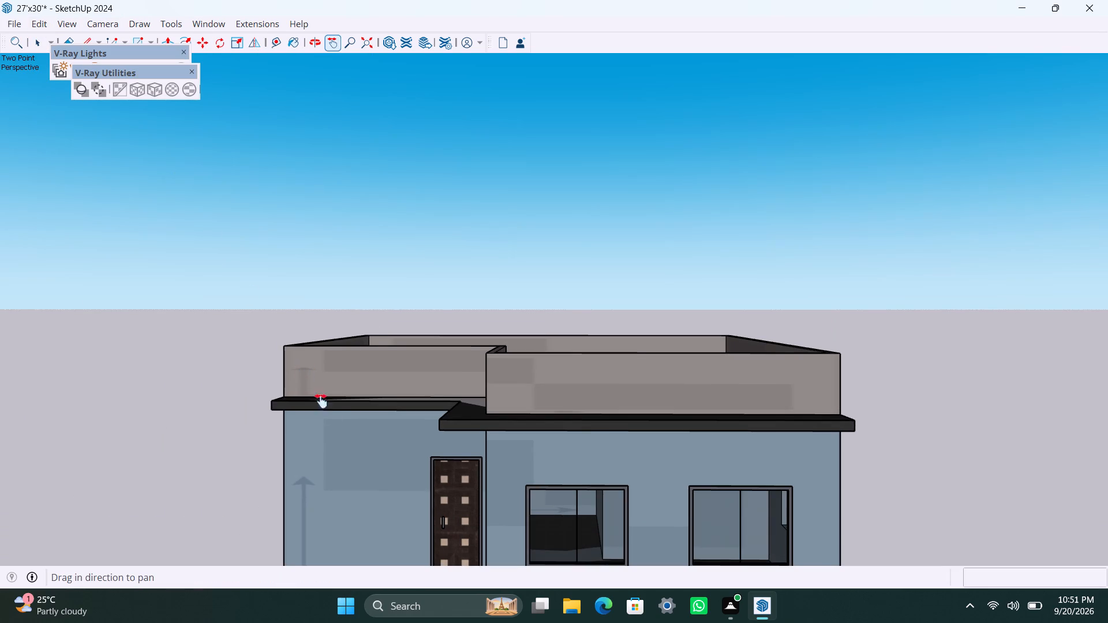
pyautogui.keyDown('shift'); pyautogui.moveTo(336, 425); pyautogui.dragTo(328, 351, button='middle'); pyautogui.keyUp('shift')
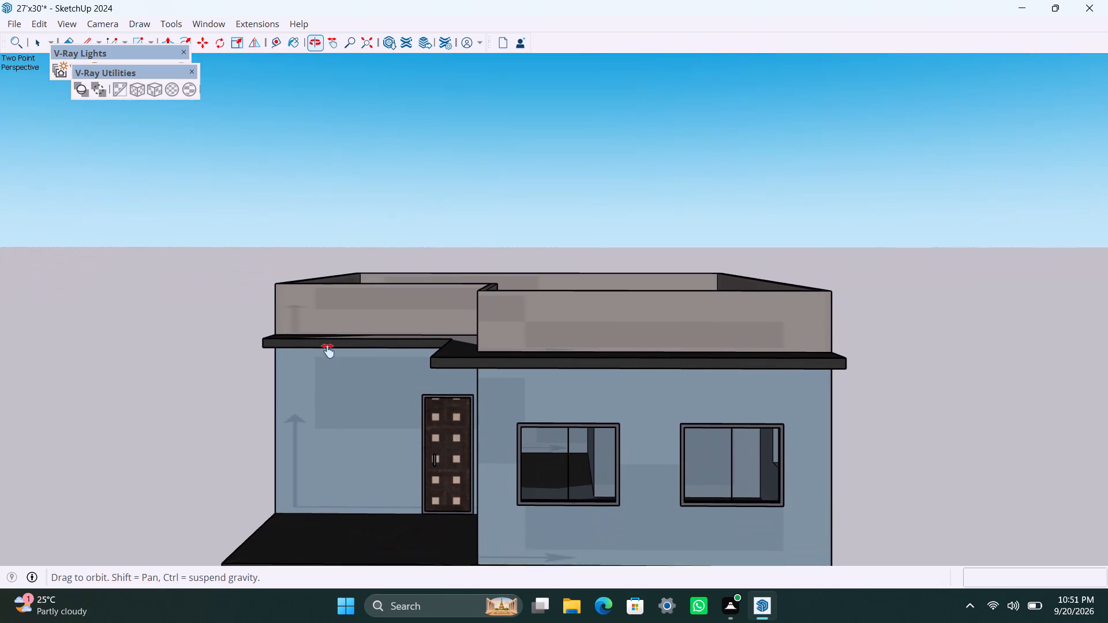
pyautogui.keyDown('shift'); pyautogui.moveTo(328, 351); pyautogui.dragTo(345, 298, button='middle'); pyautogui.keyUp('shift')
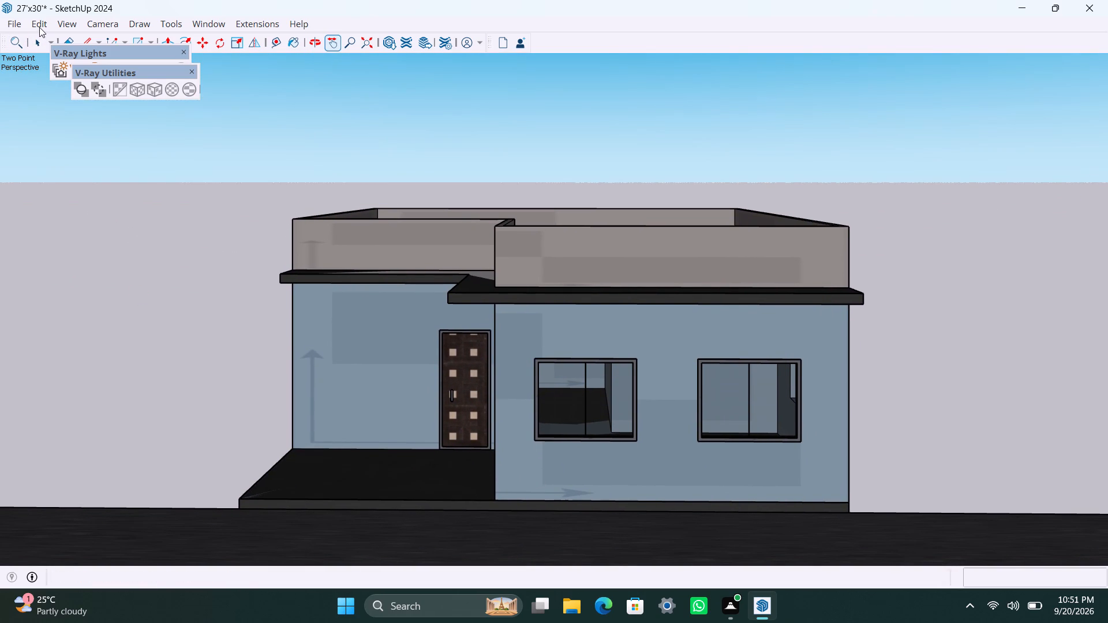
# Place a V-Ray dome light on the ground beside the porch side of the house.
pyautogui.click(112, 50)
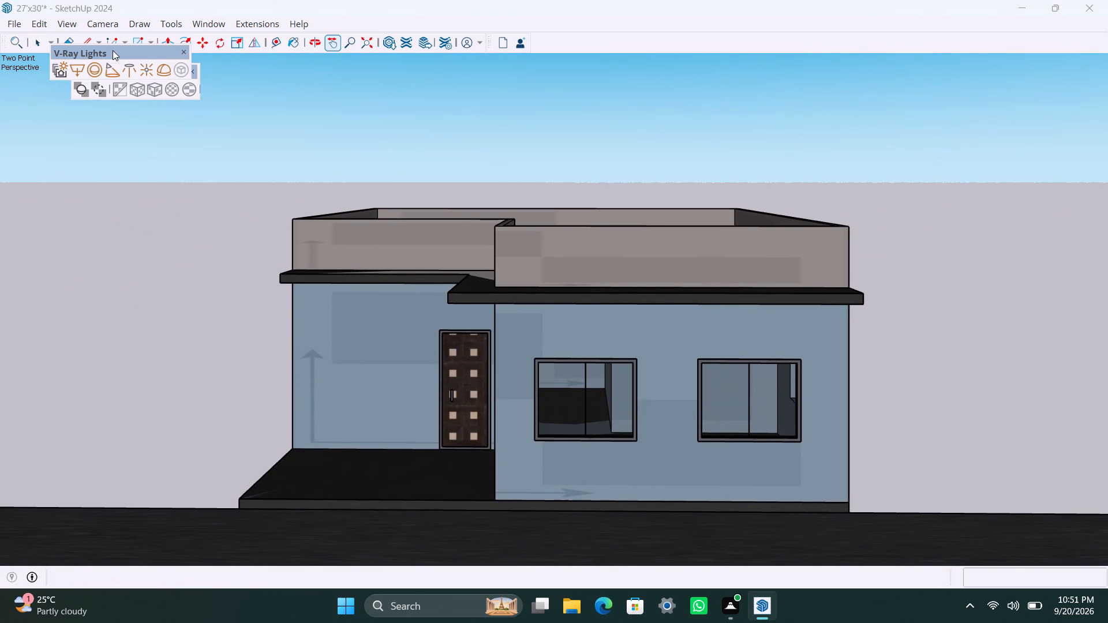
pyautogui.click(158, 69)
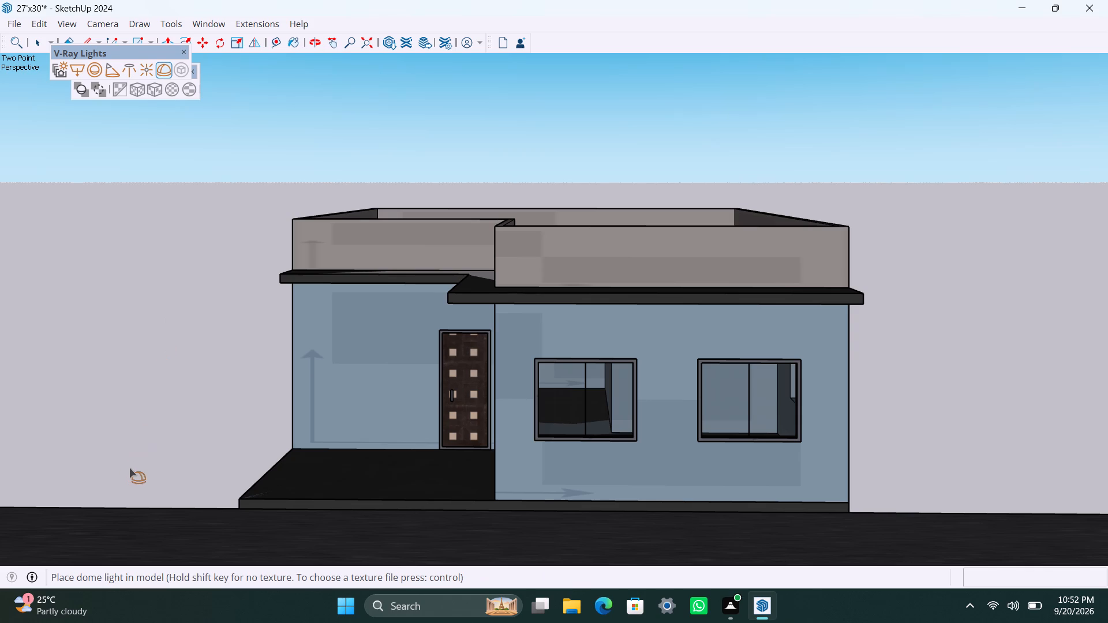
pyautogui.click(155, 473)
pyautogui.click(148, 467)
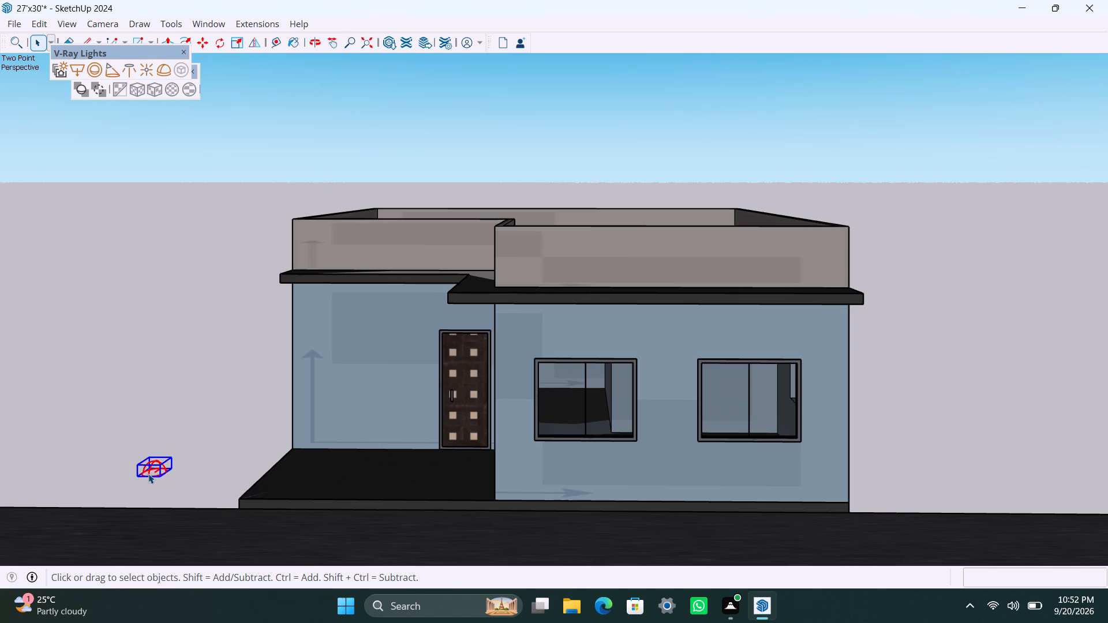
# Scale up the dome light beside the porch along all three axes, with a height factor of about 2.8.
pyautogui.press('s')
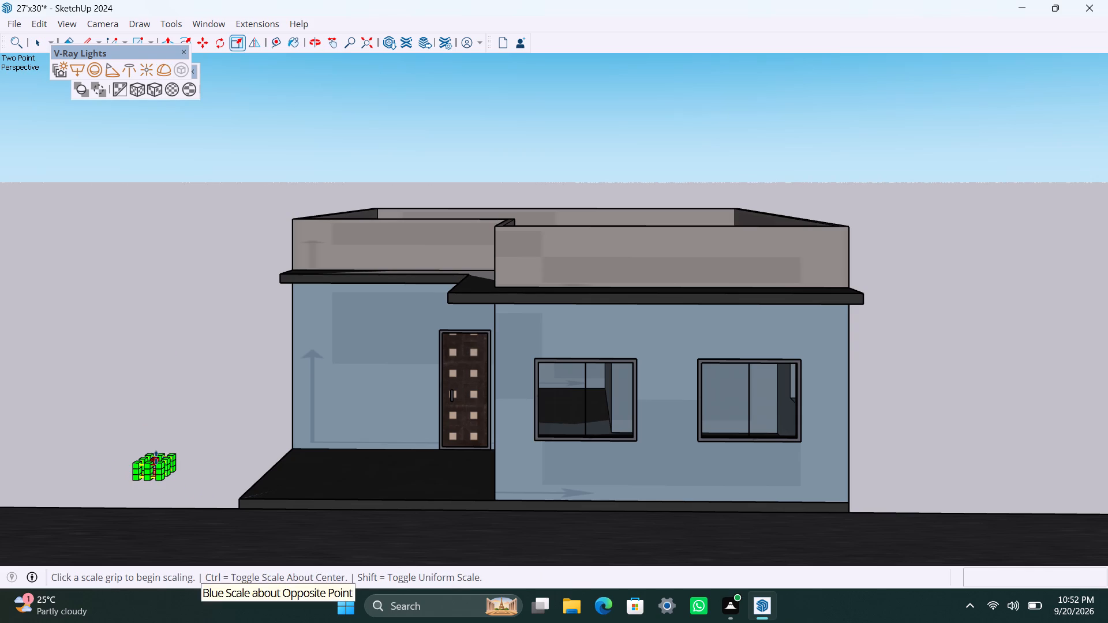
pyautogui.moveTo(156, 457); pyautogui.dragTo(159, 440)
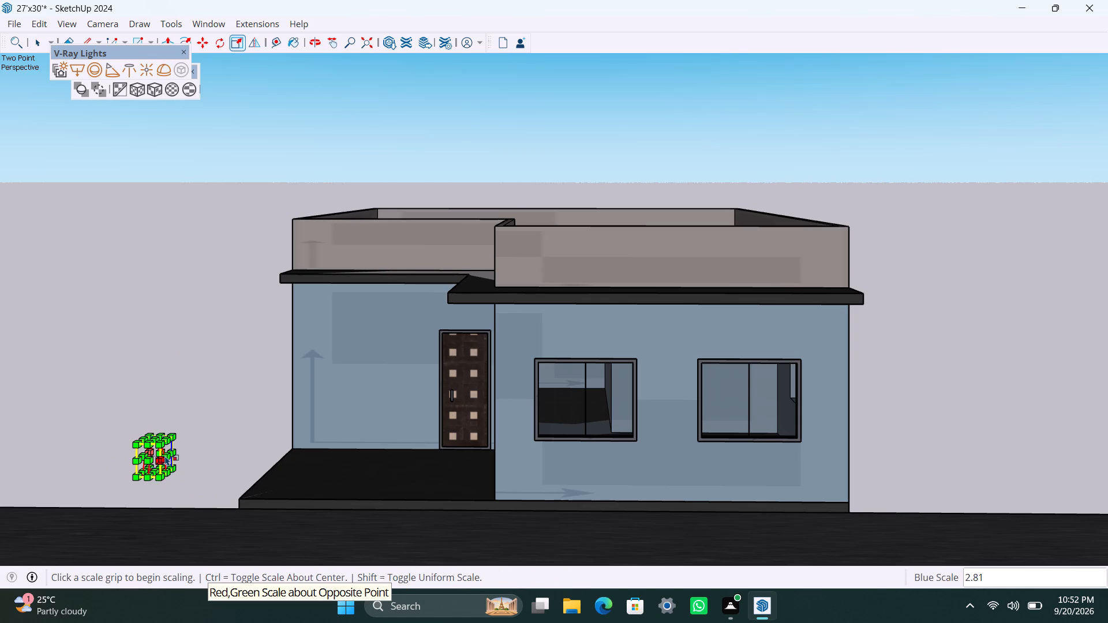
pyautogui.moveTo(170, 455); pyautogui.dragTo(199, 466)
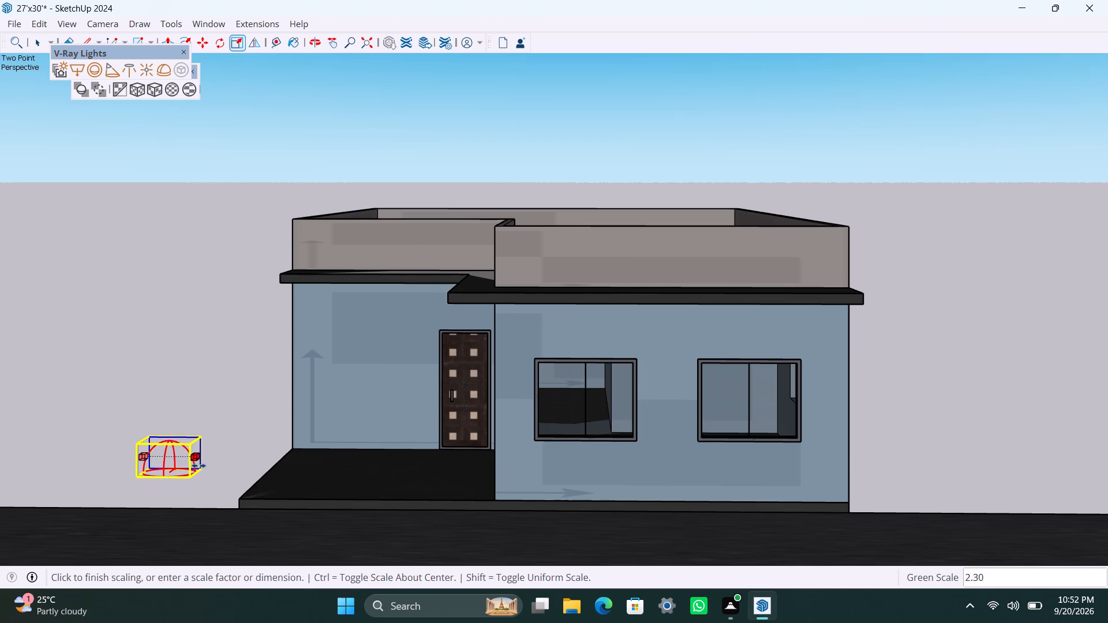
pyautogui.moveTo(199, 466); pyautogui.dragTo(205, 467)
pyautogui.moveTo(167, 461); pyautogui.dragTo(166, 485)
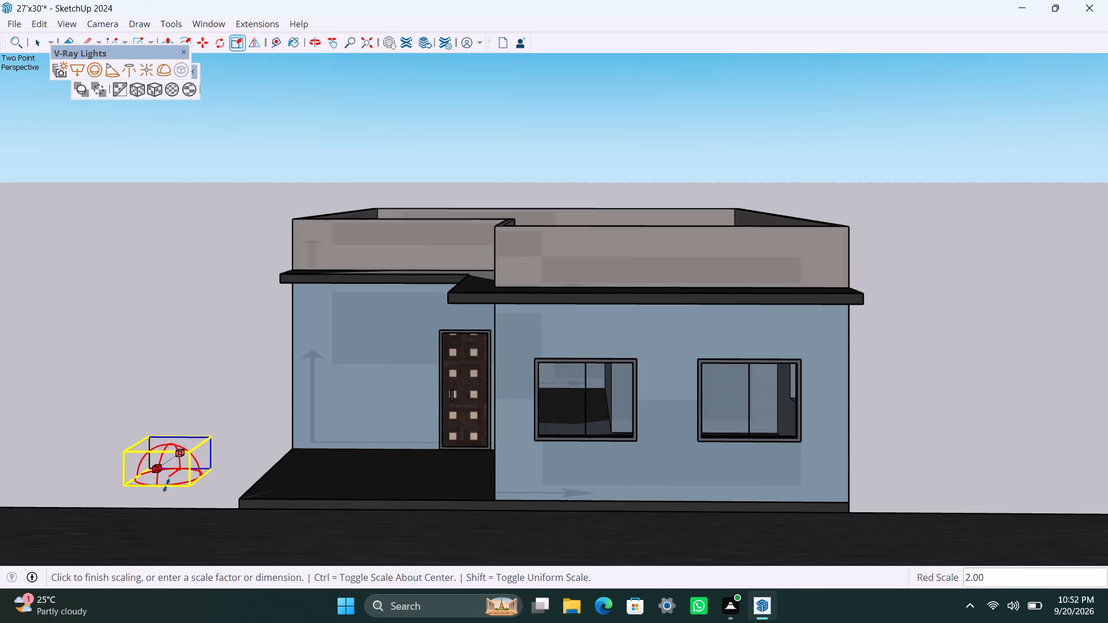
pyautogui.moveTo(166, 485); pyautogui.dragTo(163, 482)
pyautogui.press('space')
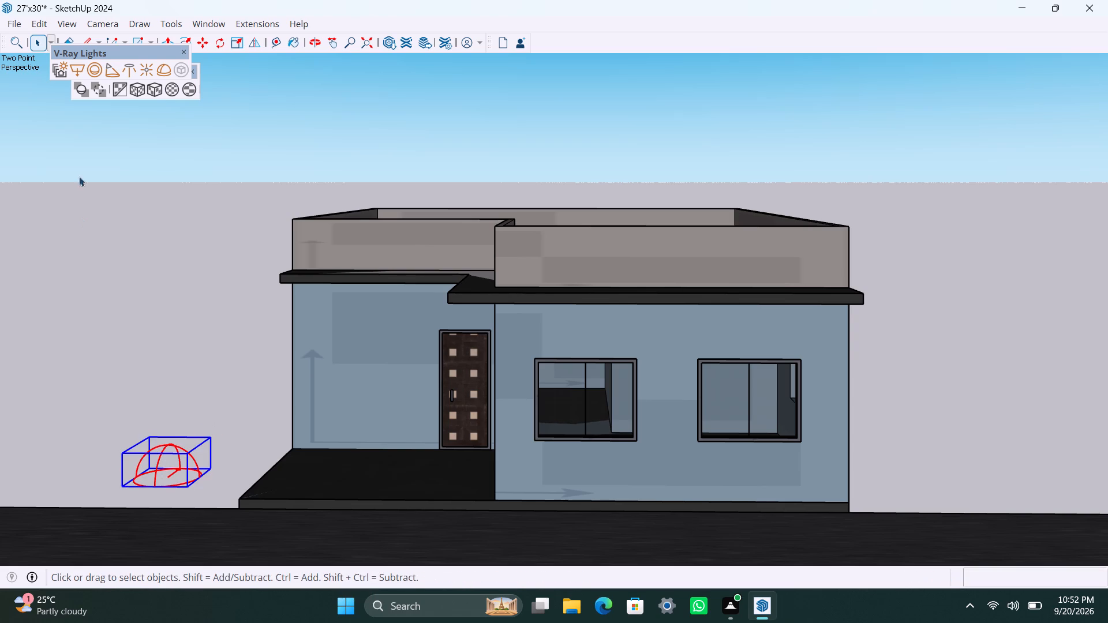
# Show the V-Ray for SketchUp tools again and, in the render settings, set quality to High+ and enable the V-Ray denoiser.
pyautogui.rightClick(638, 30)
pyautogui.click(694, 547)
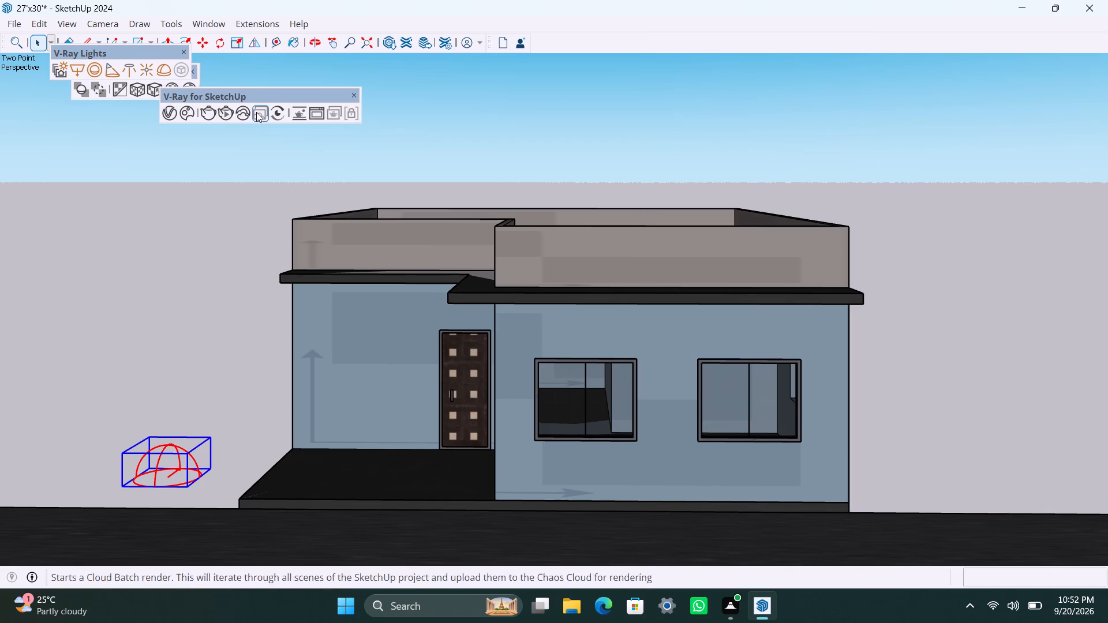
pyautogui.click(171, 114)
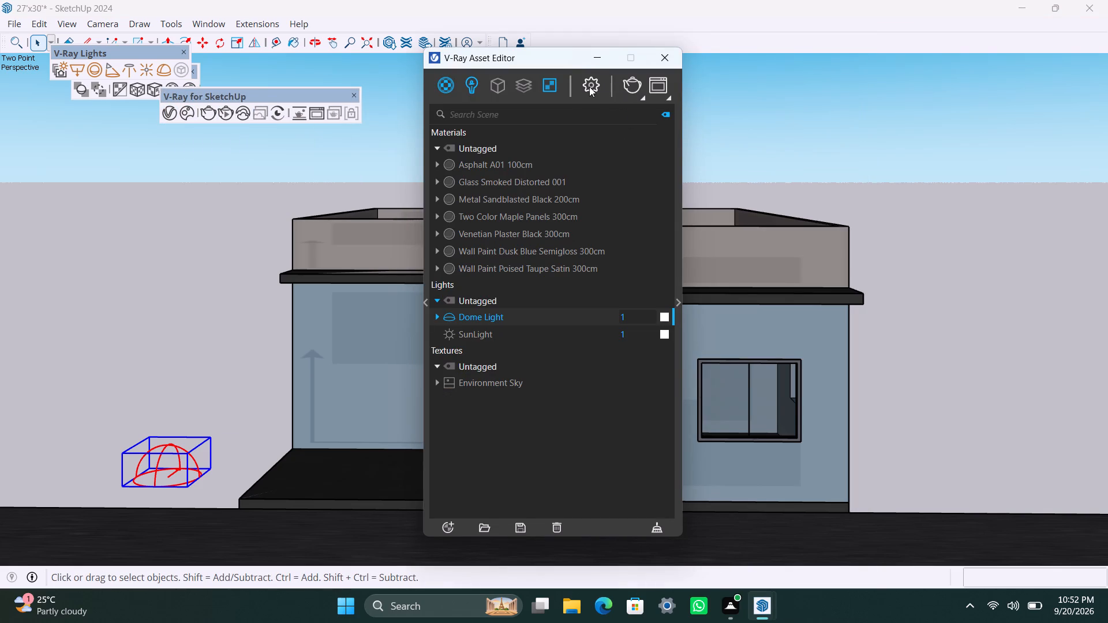
pyautogui.click(589, 87)
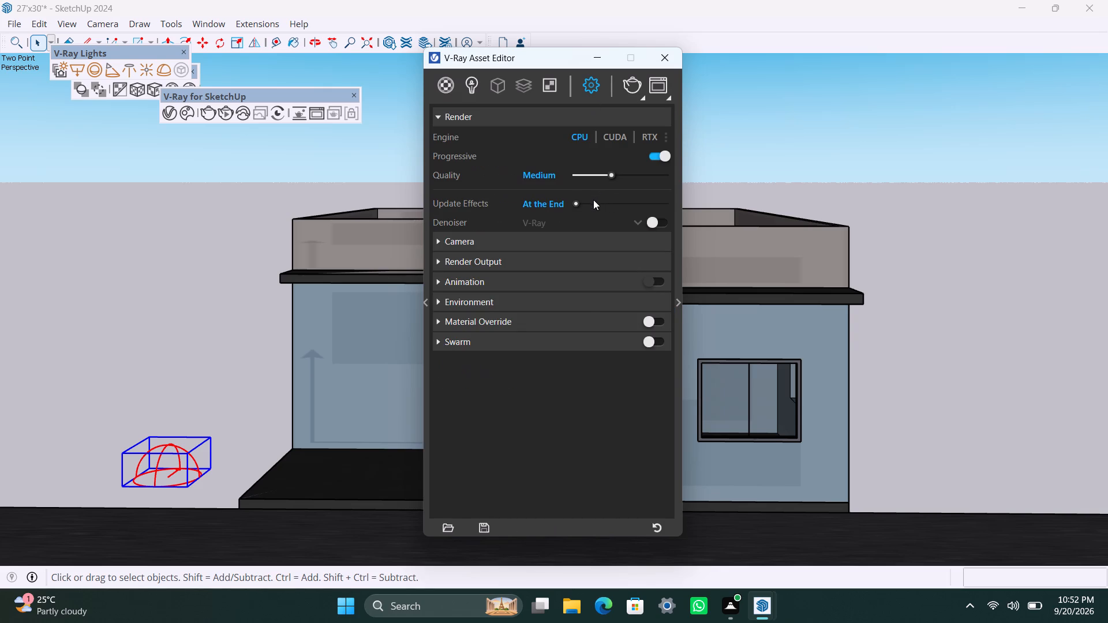
pyautogui.moveTo(609, 174); pyautogui.dragTo(677, 168)
pyautogui.click(677, 302)
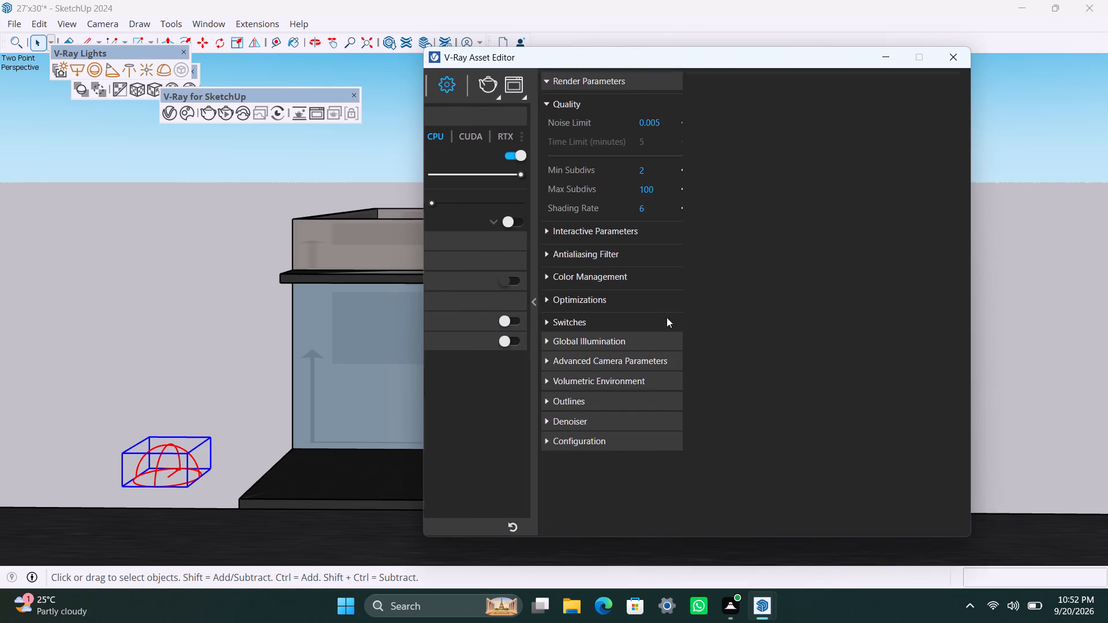
pyautogui.click(651, 221)
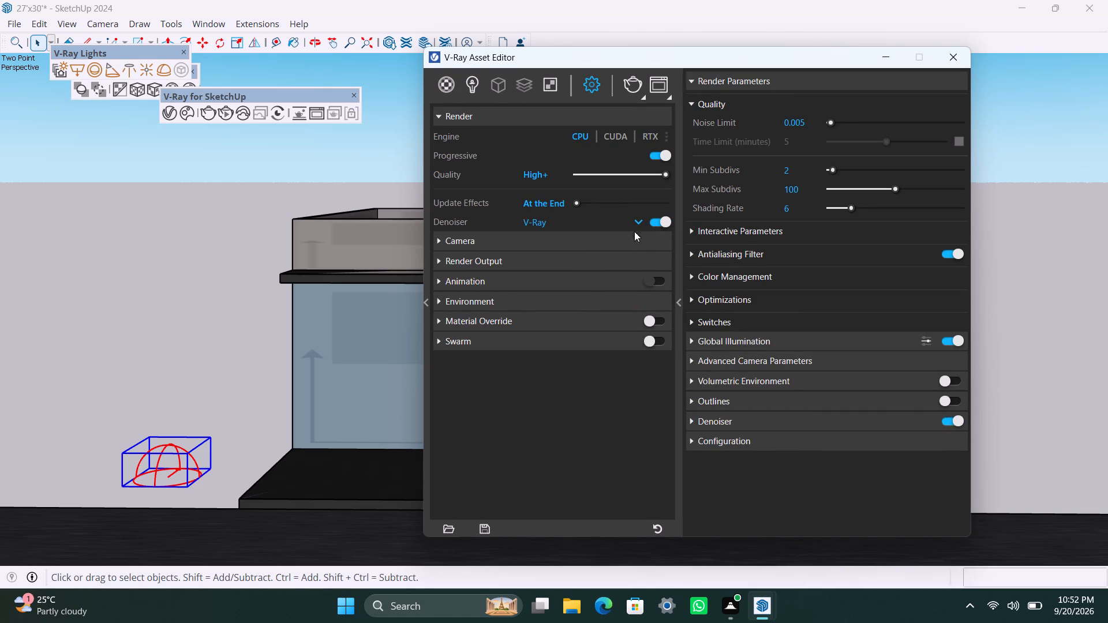
# Enable the safe frame in the render output settings and enter an image size of 1500 by 1125.
pyautogui.click(438, 259)
pyautogui.click(650, 283)
pyautogui.moveTo(556, 302); pyautogui.dragTo(510, 302)
pyautogui.press('1')
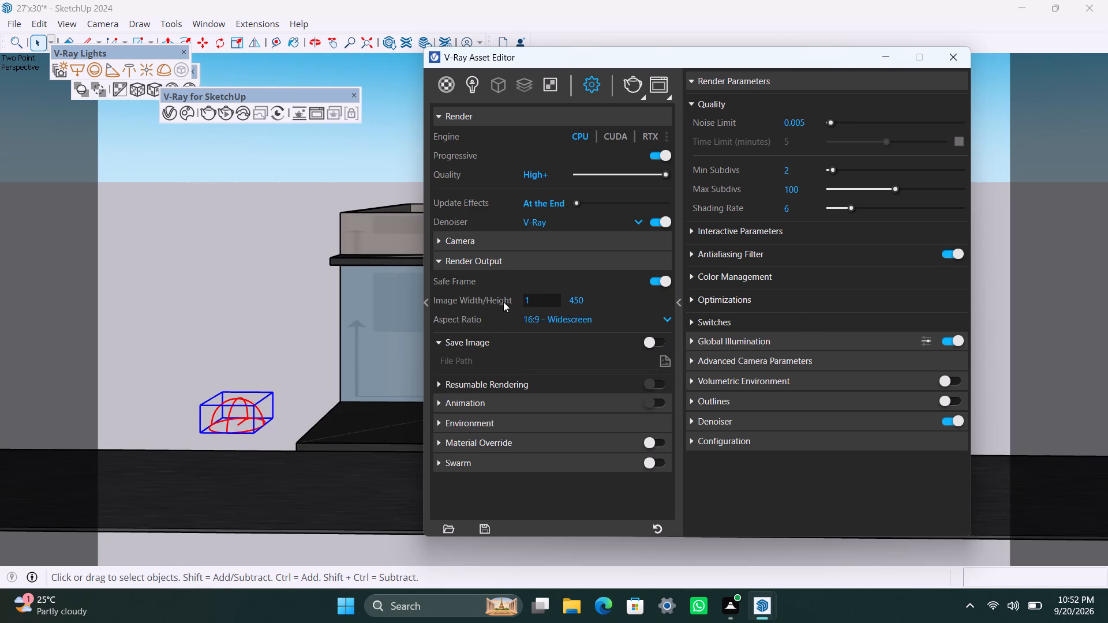
pyautogui.write('500')
pyautogui.click(608, 299)
pyautogui.moveTo(591, 298); pyautogui.dragTo(567, 309)
pyautogui.write('1125')
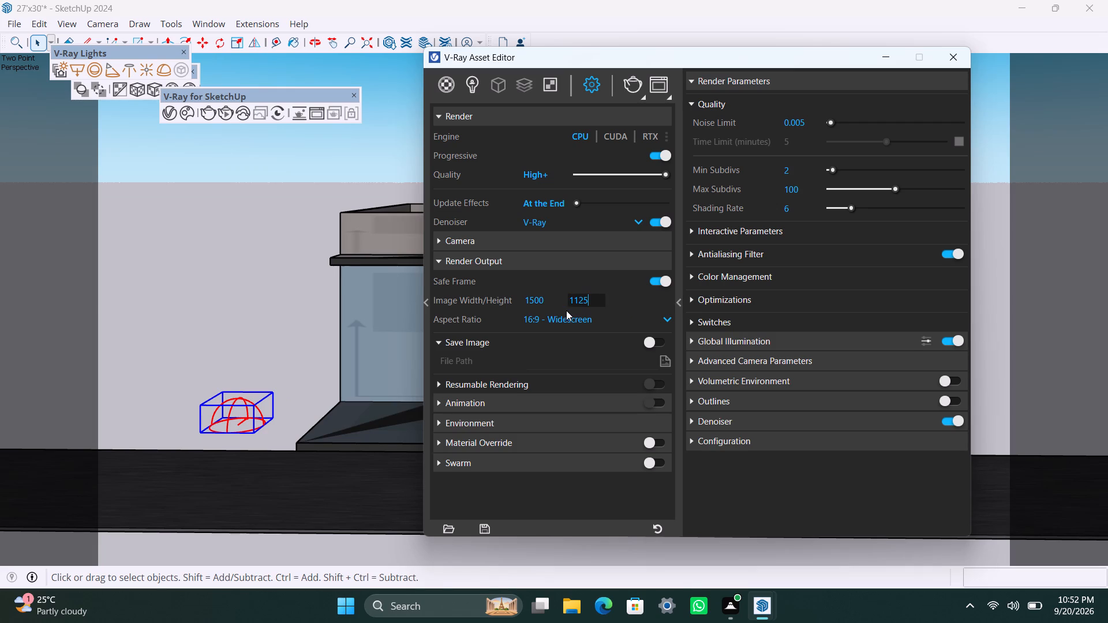
# Switch the render output to a custom aspect ratio of 1.3333 to 1.
pyautogui.click(642, 318)
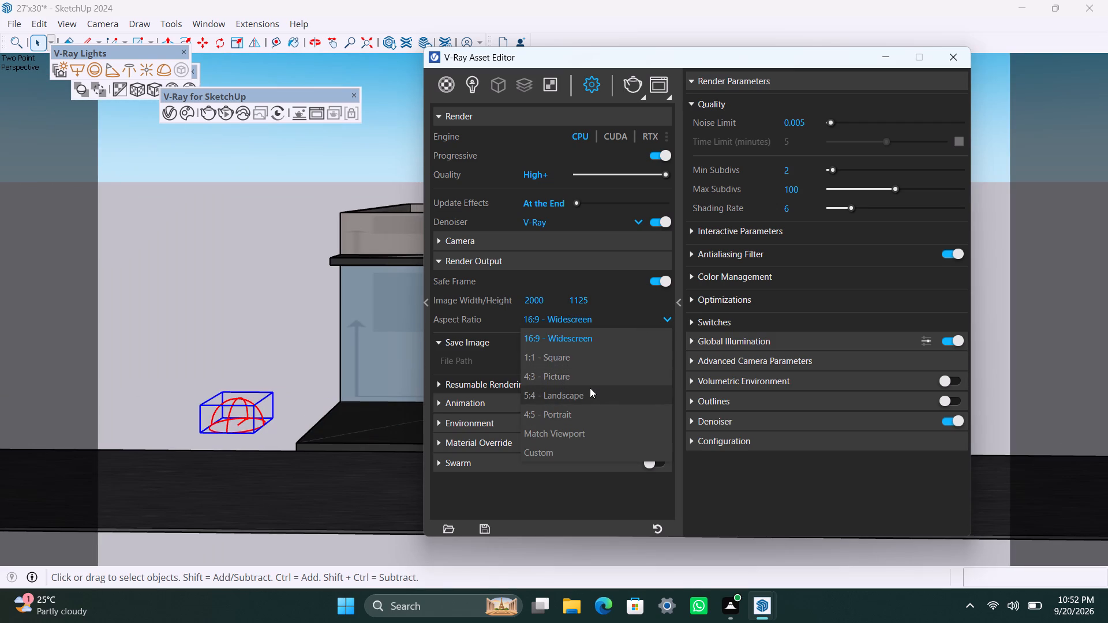
pyautogui.click(565, 461)
pyautogui.moveTo(557, 343); pyautogui.dragTo(536, 341)
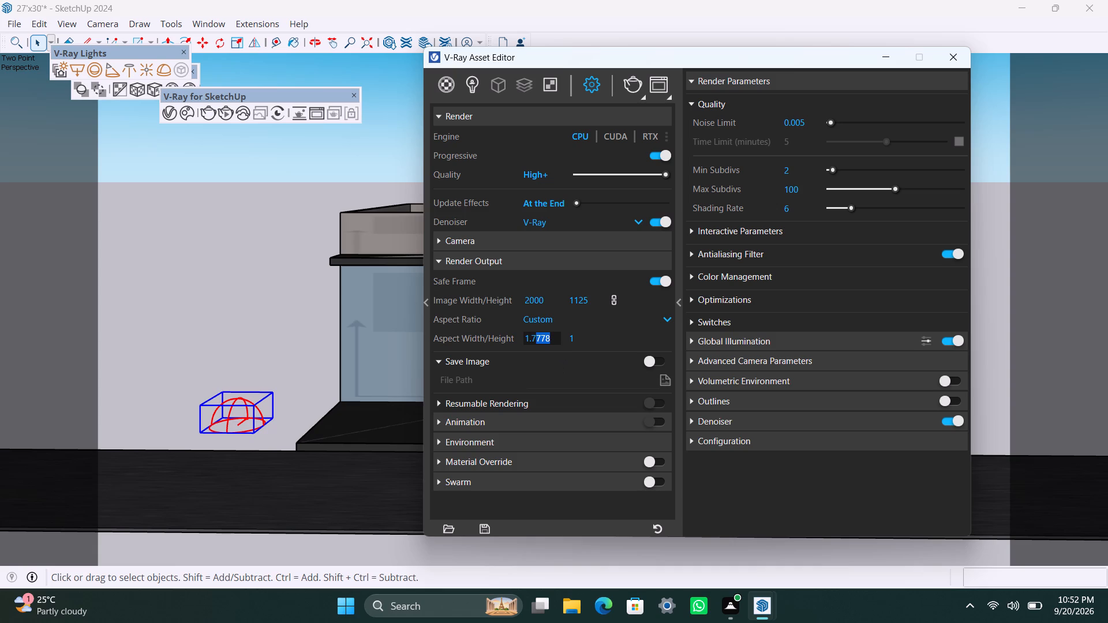
pyautogui.moveTo(536, 341); pyautogui.dragTo(517, 343)
pyautogui.write('1.33')
pyautogui.write('33')
# Enable saving of the rendered image and set its output file to 27'x30' HP as PNG in the Materials folder.
pyautogui.click(649, 356)
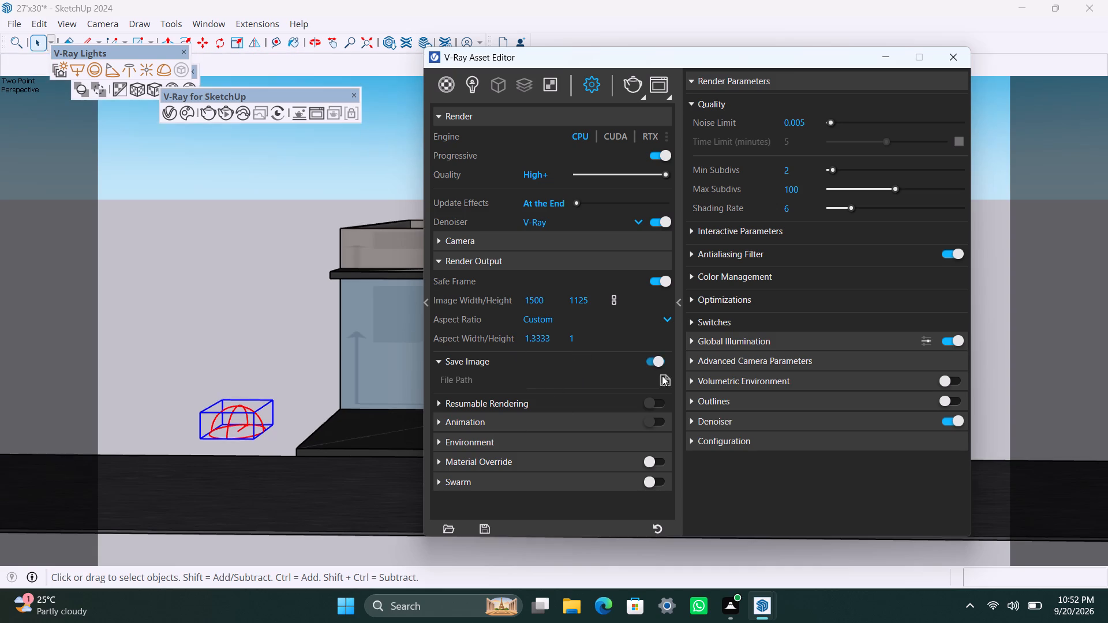
pyautogui.click(662, 377)
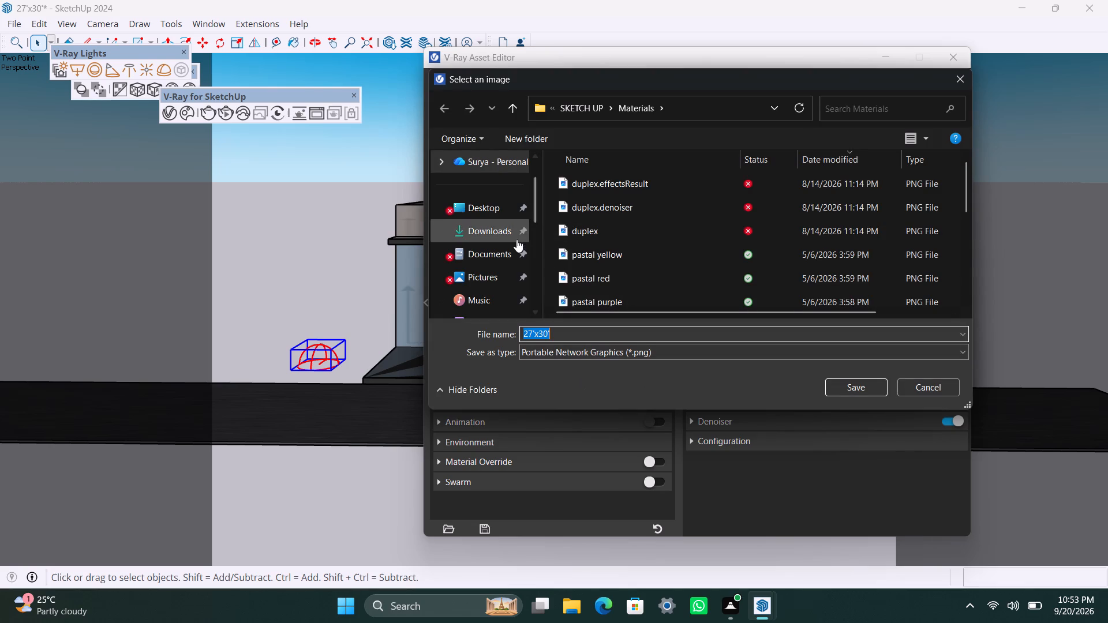
pyautogui.click(572, 329)
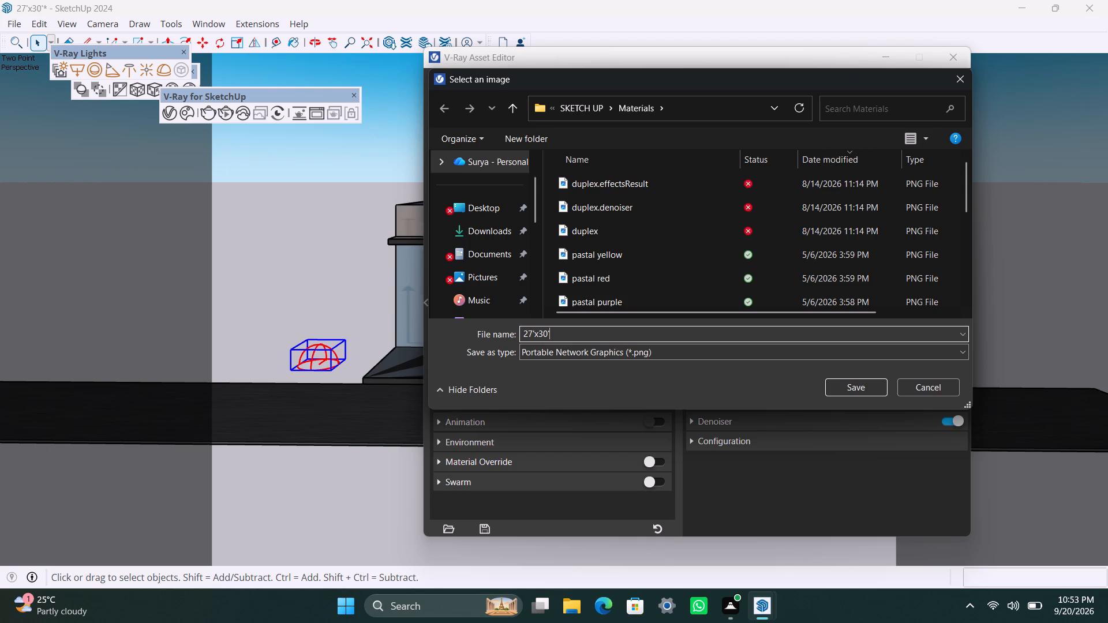
pyautogui.press('space')
pyautogui.press('h')
pyautogui.press('o')
pyautogui.press('BackSpace')
pyautogui.press('p')
pyautogui.click(845, 385)
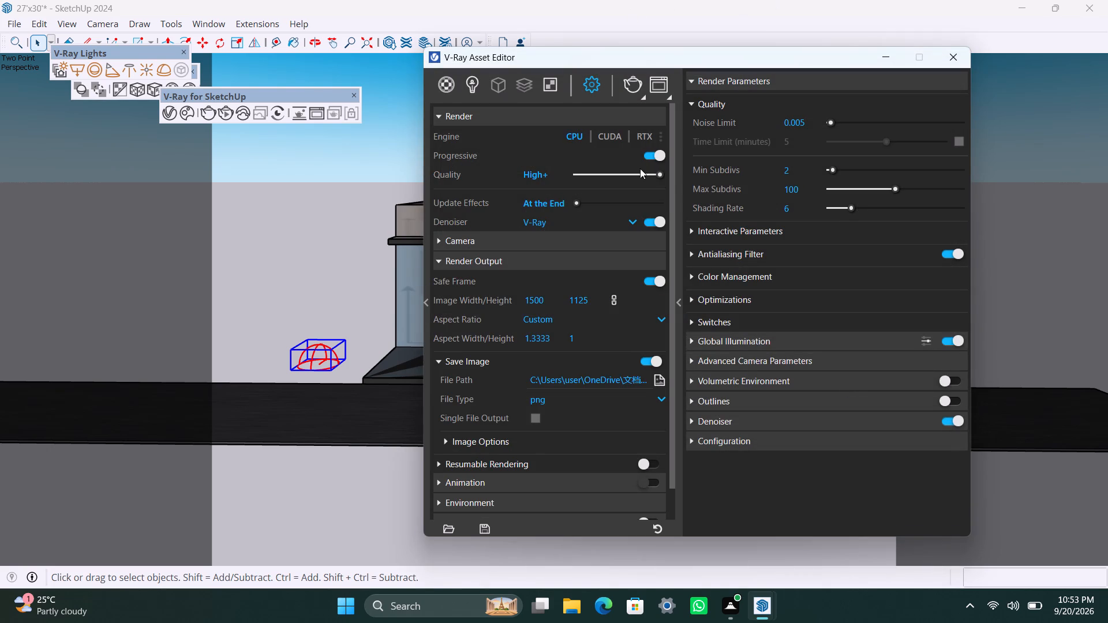
# Set the render quality parameters to noise limit 0.01, max subdivs 64 and shading rate 4.
pyautogui.scroll(-2, 474, 438)
pyautogui.scroll(-4, 553, 452)
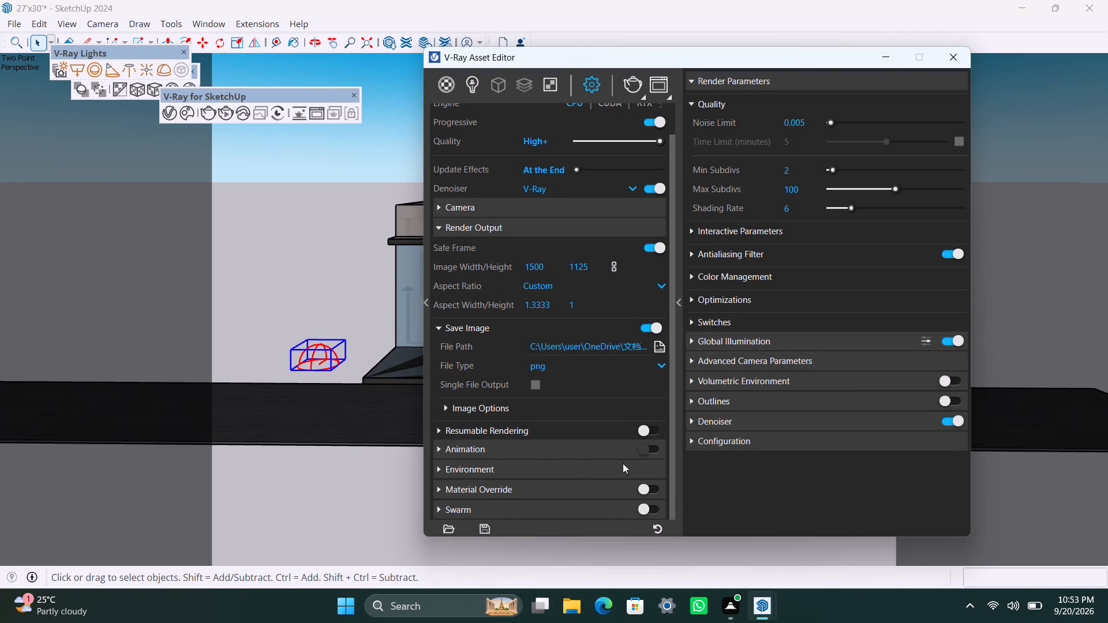
pyautogui.scroll(2, 781, 153)
pyautogui.moveTo(807, 128); pyautogui.dragTo(771, 127)
pyautogui.write('0.01')
pyautogui.moveTo(799, 185); pyautogui.dragTo(773, 189)
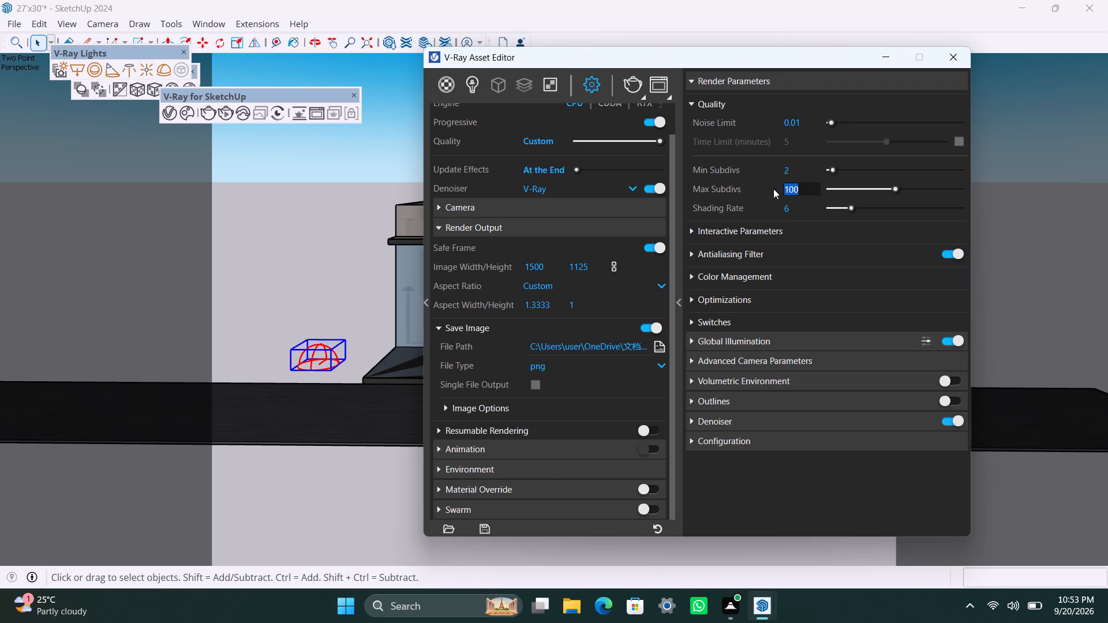
pyautogui.write('64')
pyautogui.moveTo(795, 209); pyautogui.dragTo(758, 219)
pyautogui.press('4')
pyautogui.click(1072, 326)
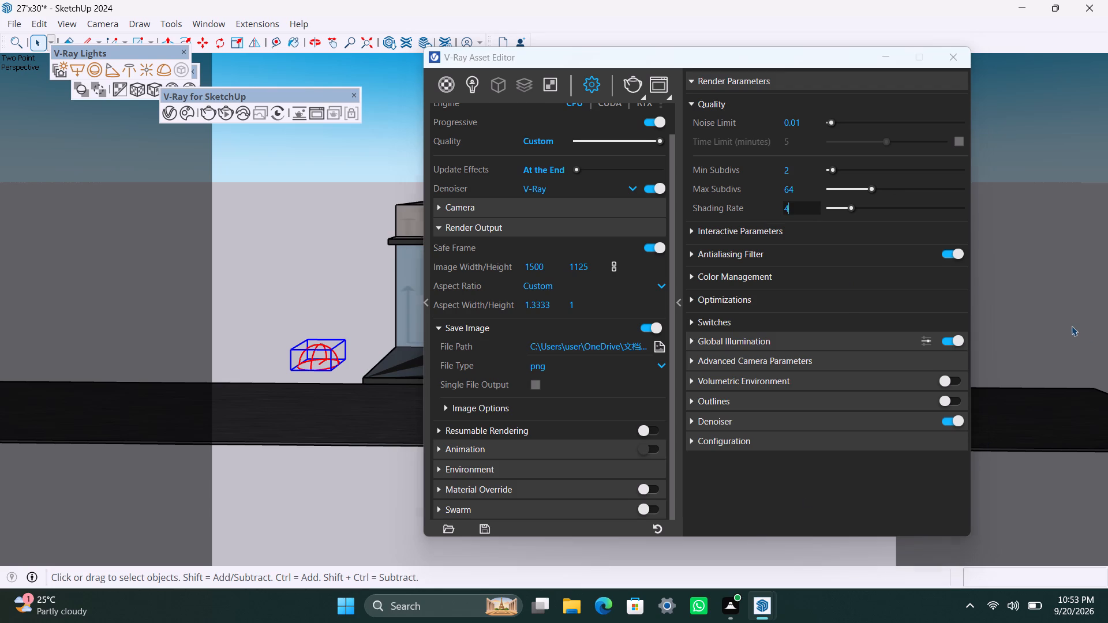
# Set the light cache subdivs to 1500 in the global illumination settings.
pyautogui.click(695, 339)
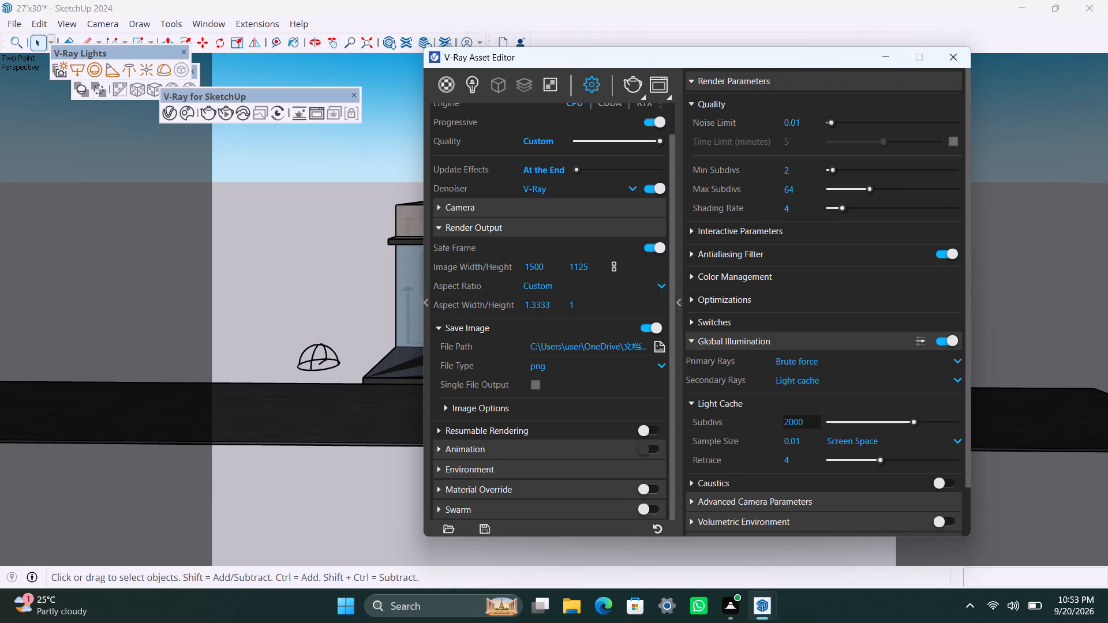
pyautogui.moveTo(810, 427); pyautogui.dragTo(782, 426)
pyautogui.write('1500')
pyautogui.click(1016, 317)
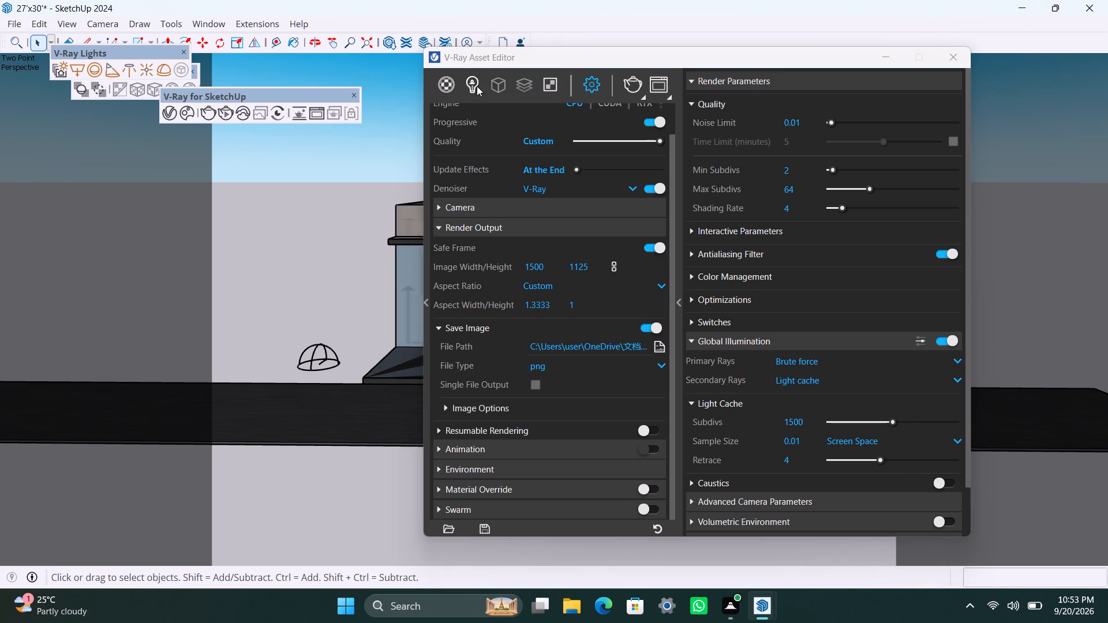
# Set the Dome Light's intensity to 15.
pyautogui.click(477, 86)
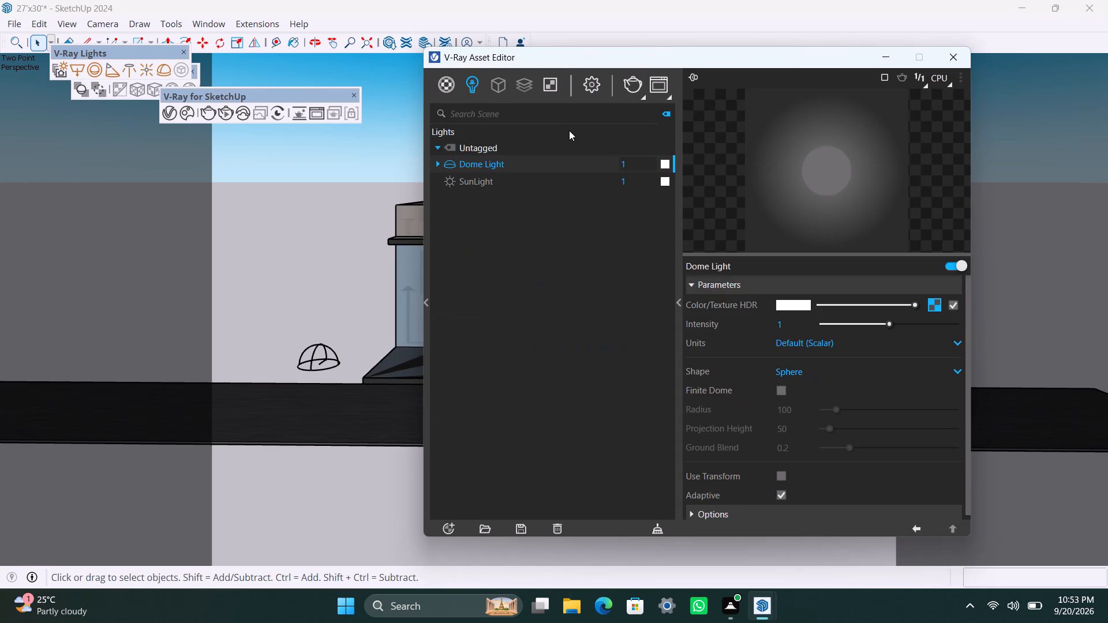
pyautogui.click(627, 163)
pyautogui.press('5')
pyautogui.click(639, 282)
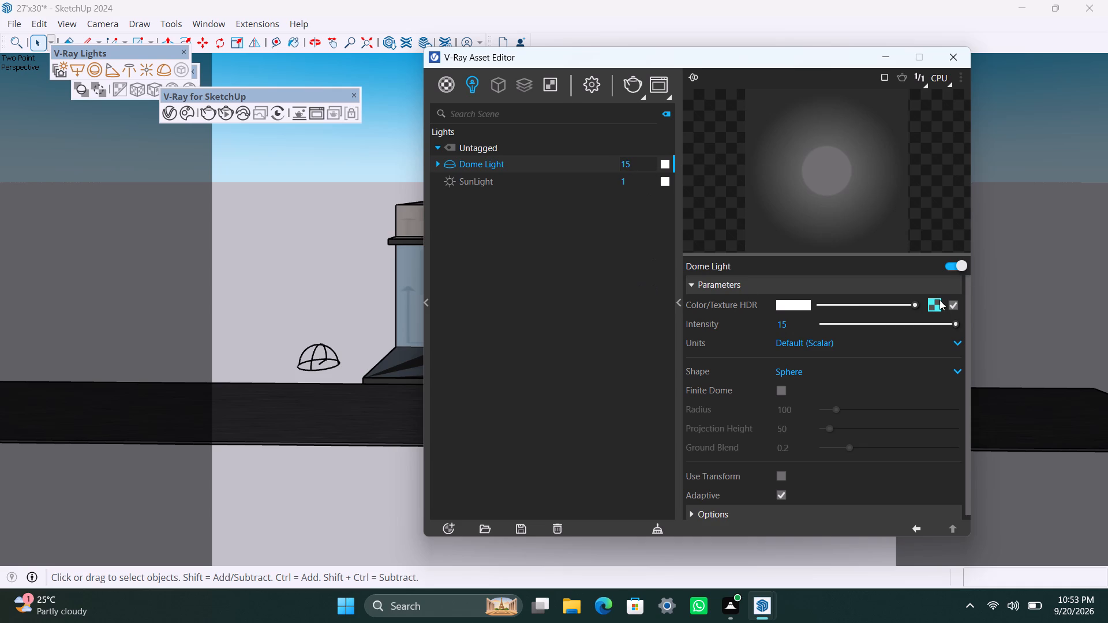
# Load charolettenbrunn_park_2k.exr from the Materials folder as the Dome Light's HDR texture.
pyautogui.click(939, 300)
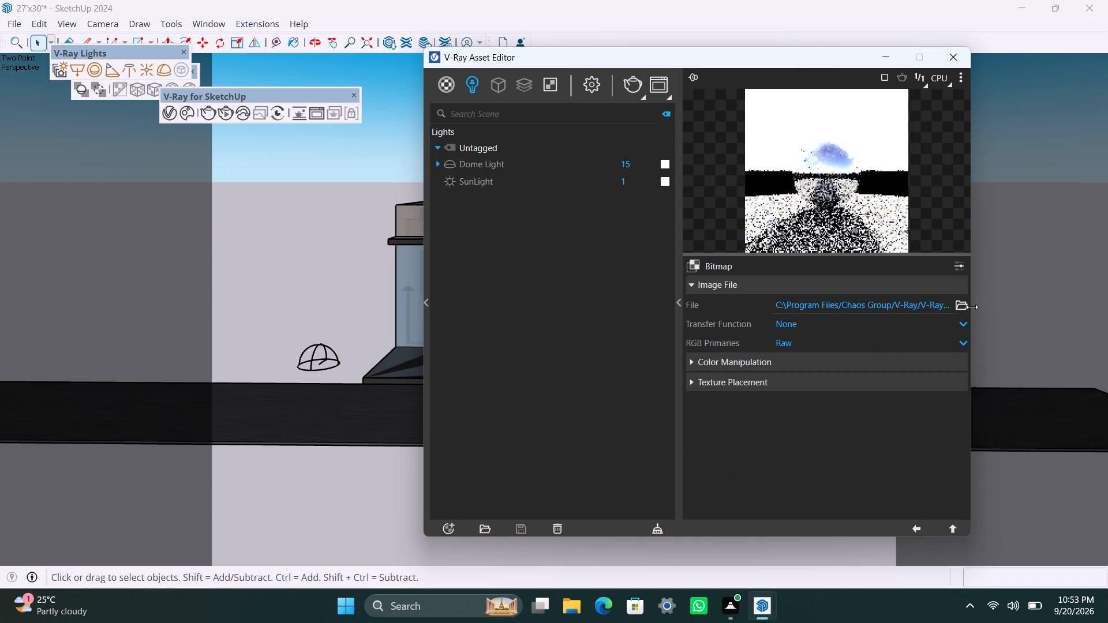
pyautogui.click(965, 306)
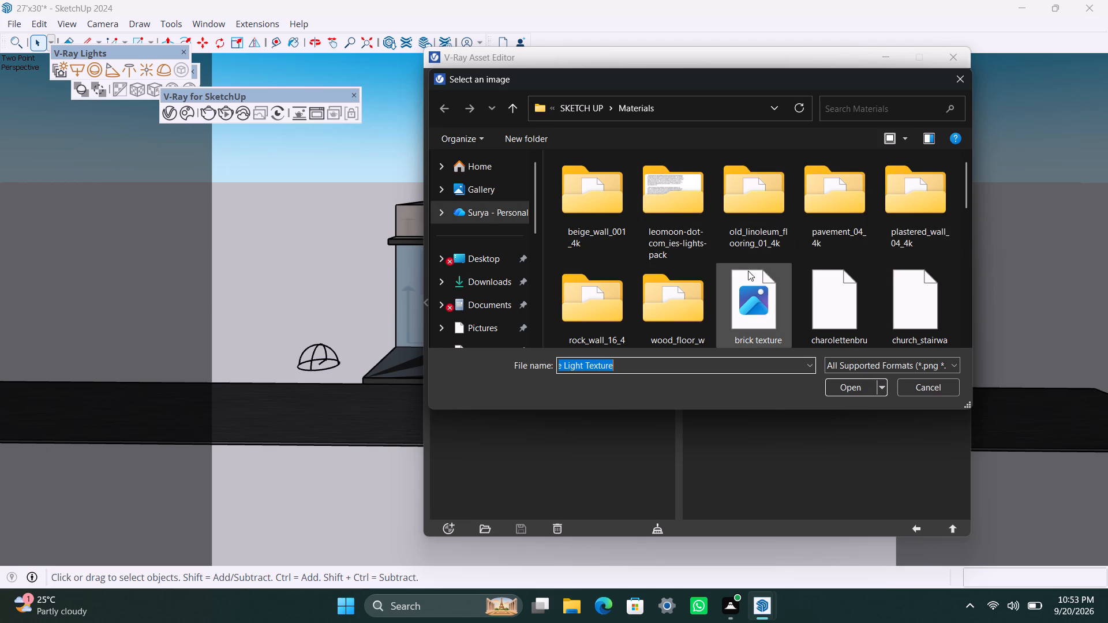
pyautogui.scroll(-1, 826, 296)
pyautogui.click(828, 297)
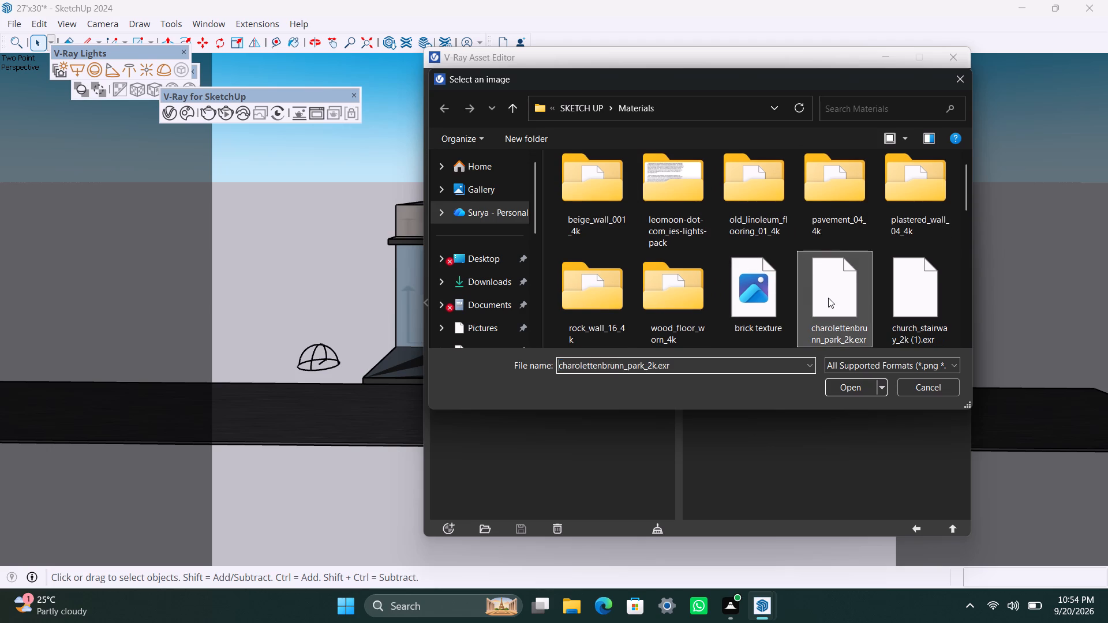
pyautogui.click(840, 388)
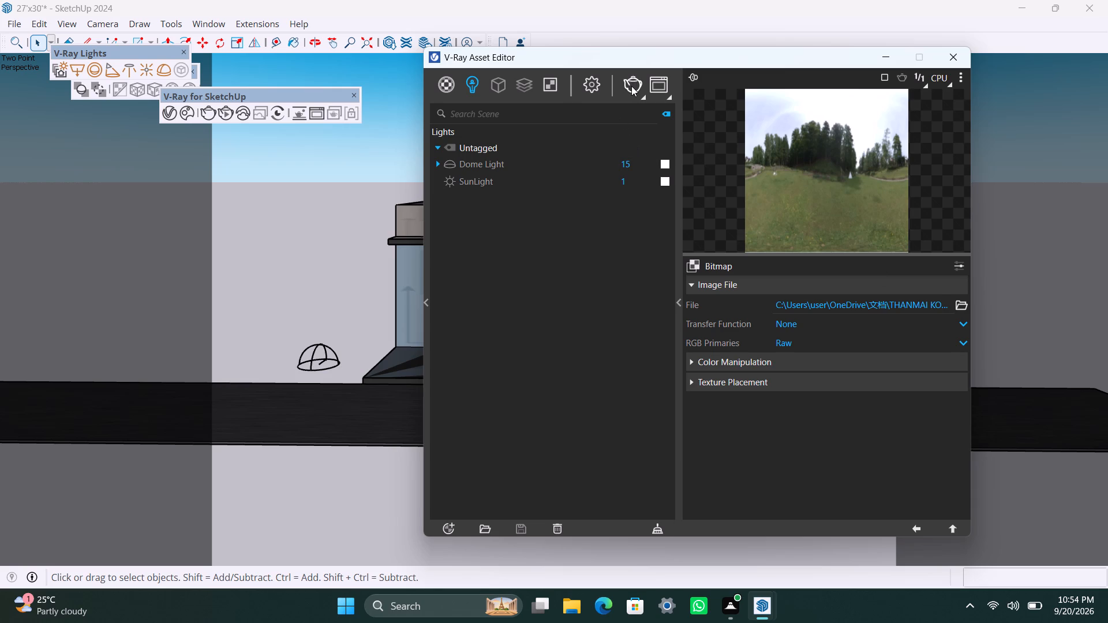
pyautogui.click(885, 55)
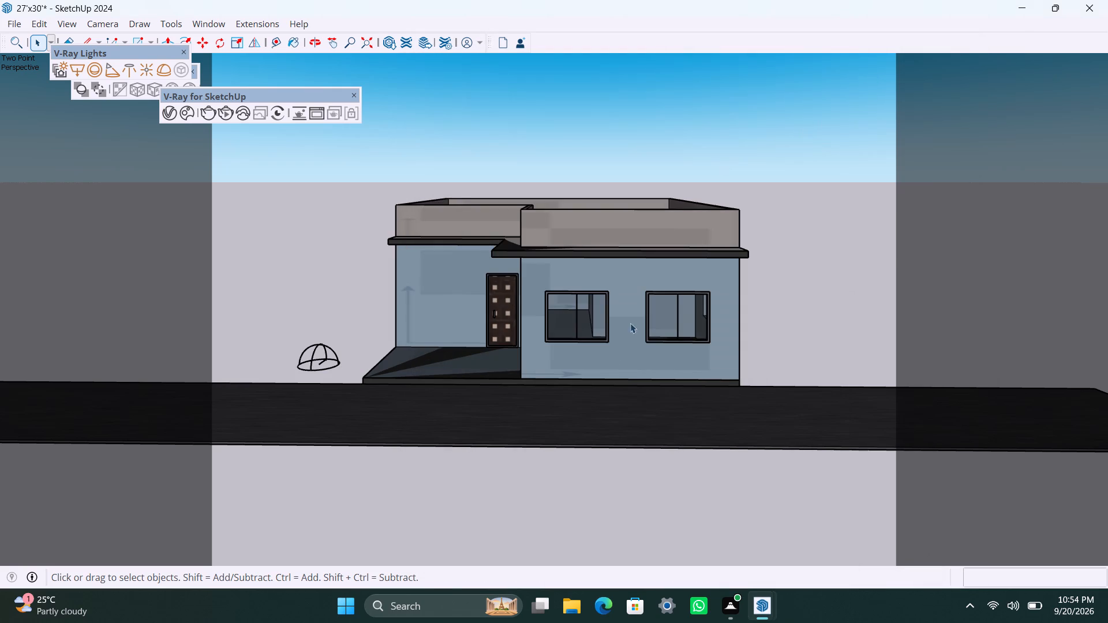
# Close the floating V-Ray for SketchUp toolbar.
pyautogui.click(355, 91)
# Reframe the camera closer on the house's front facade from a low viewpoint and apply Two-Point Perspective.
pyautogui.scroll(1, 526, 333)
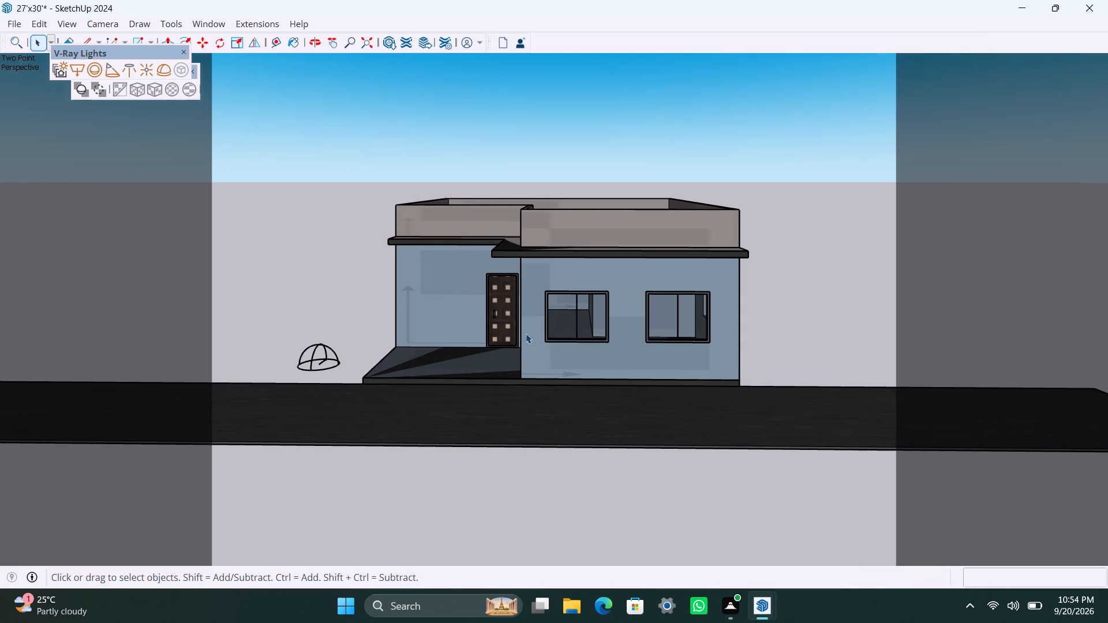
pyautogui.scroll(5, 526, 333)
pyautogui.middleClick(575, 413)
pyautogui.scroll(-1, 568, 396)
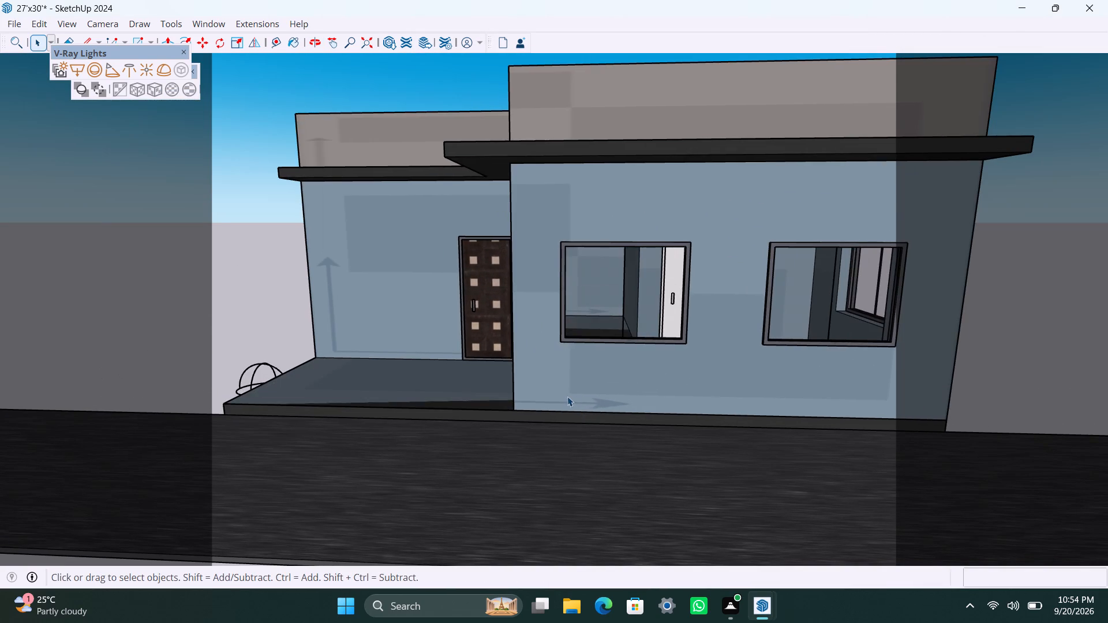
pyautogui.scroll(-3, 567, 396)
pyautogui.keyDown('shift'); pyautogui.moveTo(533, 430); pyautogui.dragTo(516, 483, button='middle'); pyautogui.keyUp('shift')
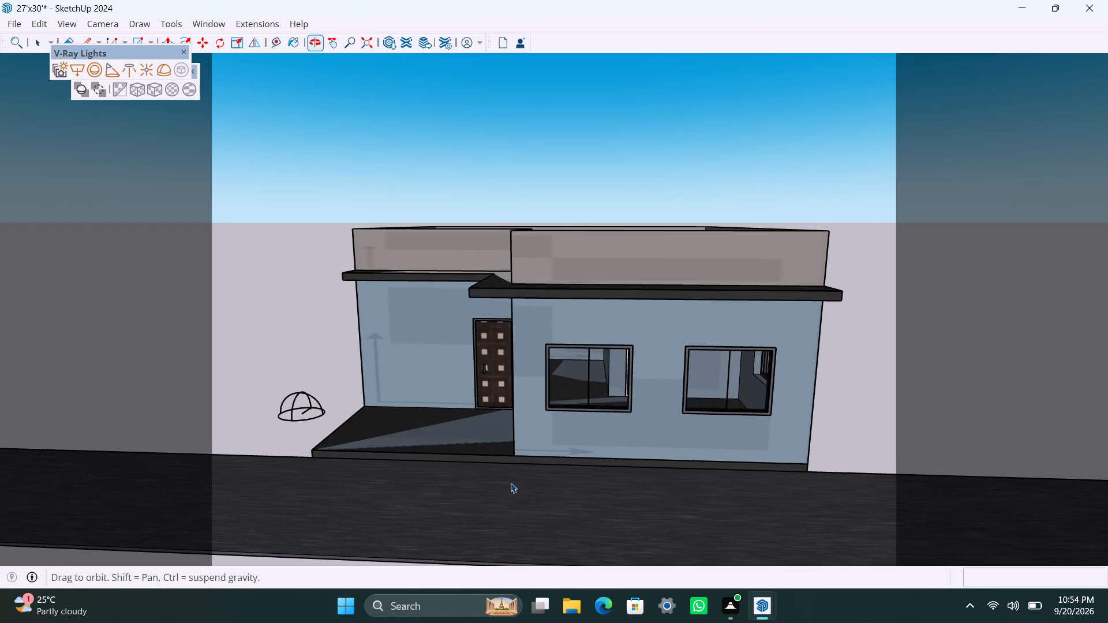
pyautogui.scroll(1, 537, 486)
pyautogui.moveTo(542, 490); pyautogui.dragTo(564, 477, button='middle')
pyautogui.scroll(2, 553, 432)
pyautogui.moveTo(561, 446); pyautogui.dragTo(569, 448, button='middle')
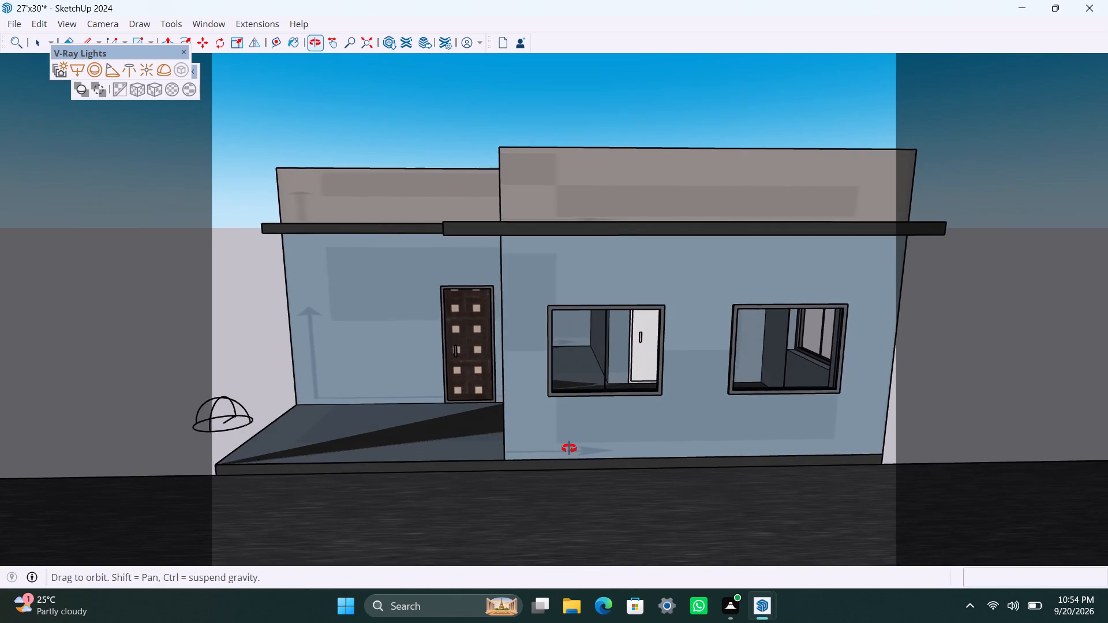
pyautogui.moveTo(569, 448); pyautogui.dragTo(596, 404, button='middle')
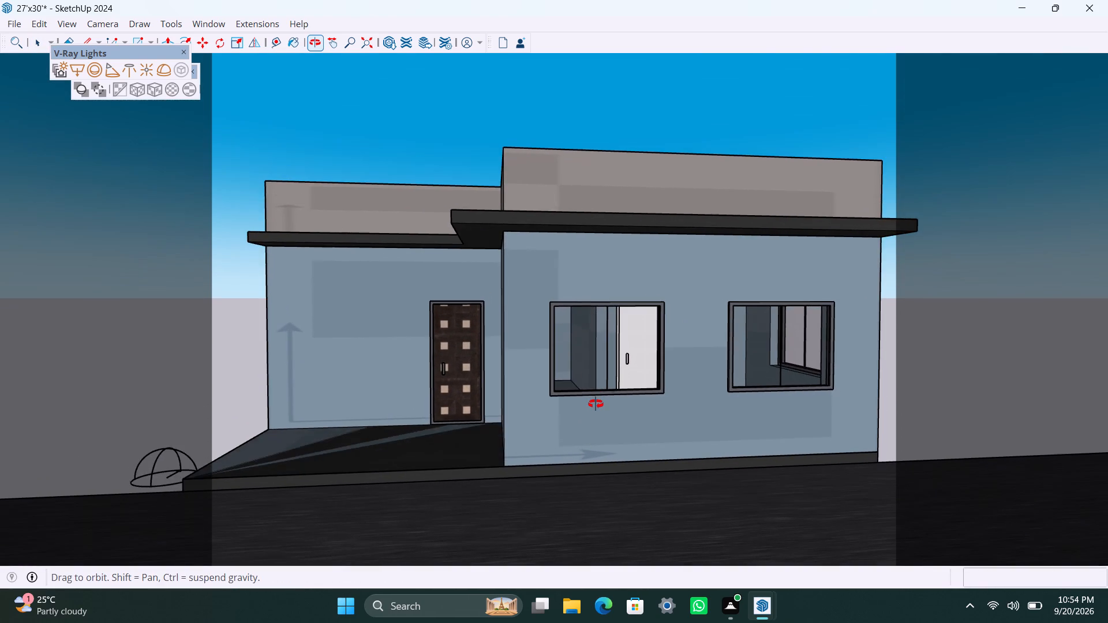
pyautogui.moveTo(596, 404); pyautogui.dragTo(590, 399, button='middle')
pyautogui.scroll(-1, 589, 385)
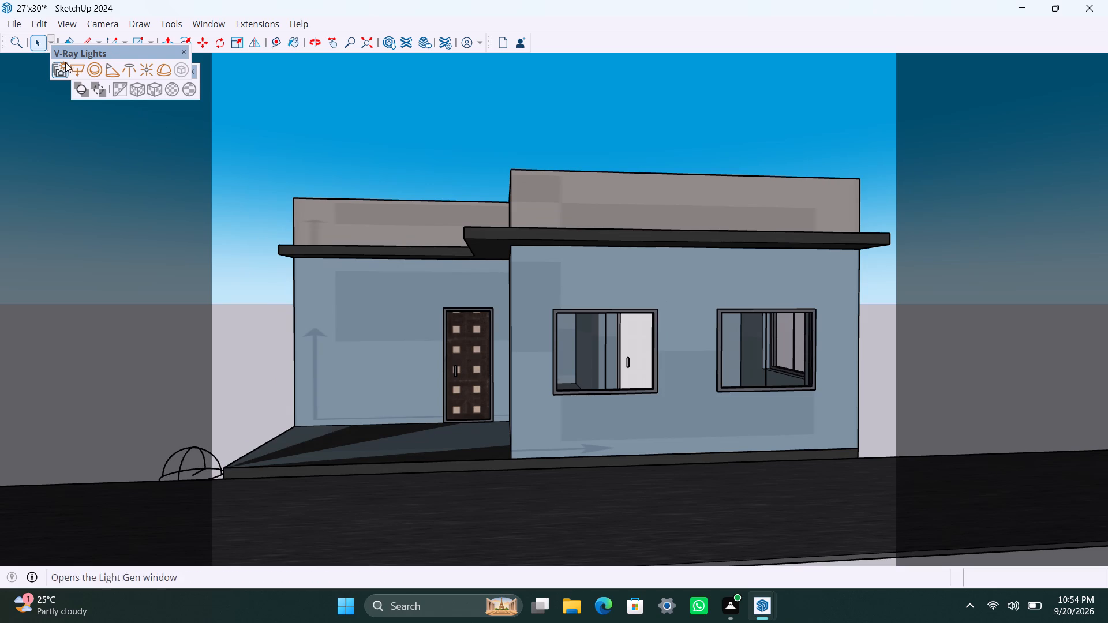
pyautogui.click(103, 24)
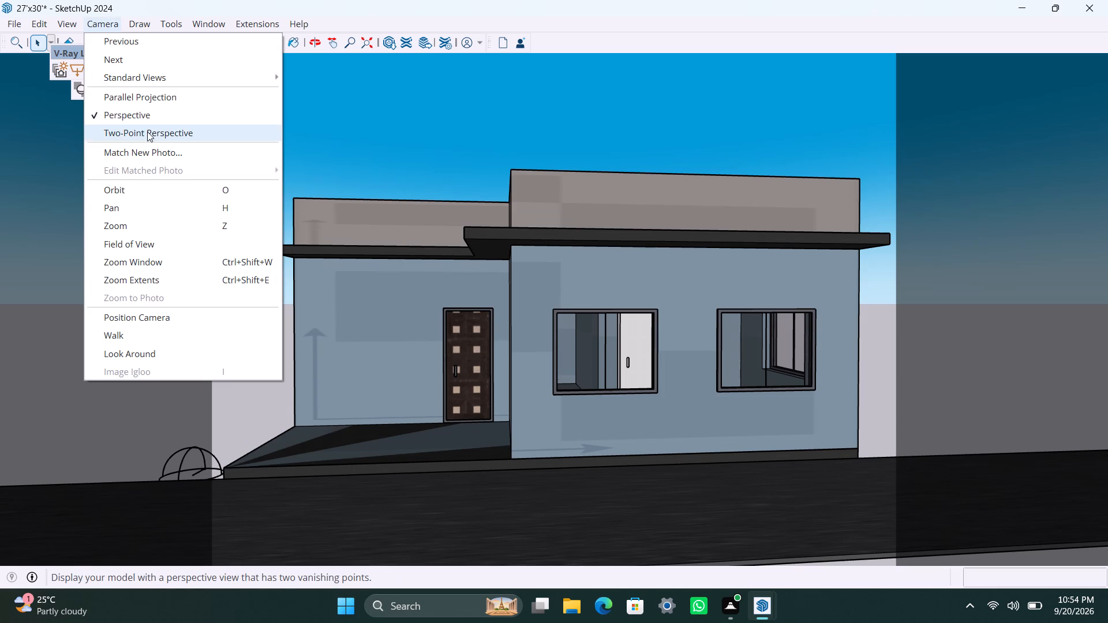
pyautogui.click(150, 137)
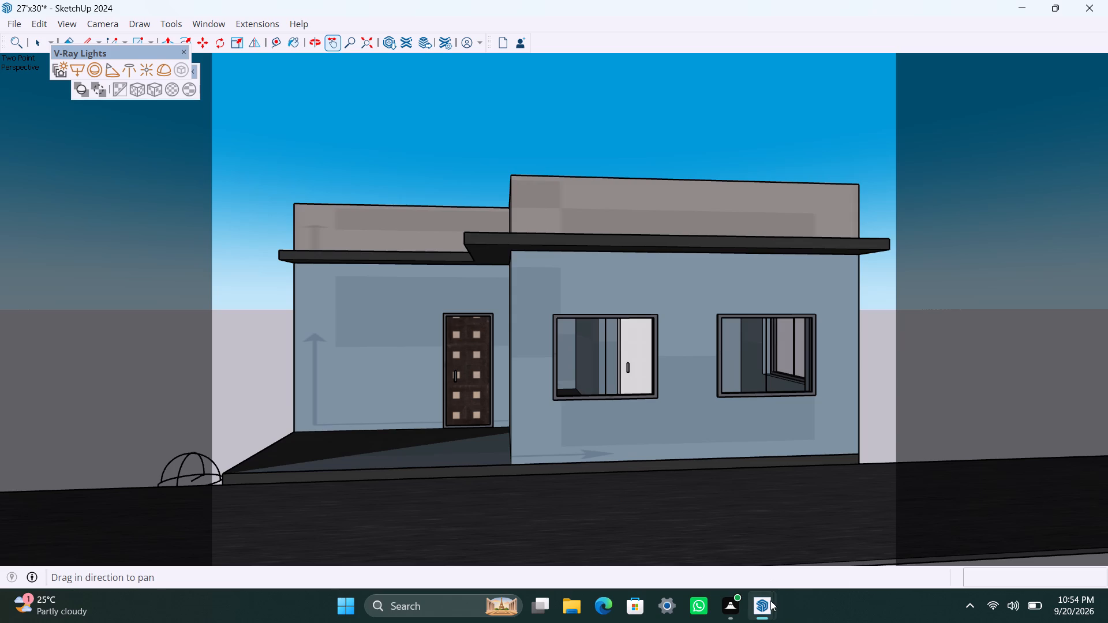
# Start a V-Ray test render of the framed facade, stop it after the first preview and put the frame buffer away.
pyautogui.click(823, 552)
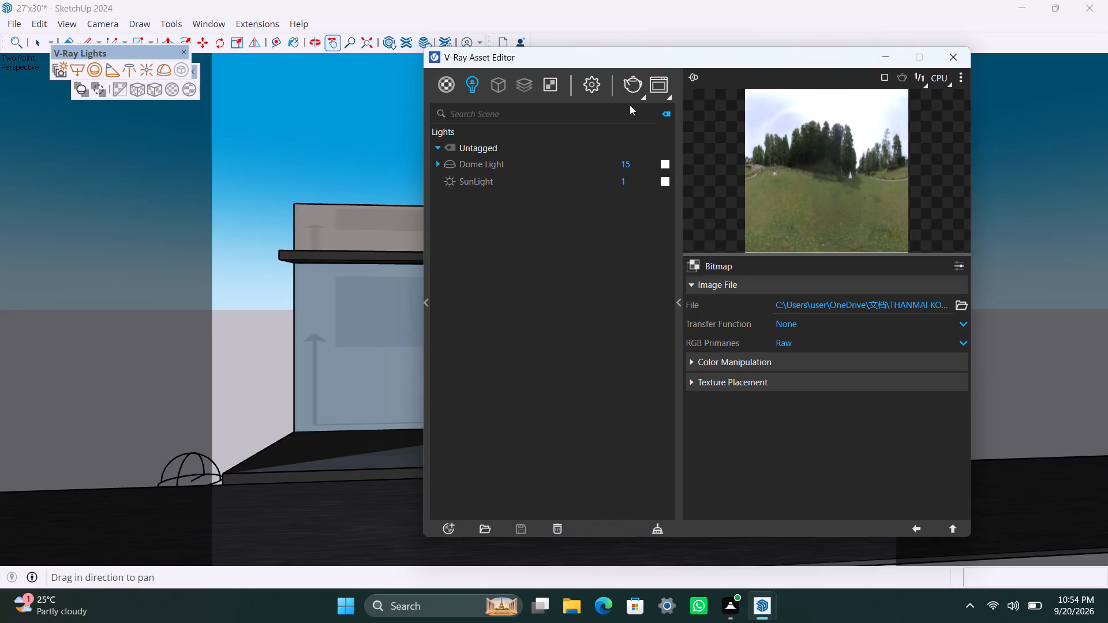
pyautogui.click(630, 85)
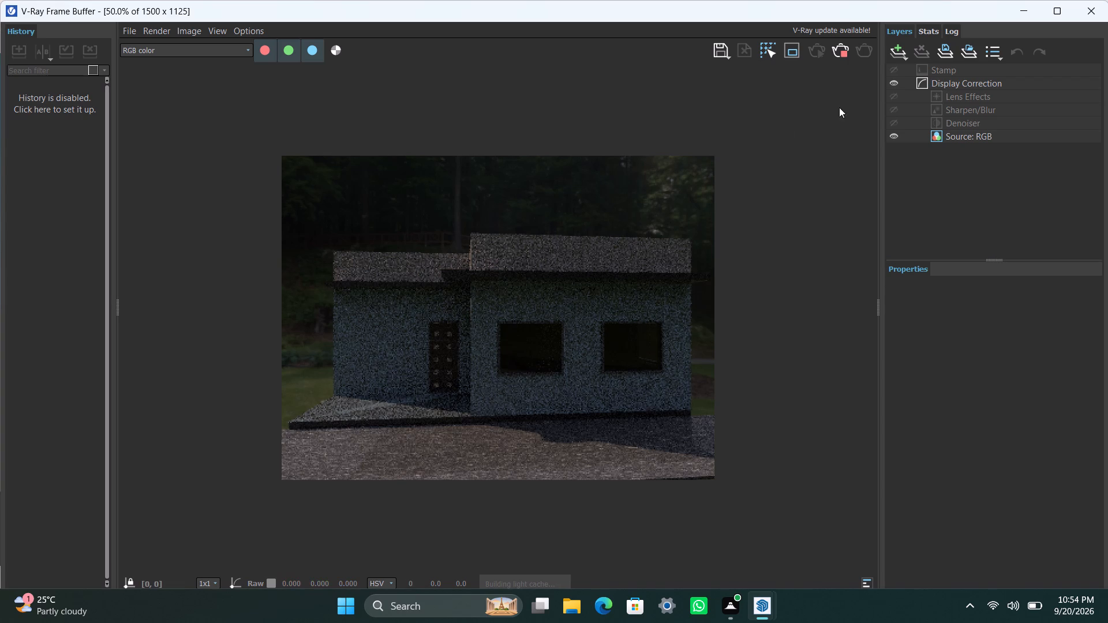
pyautogui.click(843, 55)
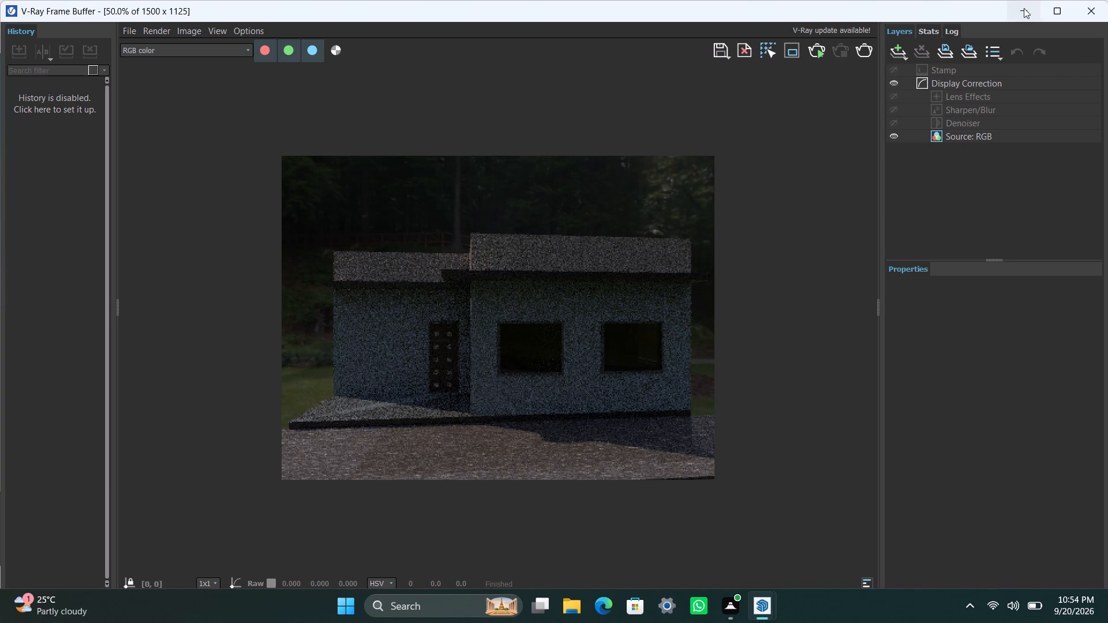
pyautogui.click(1024, 8)
# Set the SunLight's intensity to 0.5.
pyautogui.scroll(-2, 296, 519)
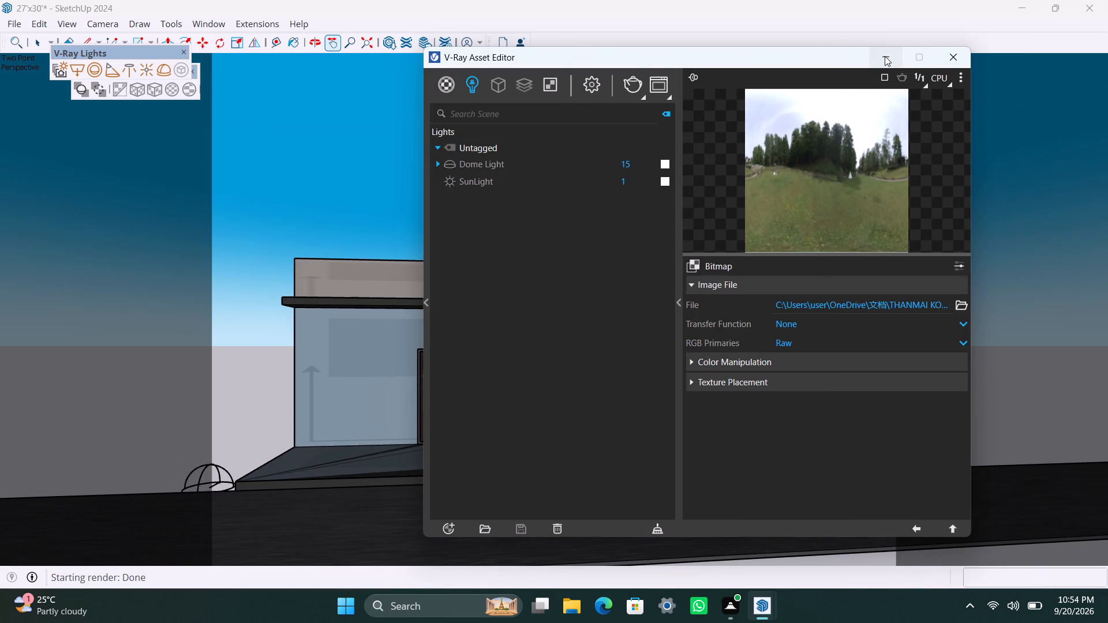
pyautogui.moveTo(638, 183); pyautogui.dragTo(610, 182)
pyautogui.write('0.5')
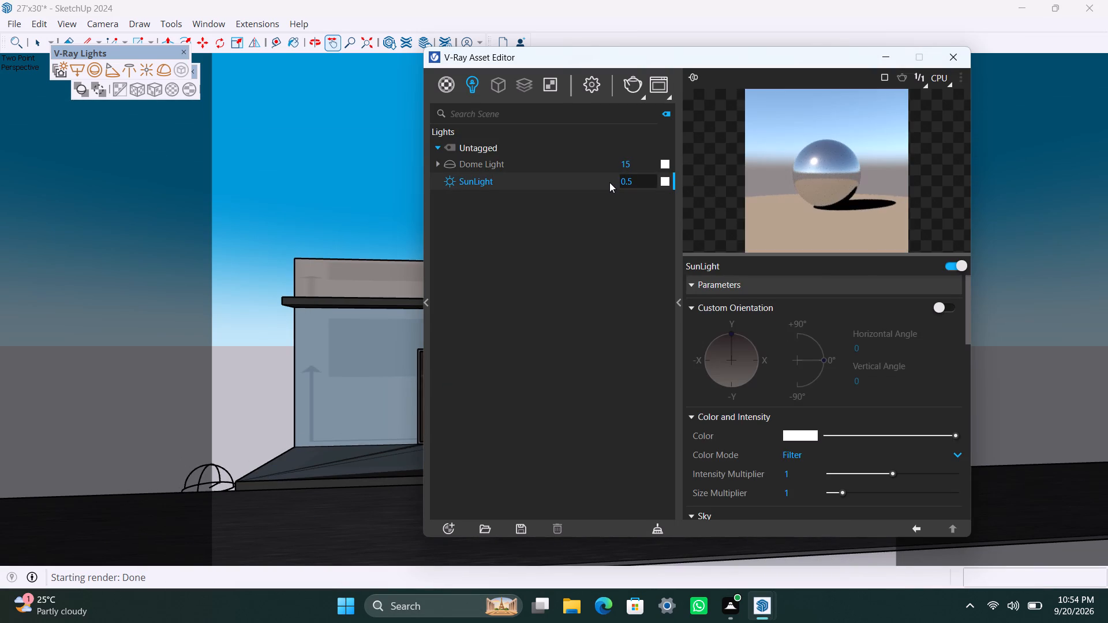
pyautogui.click(392, 192)
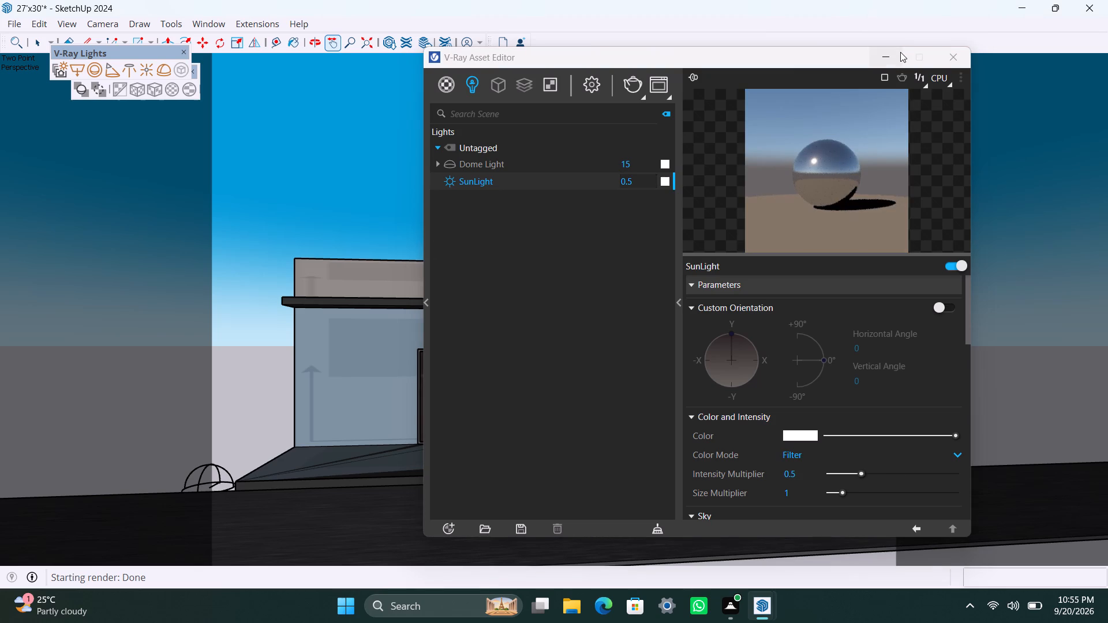
pyautogui.click(892, 52)
# Reframe the camera on the front facade with the porch, door and both windows inside the safe frame.
pyautogui.scroll(1, 716, 407)
pyautogui.moveTo(774, 460); pyautogui.dragTo(746, 472, button='middle')
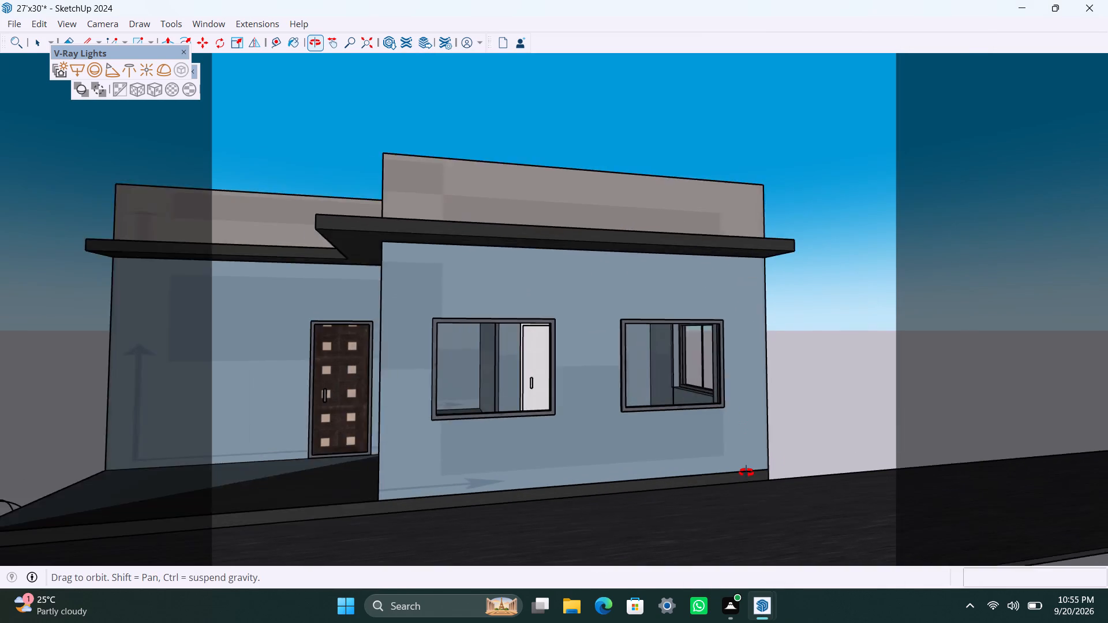
pyautogui.moveTo(746, 472); pyautogui.dragTo(626, 493, button='middle')
pyautogui.scroll(-2, 626, 461)
pyautogui.keyDown('shift'); pyautogui.moveTo(639, 474); pyautogui.dragTo(757, 443, button='middle'); pyautogui.keyUp('shift')
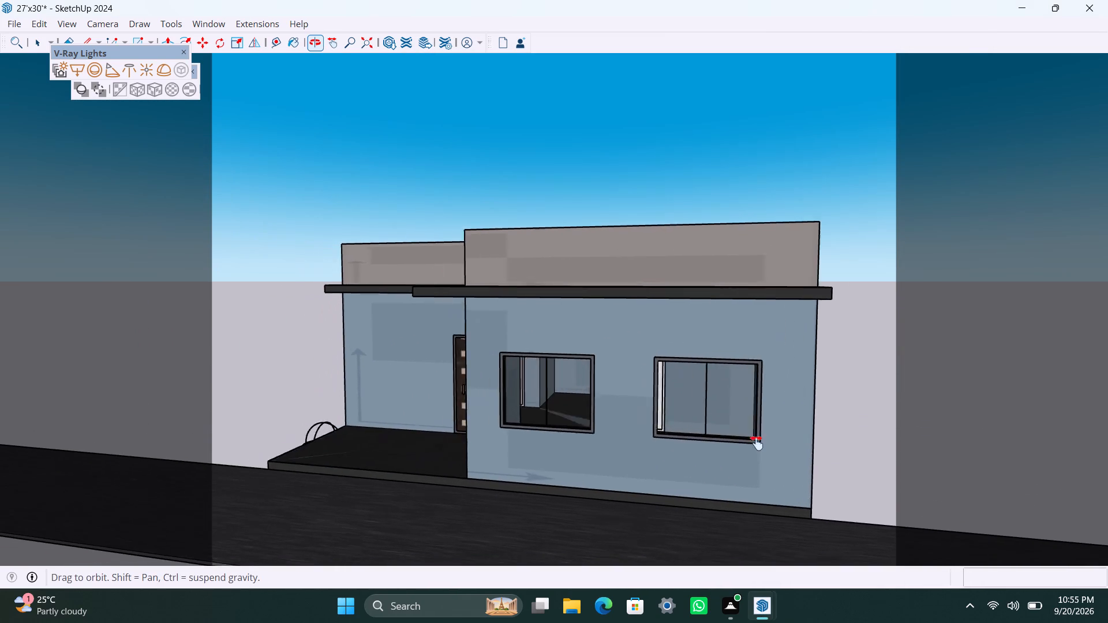
pyautogui.keyDown('shift'); pyautogui.moveTo(757, 443); pyautogui.dragTo(750, 430, button='middle'); pyautogui.keyUp('shift')
pyautogui.scroll(1, 645, 431)
pyautogui.moveTo(644, 488); pyautogui.dragTo(697, 506, button='middle')
pyautogui.scroll(1, 654, 492)
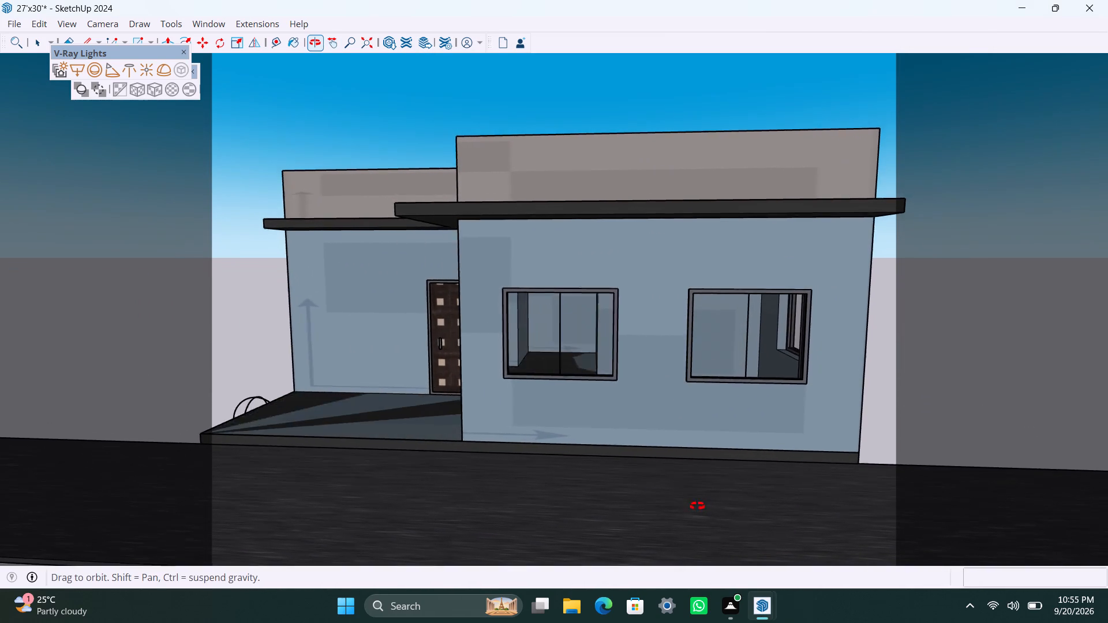
pyautogui.moveTo(697, 506); pyautogui.dragTo(726, 507, button='middle')
pyautogui.scroll(-3, 713, 469)
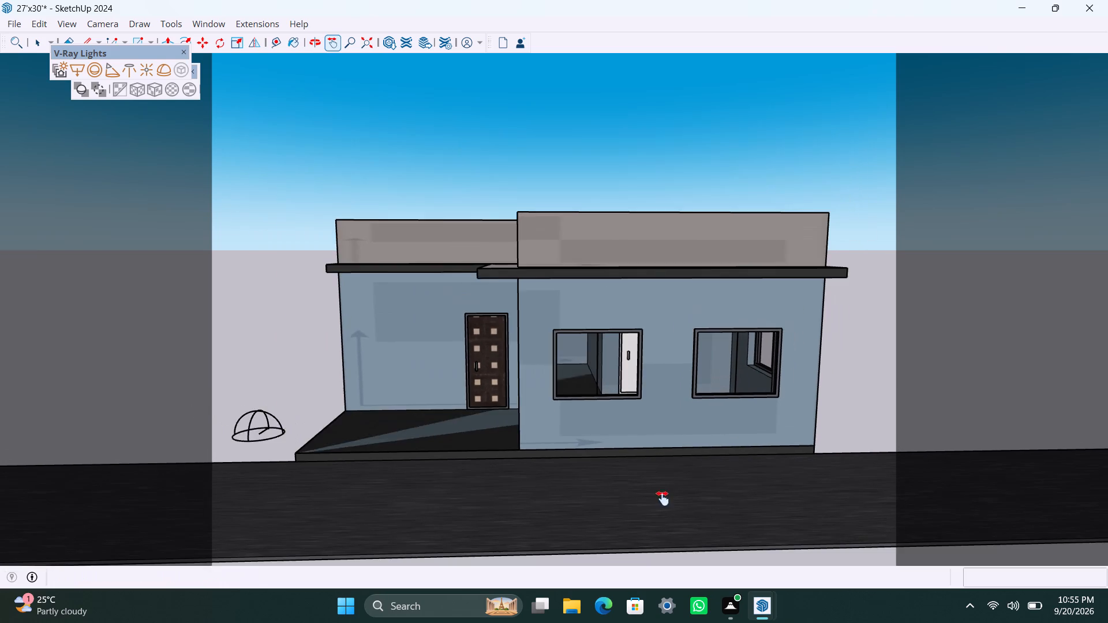
pyautogui.moveTo(665, 499); pyautogui.dragTo(672, 499, button='middle')
pyautogui.scroll(3, 676, 489)
pyautogui.moveTo(692, 479); pyautogui.dragTo(691, 475, button='middle')
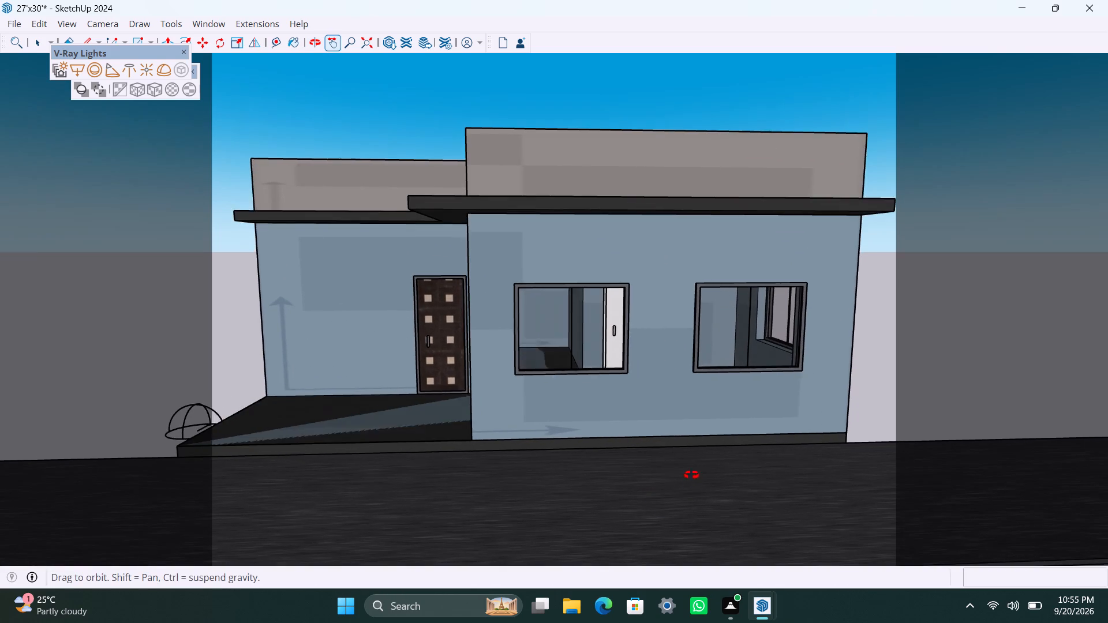
pyautogui.moveTo(691, 475); pyautogui.dragTo(697, 452, button='middle')
pyautogui.scroll(-1, 698, 452)
pyautogui.keyDown('shift'); pyautogui.moveTo(706, 453); pyautogui.dragTo(706, 472, button='middle'); pyautogui.keyUp('shift')
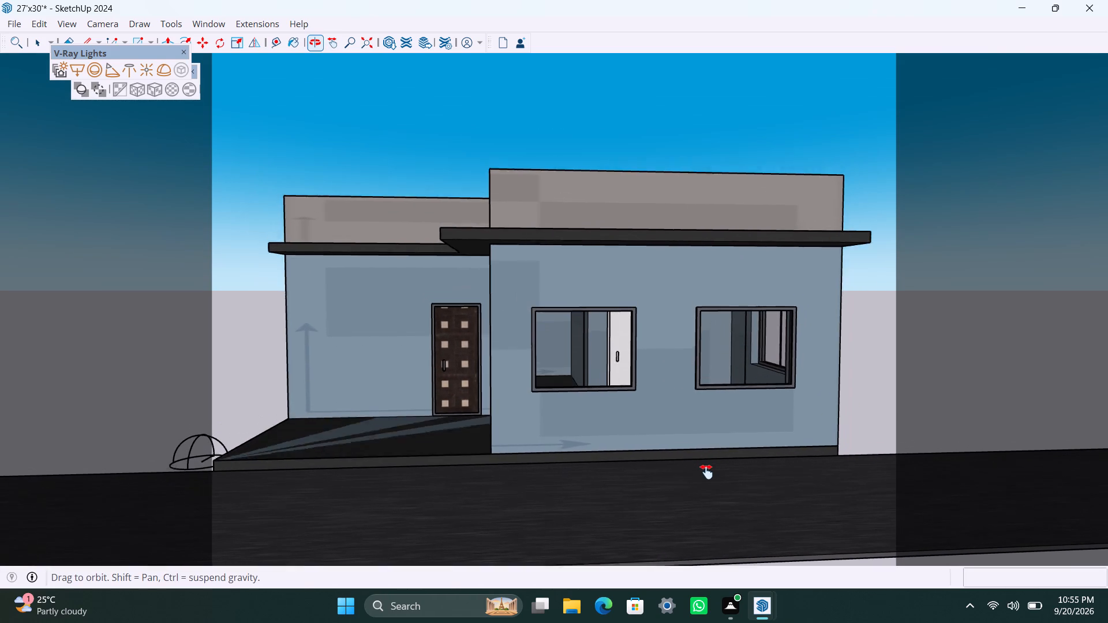
pyautogui.keyDown('shift'); pyautogui.moveTo(706, 472); pyautogui.dragTo(699, 497, button='middle'); pyautogui.keyUp('shift')
pyautogui.scroll(-2, 684, 460)
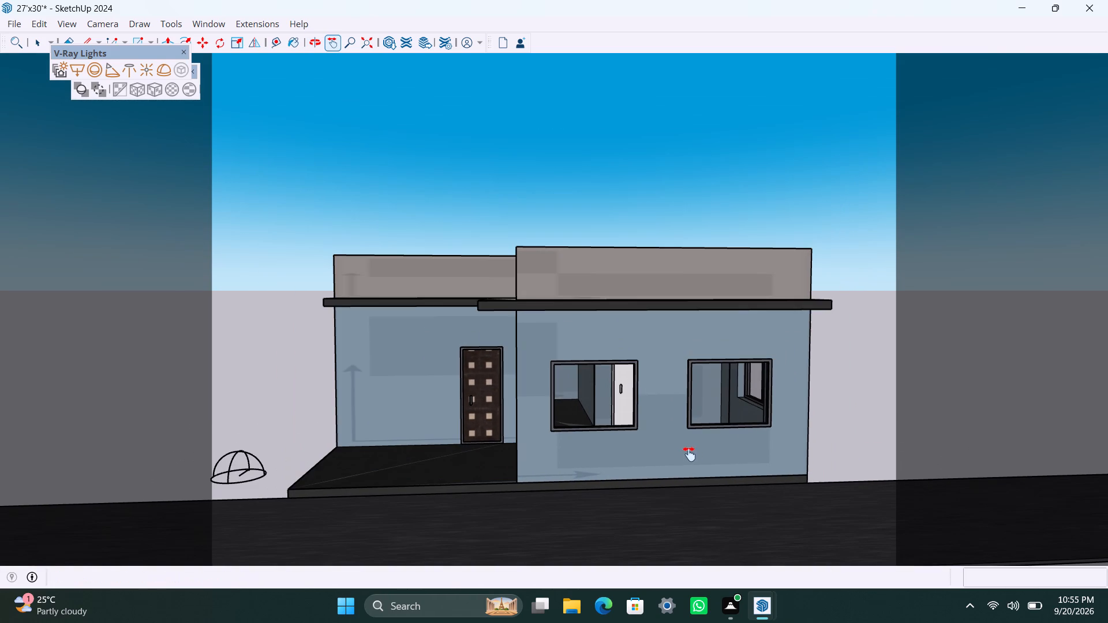
pyautogui.keyDown('shift'); pyautogui.middleClick(689, 454); pyautogui.keyUp('shift')
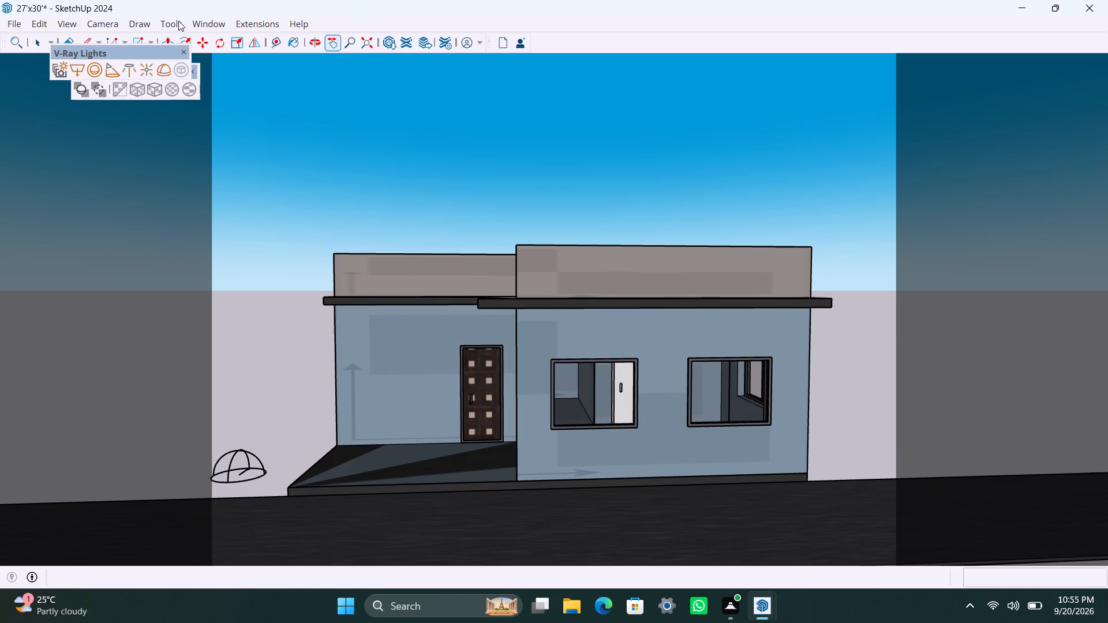
# Apply Two-Point Perspective to the new view and centre the whole house within the safe frame.
pyautogui.click(110, 19)
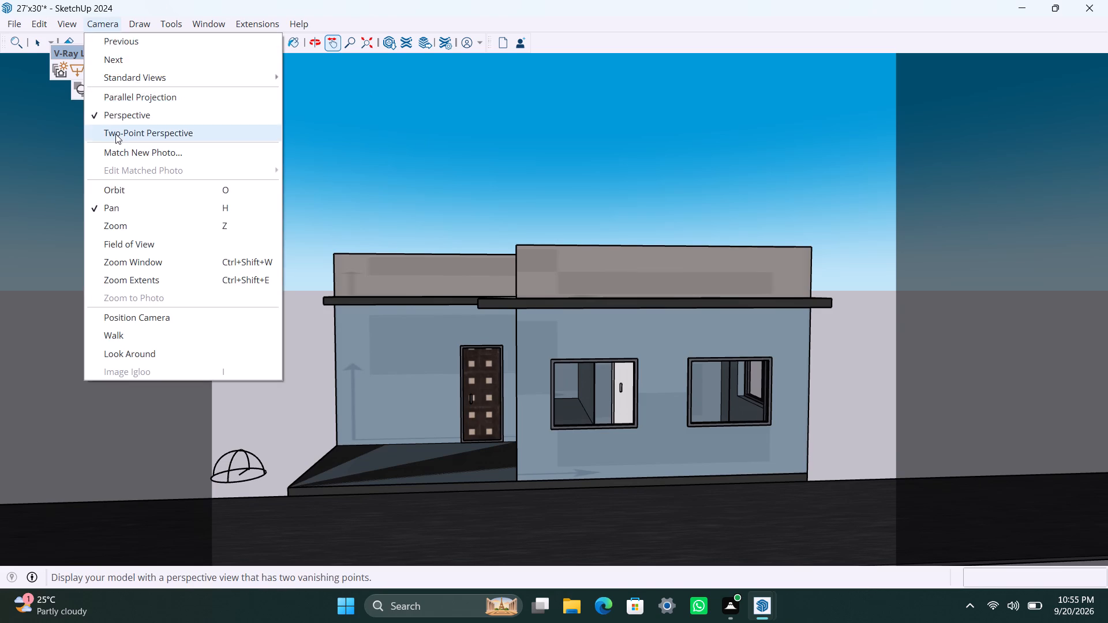
pyautogui.click(116, 134)
pyautogui.keyDown('shift'); pyautogui.moveTo(571, 471); pyautogui.dragTo(575, 434, button='middle'); pyautogui.keyUp('shift')
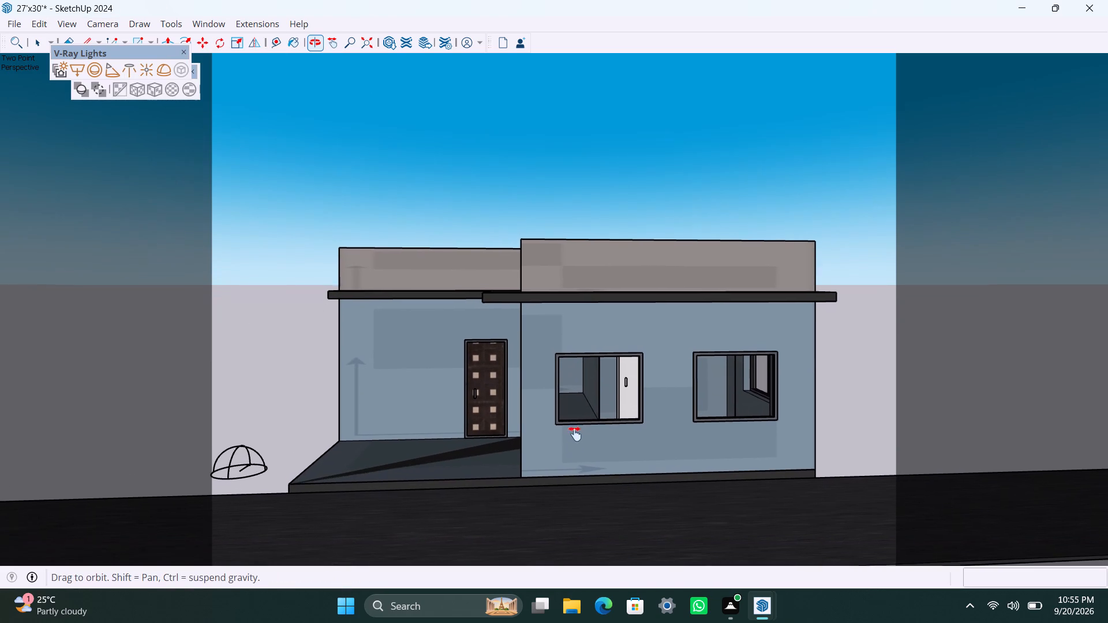
pyautogui.keyDown('shift'); pyautogui.moveTo(575, 434); pyautogui.dragTo(575, 457, button='middle'); pyautogui.keyUp('shift')
pyautogui.scroll(2, 571, 454)
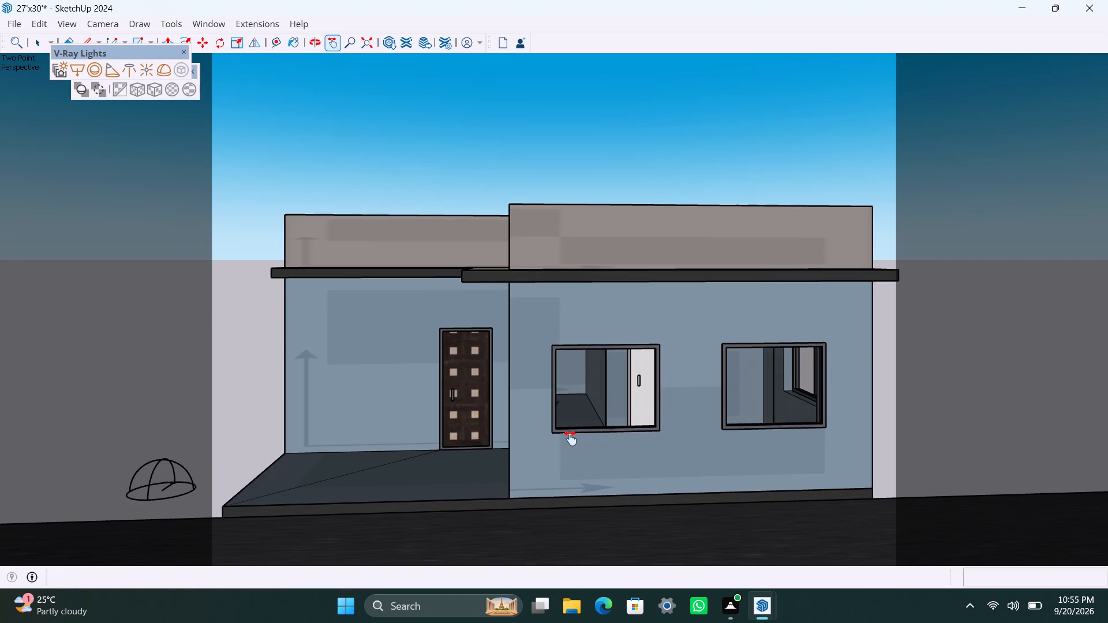
pyautogui.keyDown('shift'); pyautogui.moveTo(570, 438); pyautogui.dragTo(559, 423, button='middle'); pyautogui.keyUp('shift')
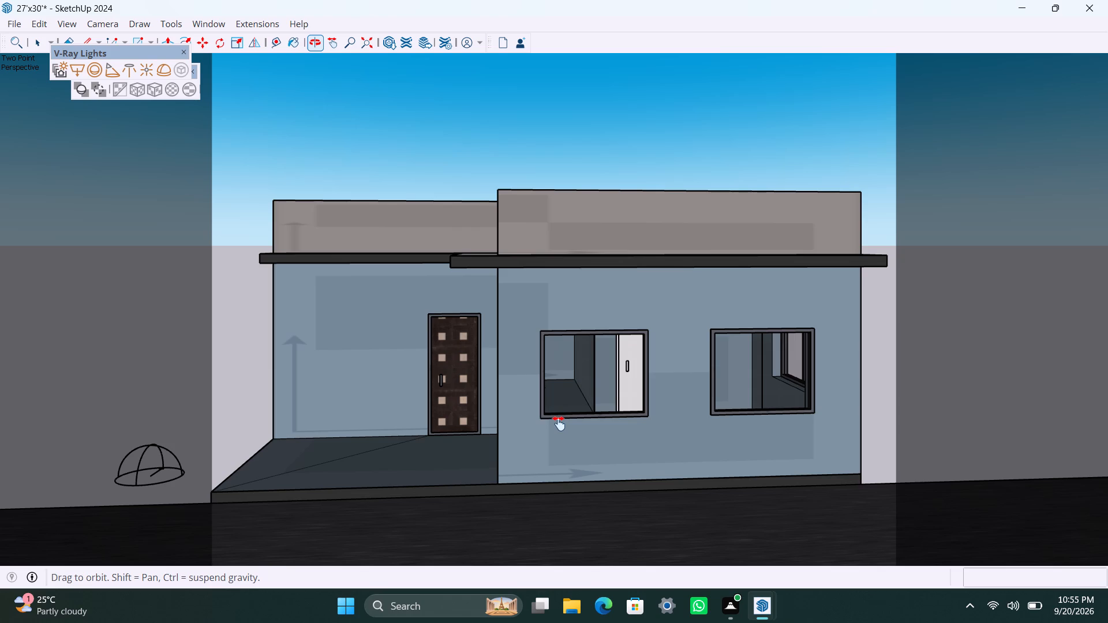
pyautogui.keyDown('shift'); pyautogui.moveTo(559, 423); pyautogui.dragTo(563, 423, button='middle'); pyautogui.keyUp('shift')
pyautogui.scroll(-1, 563, 422)
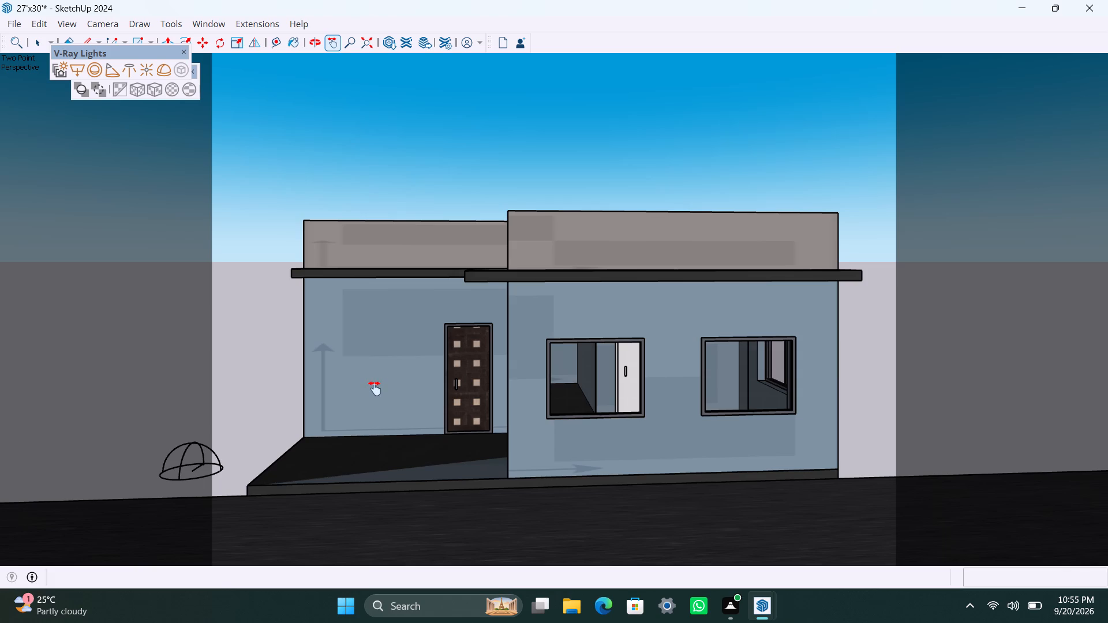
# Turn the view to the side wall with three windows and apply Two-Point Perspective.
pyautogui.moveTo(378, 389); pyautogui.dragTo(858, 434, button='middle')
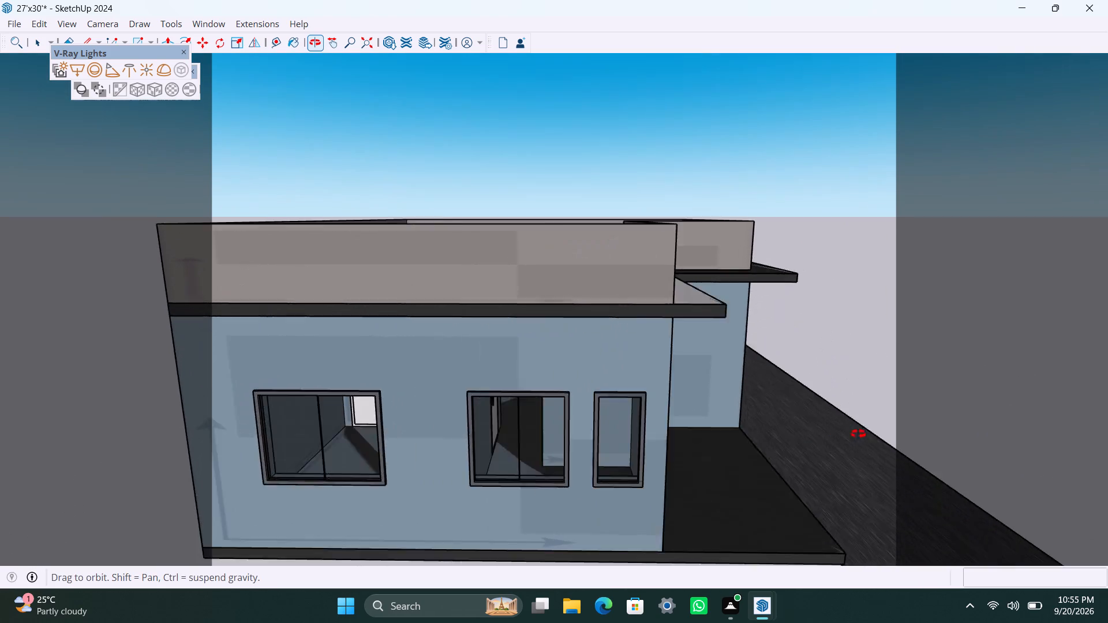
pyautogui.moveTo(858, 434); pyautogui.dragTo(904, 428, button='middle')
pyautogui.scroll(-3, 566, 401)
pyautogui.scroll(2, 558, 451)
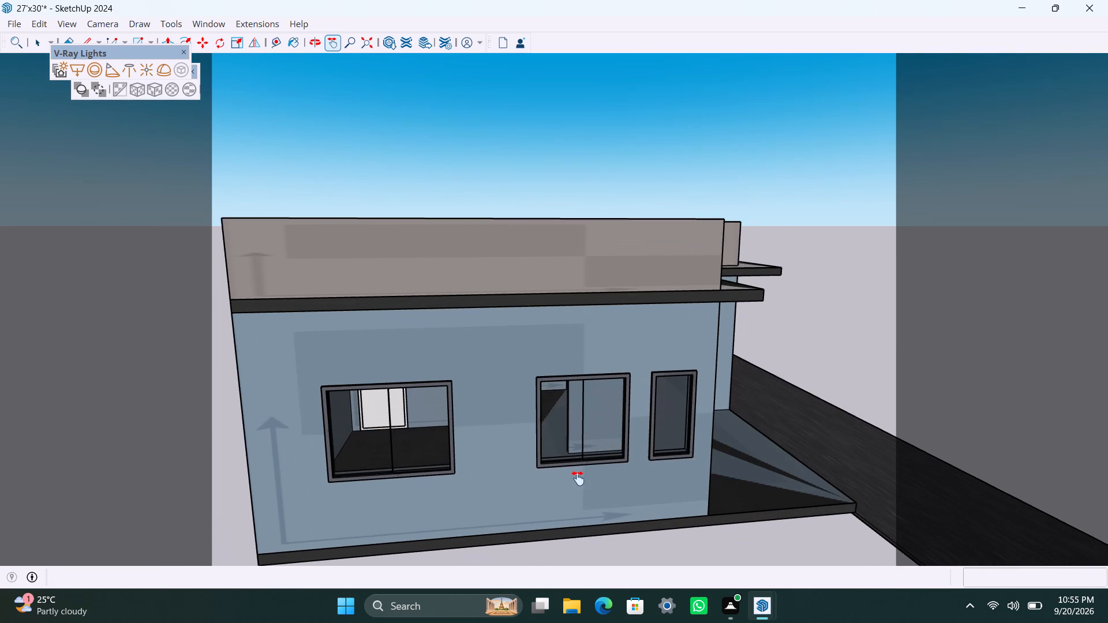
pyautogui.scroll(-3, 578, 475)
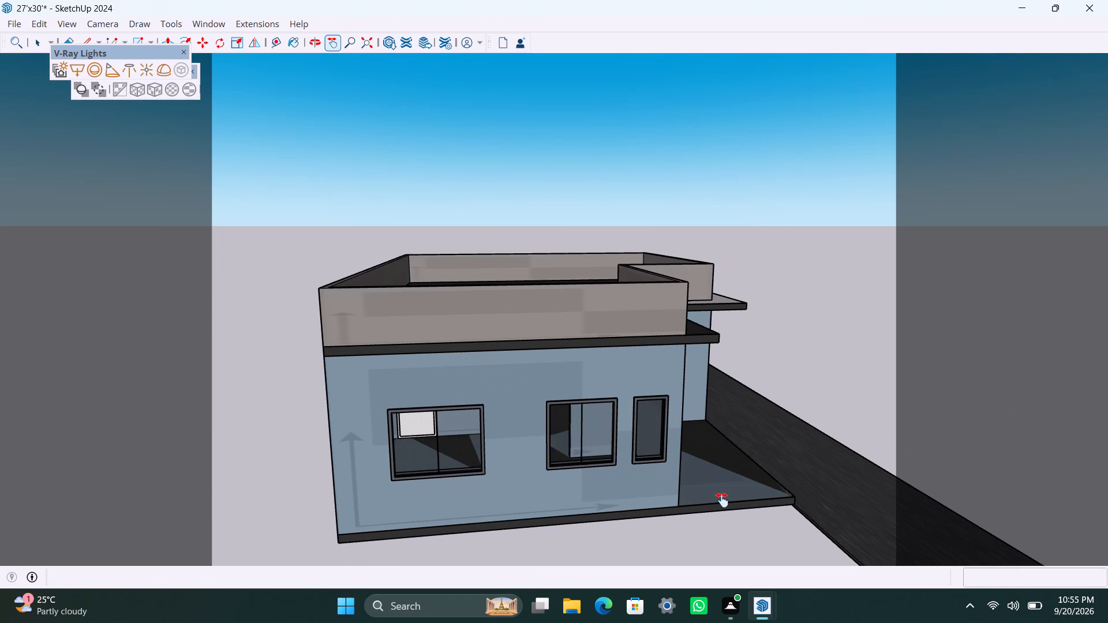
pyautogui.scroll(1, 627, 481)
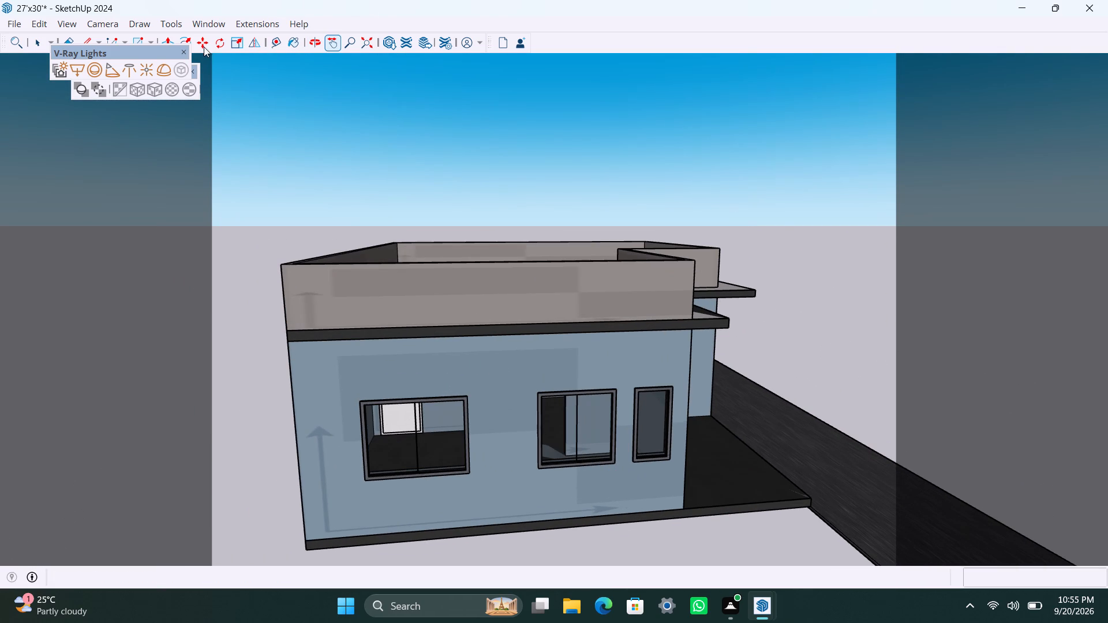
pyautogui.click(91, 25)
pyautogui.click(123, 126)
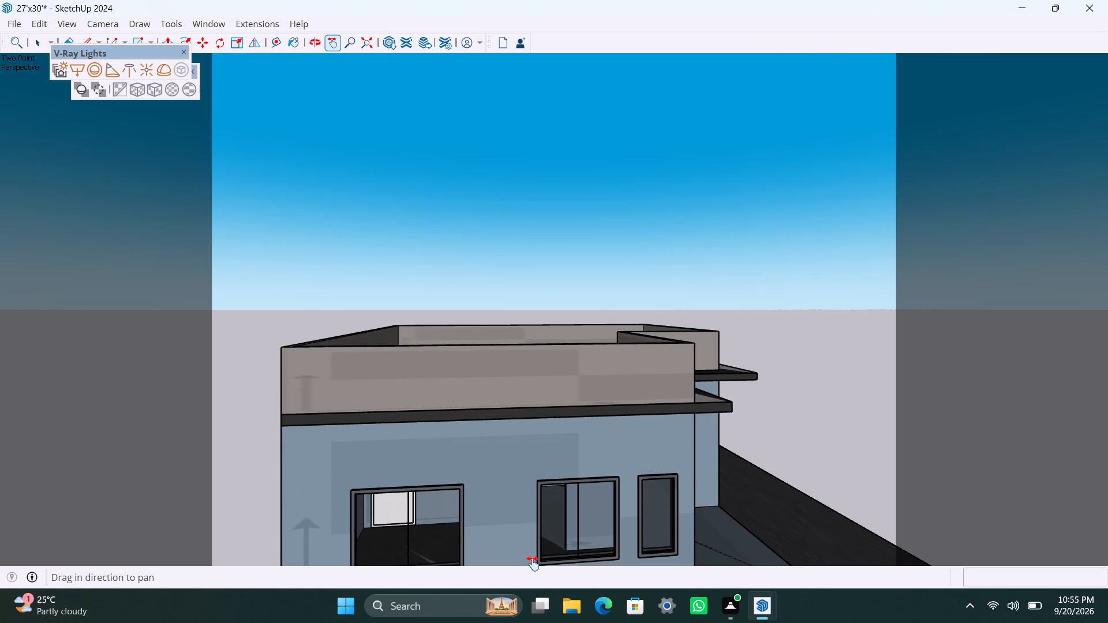
# Lower the camera to a near-level view of the three-window side wall and fit the wall within the safe frame.
pyautogui.keyDown('shift'); pyautogui.moveTo(531, 508); pyautogui.dragTo(534, 366, button='middle'); pyautogui.keyUp('shift')
pyautogui.moveTo(533, 441); pyautogui.dragTo(503, 390, button='middle')
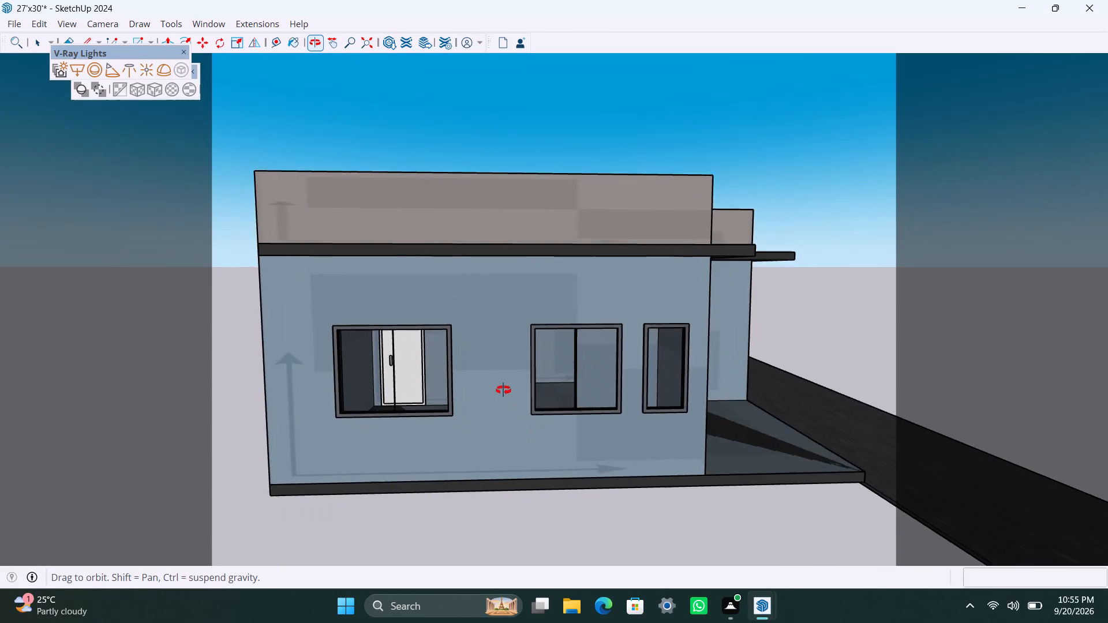
pyautogui.moveTo(503, 390); pyautogui.dragTo(516, 360, button='middle')
pyautogui.scroll(2, 514, 361)
pyautogui.scroll(-2, 517, 361)
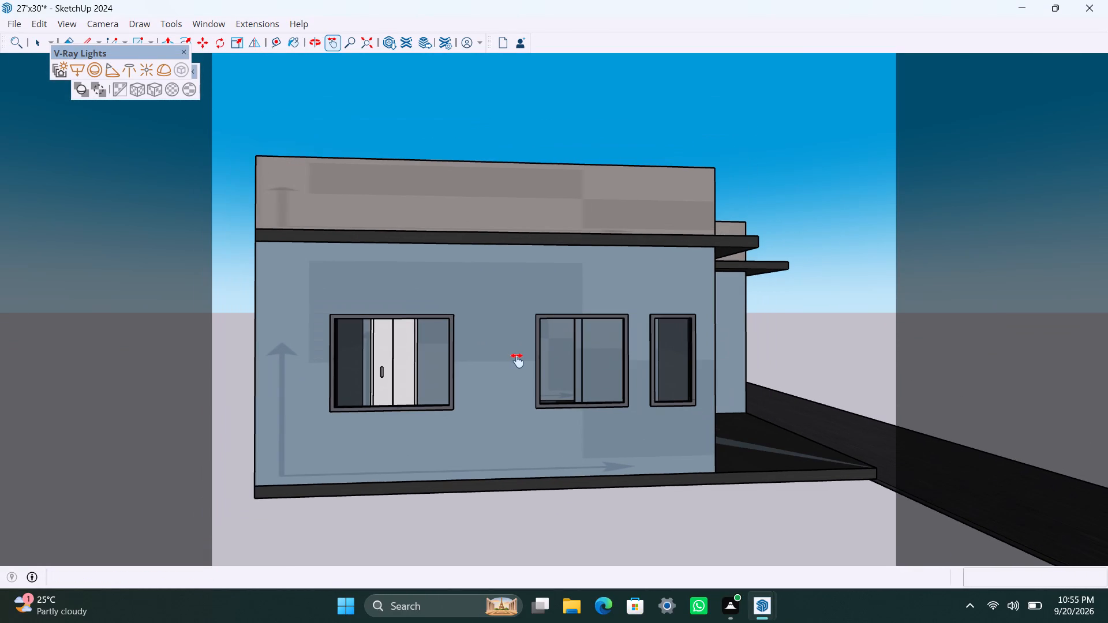
# Make the V-Ray for SketchUp tools available in the workspace.
pyautogui.rightClick(658, 50)
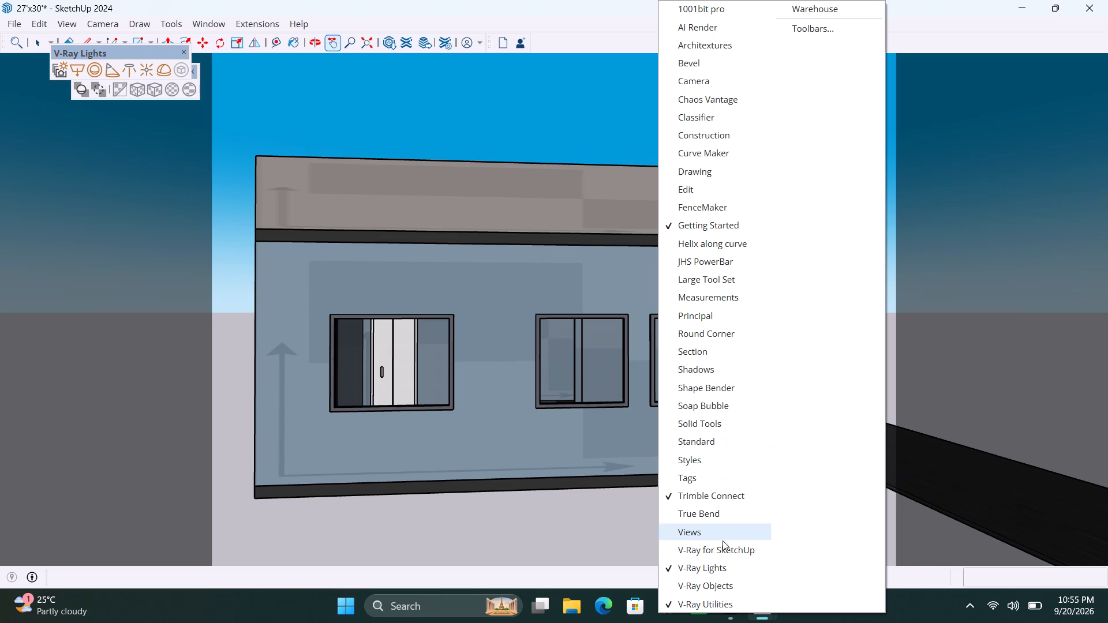
pyautogui.click(721, 552)
# Run a V-Ray test render of the side wall, stop it after the preview and put the frame buffer away.
pyautogui.click(231, 114)
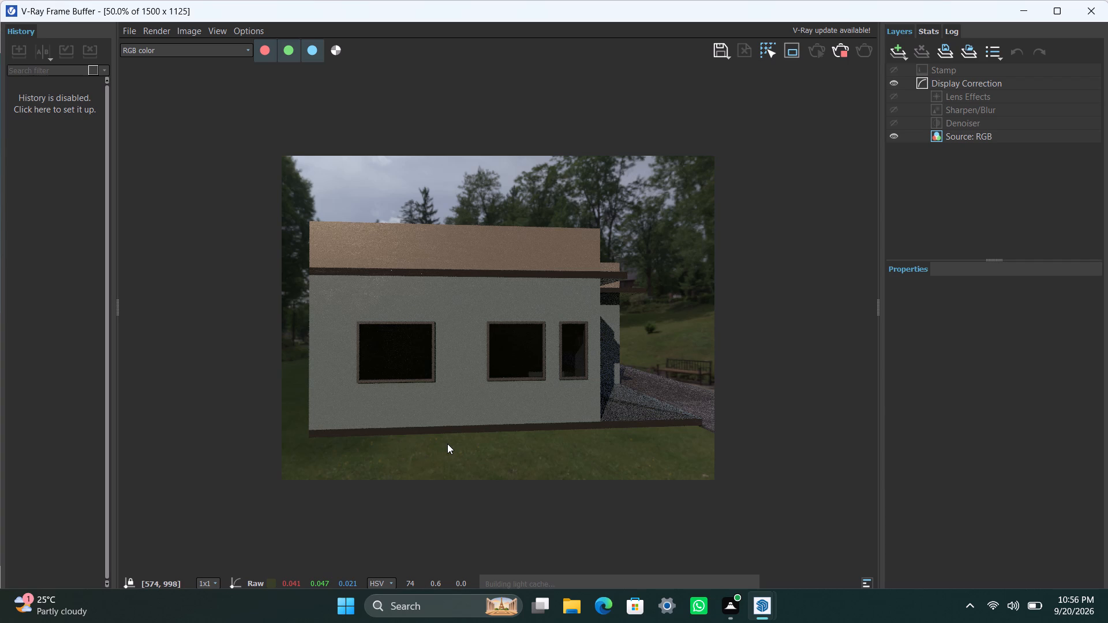
pyautogui.click(843, 54)
pyautogui.click(1018, 7)
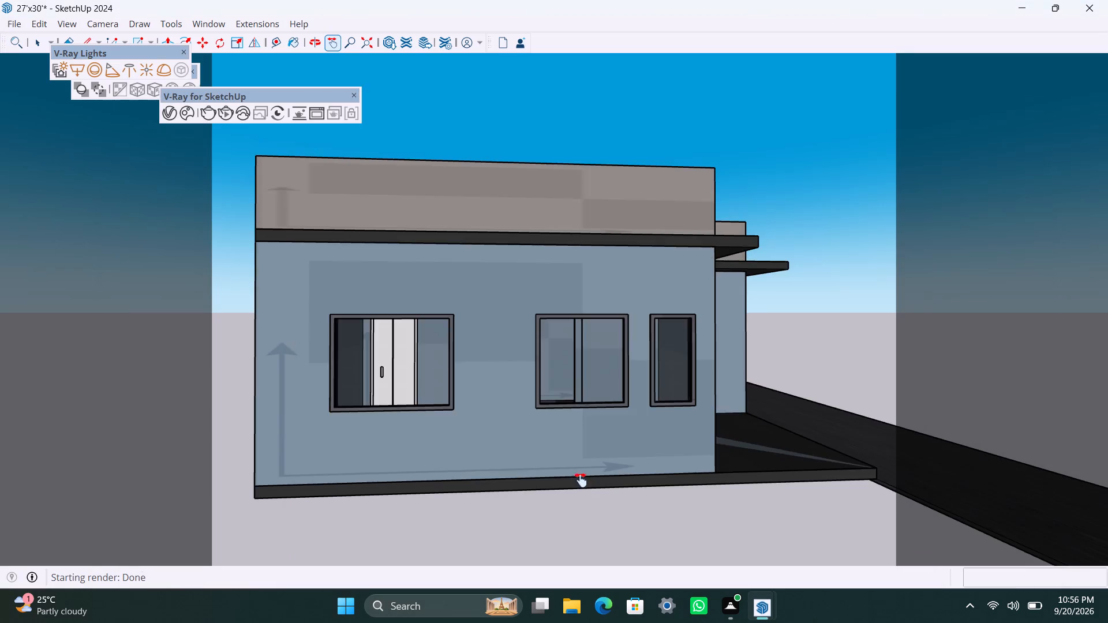
# Reframe the camera on the house's front corner with the porch, door and both window walls, and apply Two-Point Perspective.
pyautogui.scroll(2, 616, 486)
pyautogui.moveTo(688, 472); pyautogui.dragTo(449, 519, button='middle')
pyautogui.scroll(-3, 553, 378)
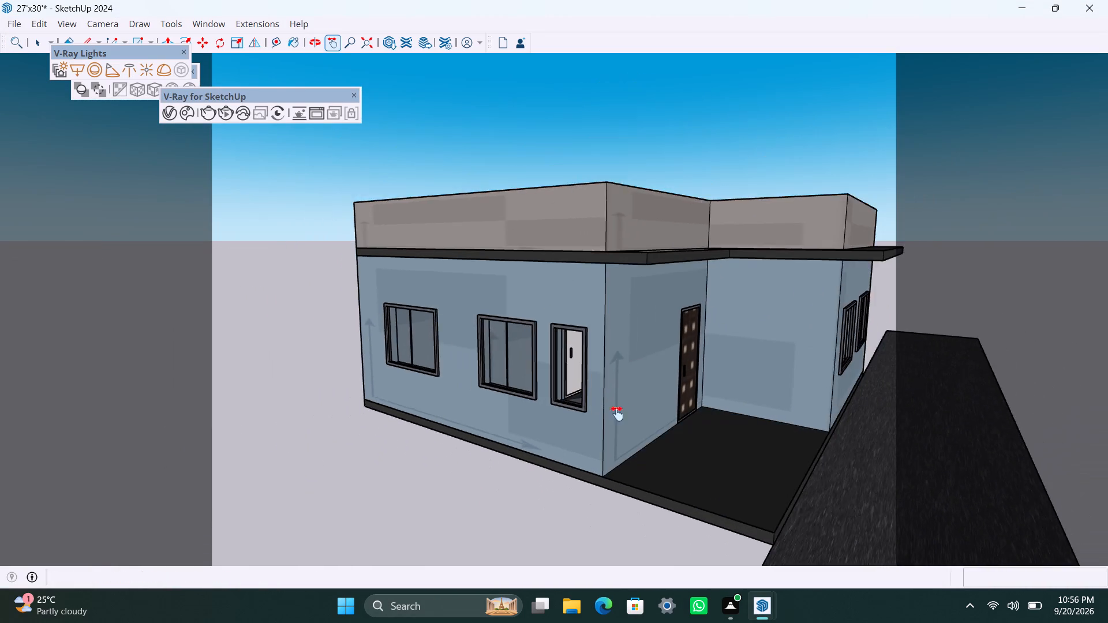
pyautogui.scroll(-4, 617, 414)
pyautogui.moveTo(645, 441); pyautogui.dragTo(495, 438, button='middle')
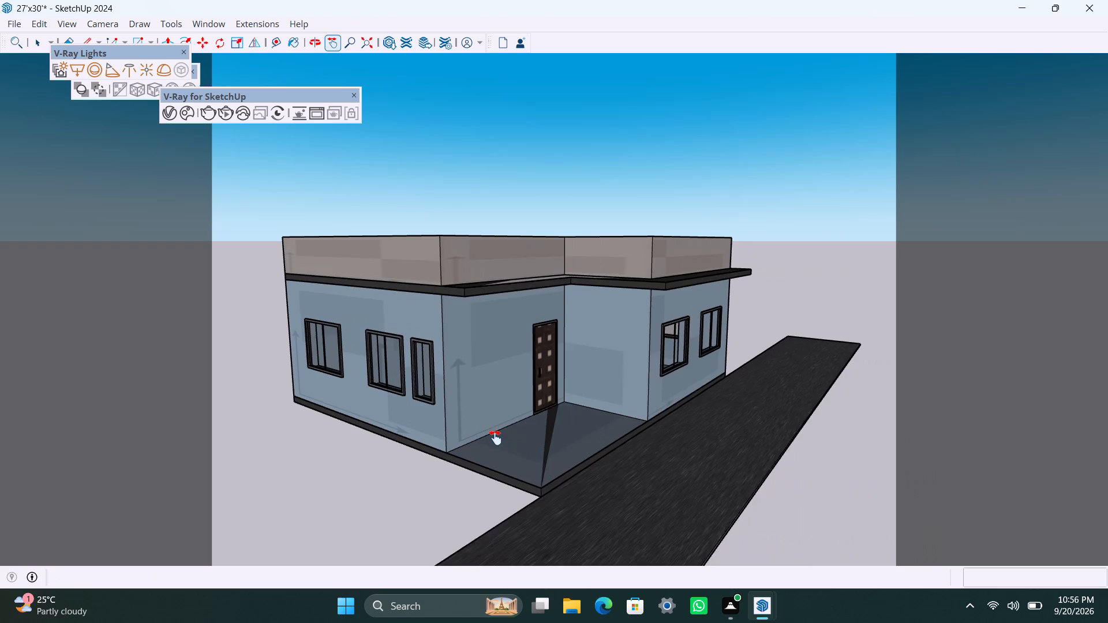
pyautogui.scroll(2, 495, 438)
pyautogui.keyDown('shift'); pyautogui.middleClick(500, 435); pyautogui.keyUp('shift')
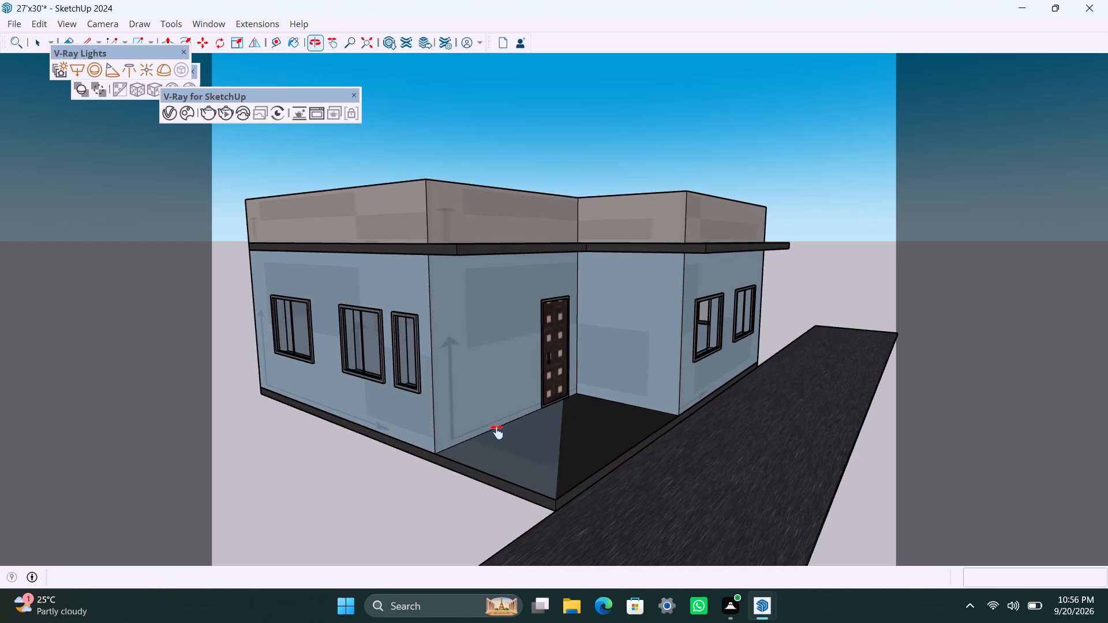
pyautogui.moveTo(490, 427); pyautogui.dragTo(485, 401, button='middle')
pyautogui.scroll(1, 489, 400)
pyautogui.moveTo(495, 407); pyautogui.dragTo(493, 397, button='middle')
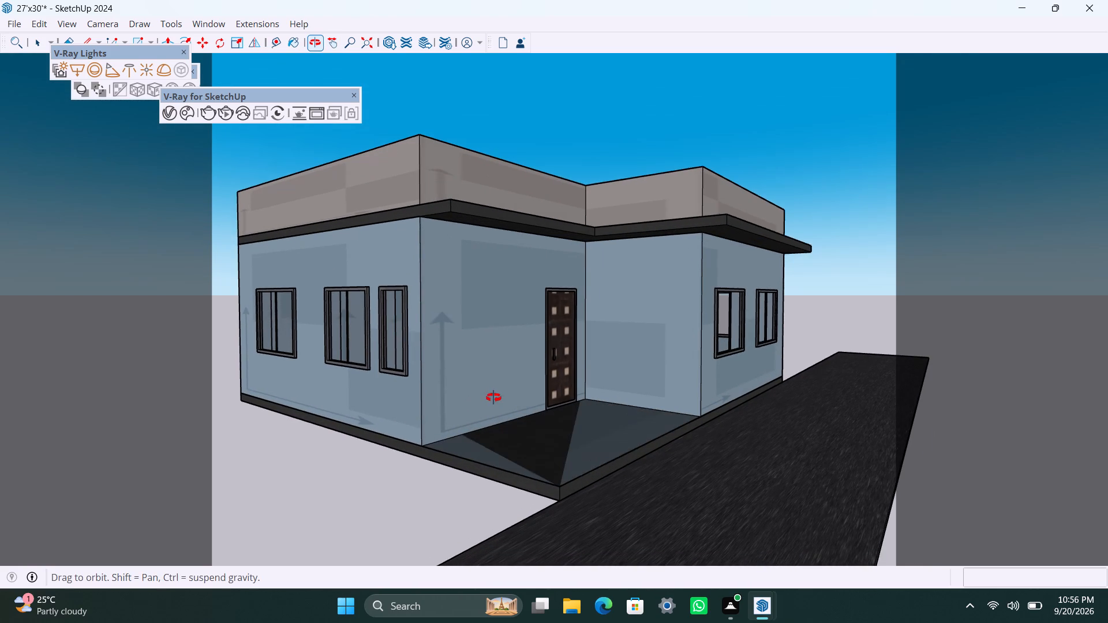
pyautogui.moveTo(493, 397); pyautogui.dragTo(493, 397, button='middle')
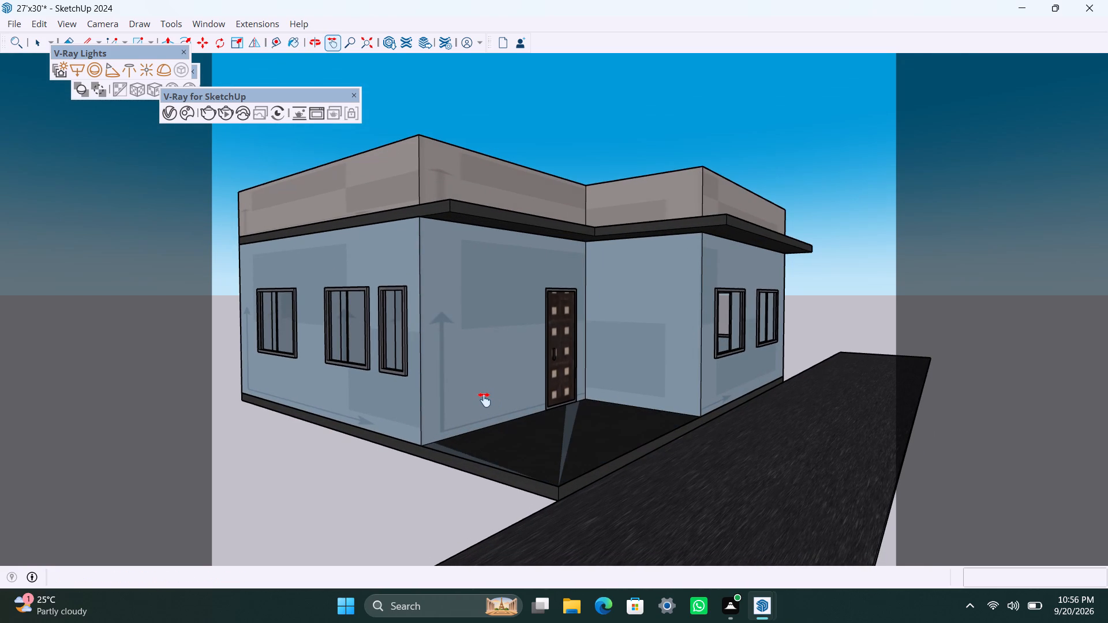
pyautogui.scroll(1, 485, 393)
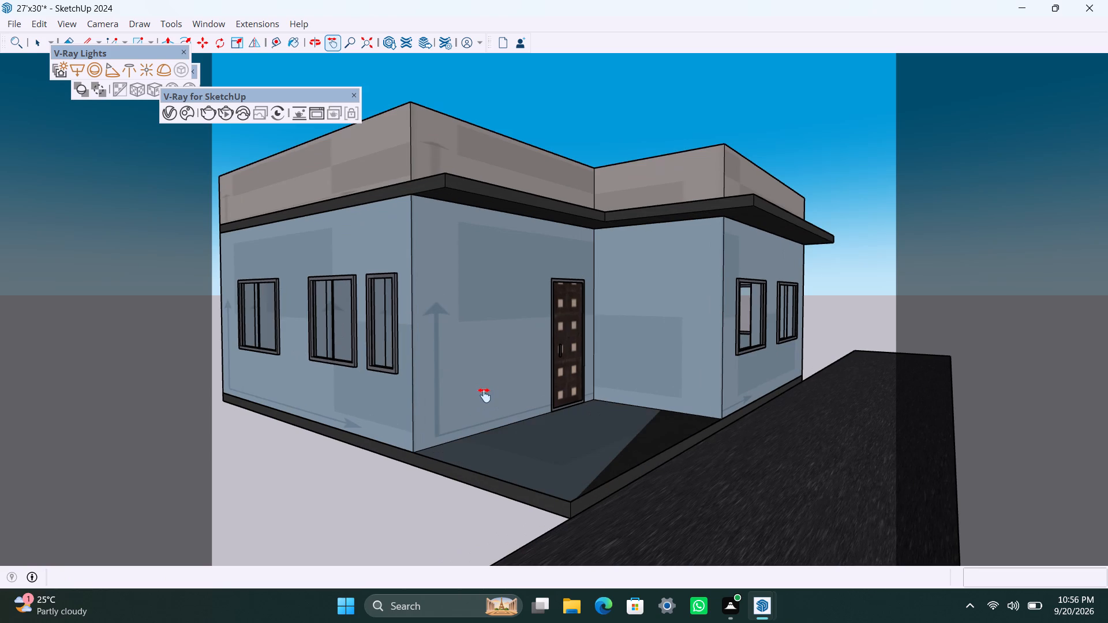
pyautogui.scroll(-1, 484, 395)
pyautogui.click(103, 22)
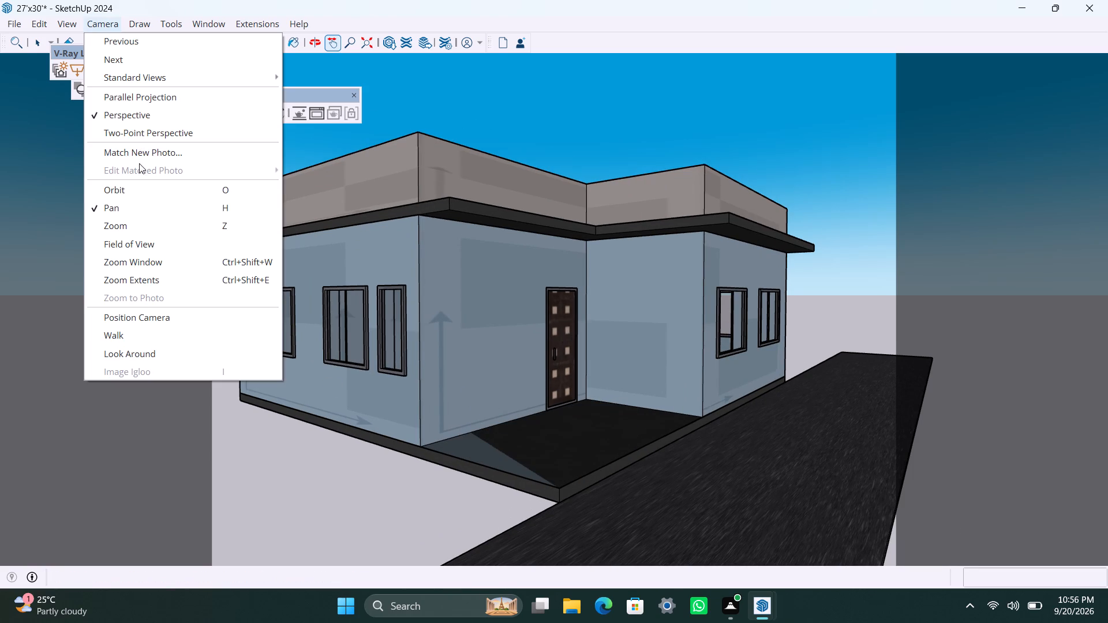
pyautogui.click(159, 136)
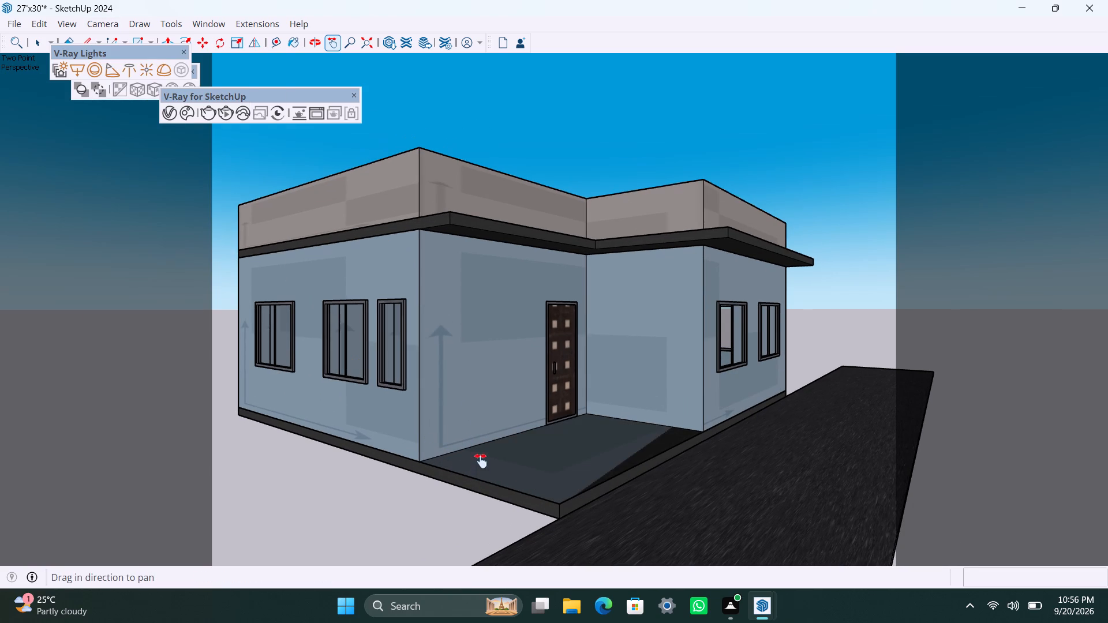
# Start a V-Ray test render of the two-point corner view.
pyautogui.click(223, 118)
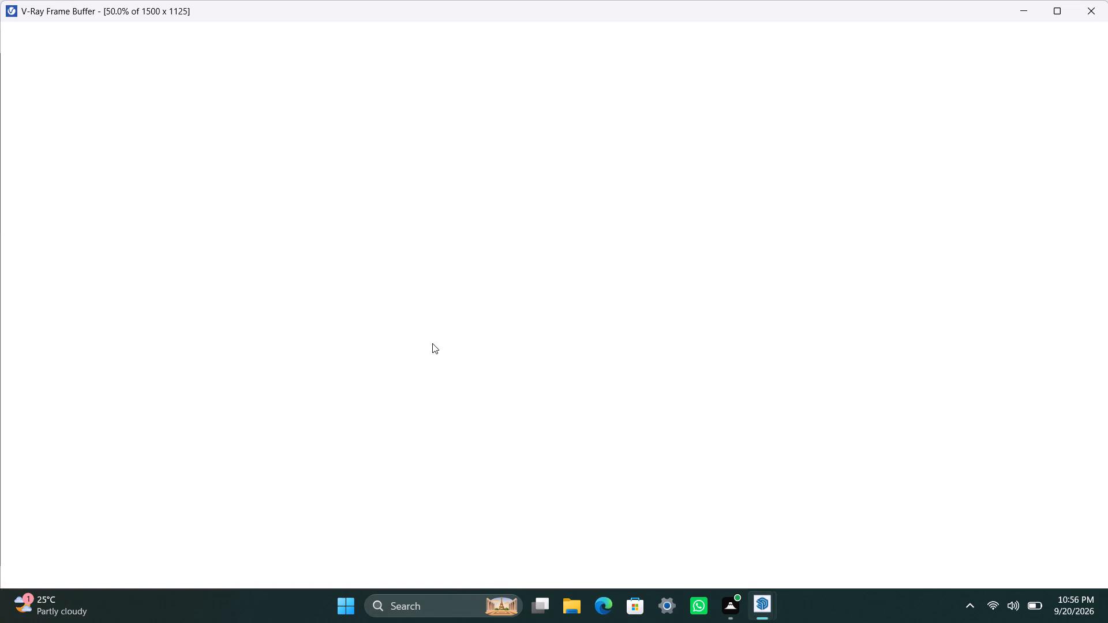
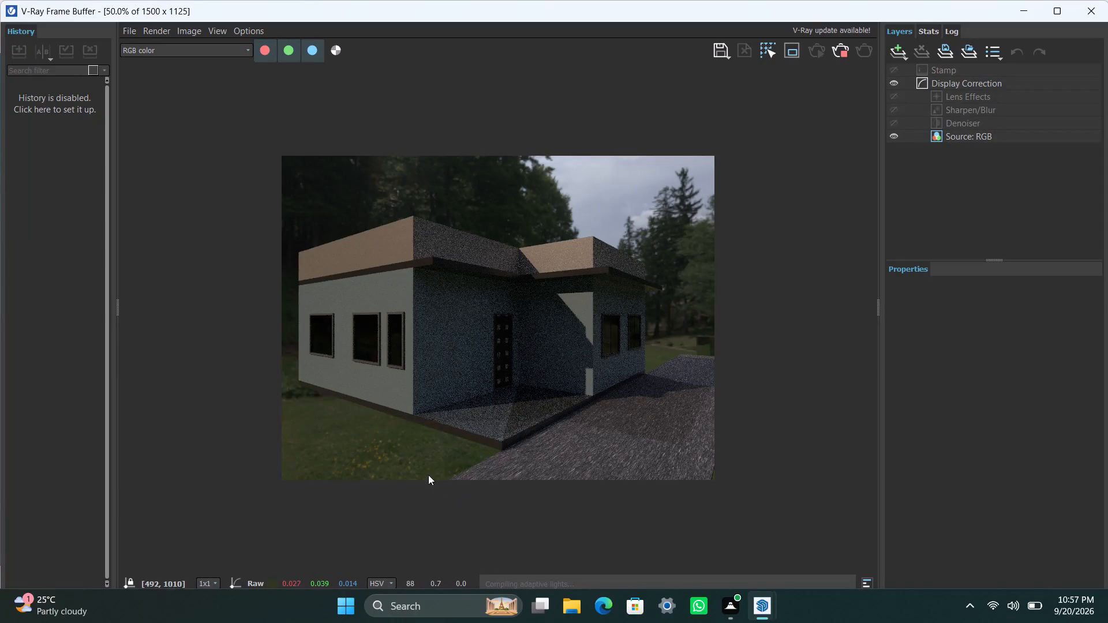
# Examine the progressing two-point corner render up close and as a whole, checking the noise, porch, door, windows and sun shadows.
pyautogui.scroll(-1, 518, 408)
pyautogui.scroll(3, 518, 384)
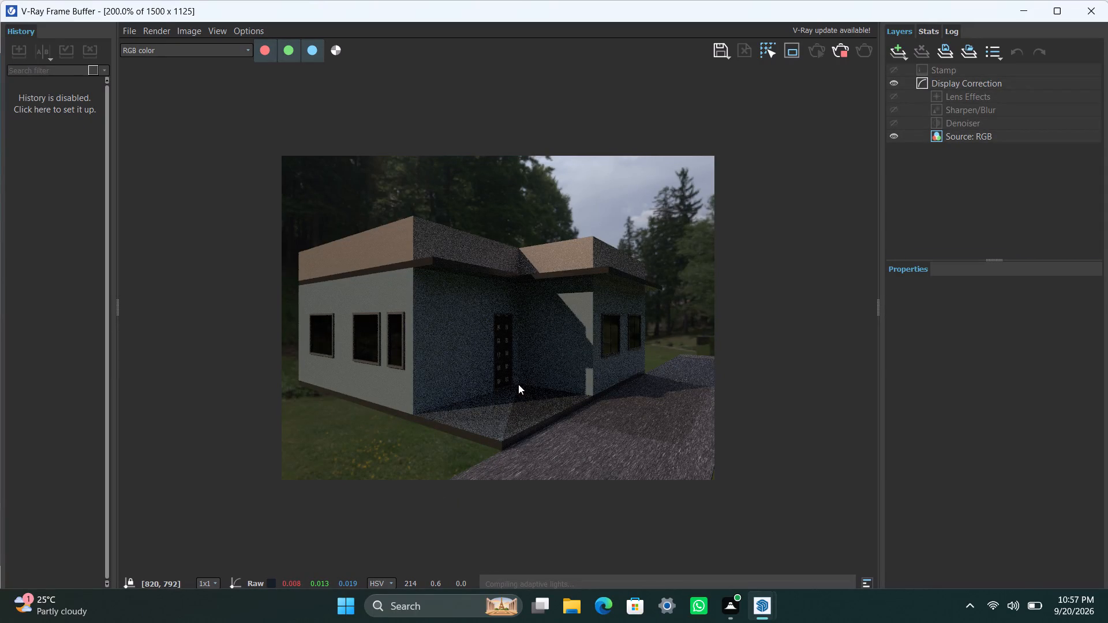
pyautogui.scroll(-2, 518, 384)
pyautogui.scroll(4, 518, 383)
pyautogui.scroll(-2, 518, 377)
pyautogui.scroll(1, 536, 387)
pyautogui.scroll(-6, 536, 387)
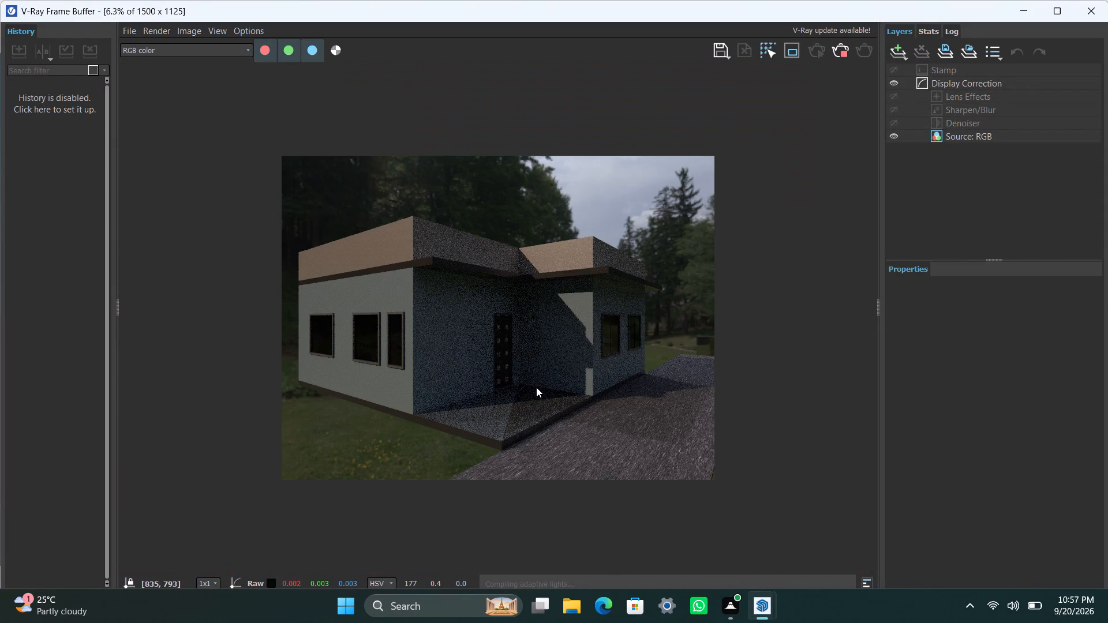
pyautogui.scroll(3, 537, 387)
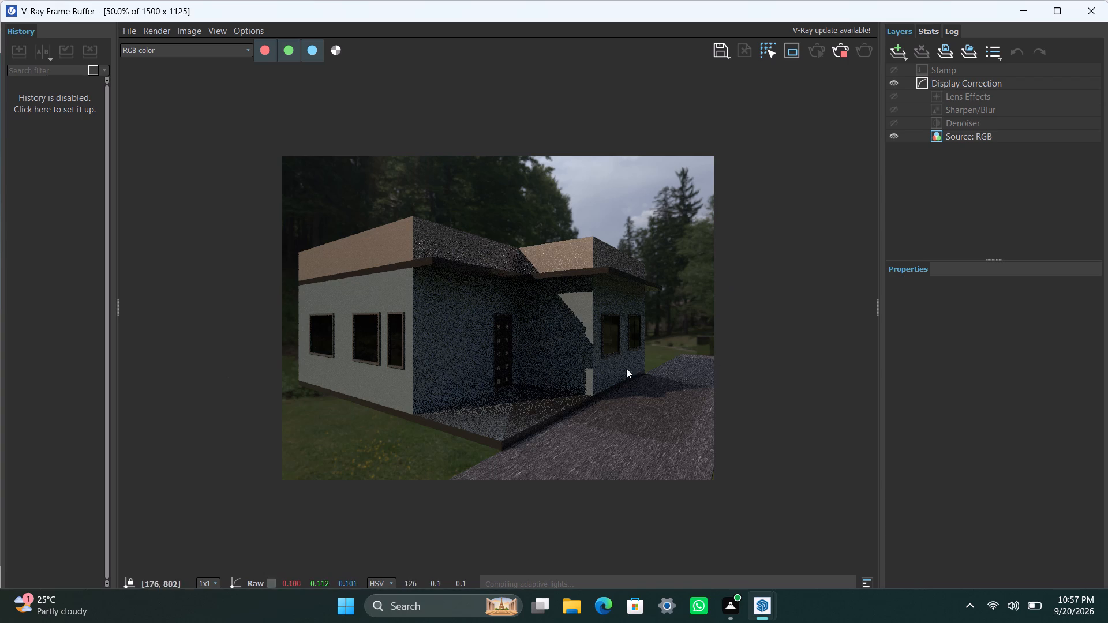
pyautogui.press('space')
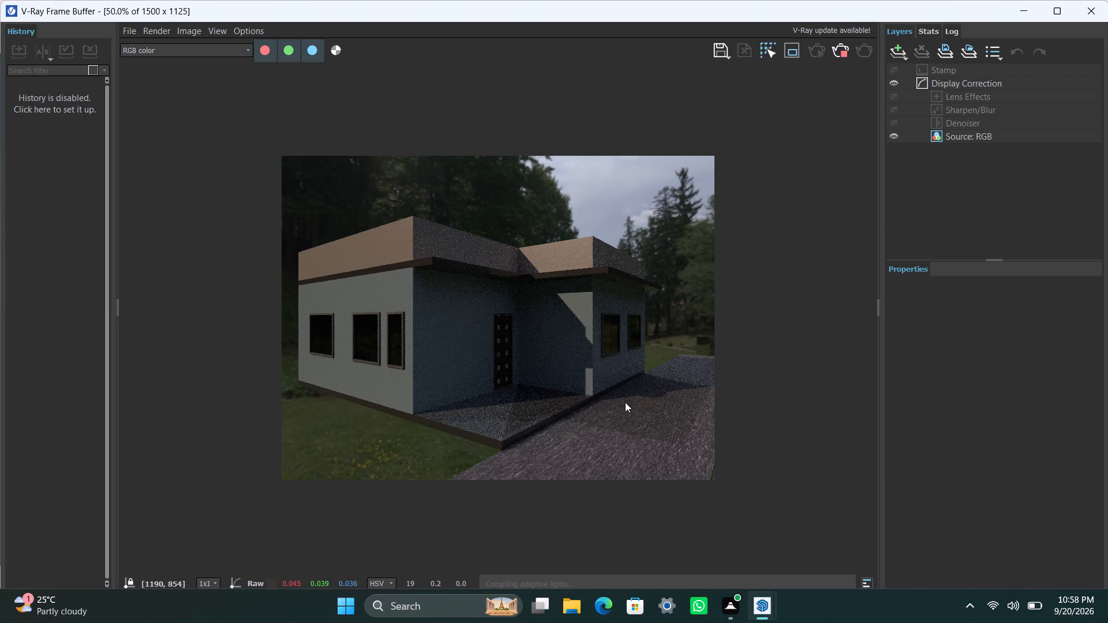
pyautogui.scroll(-1, 625, 402)
pyautogui.scroll(1, 625, 402)
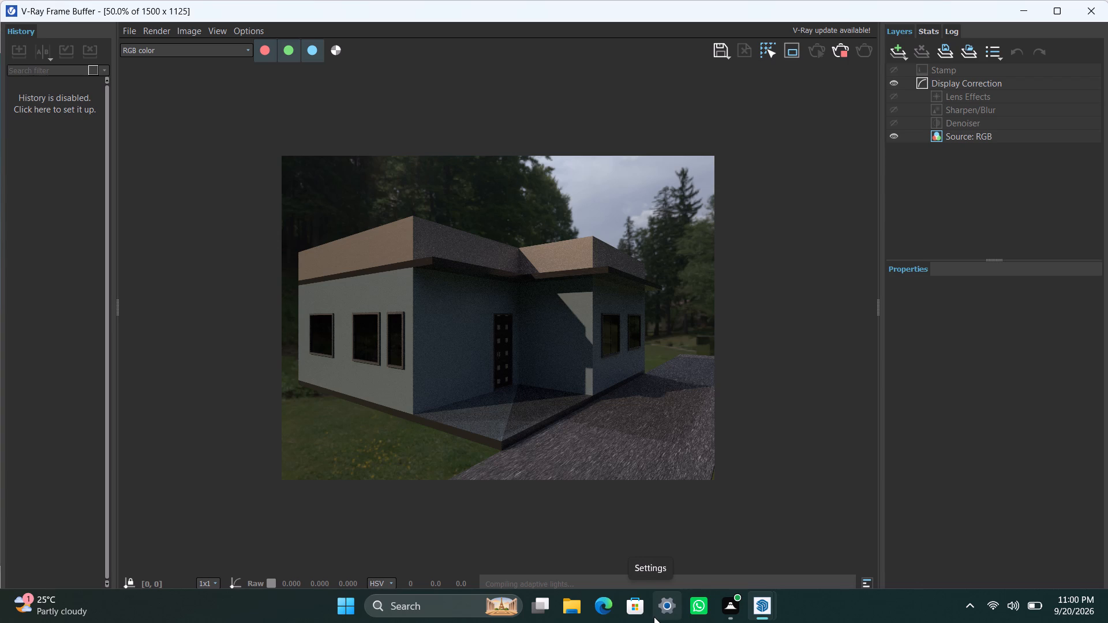
pyautogui.scroll(-2, 613, 394)
pyautogui.scroll(2, 612, 396)
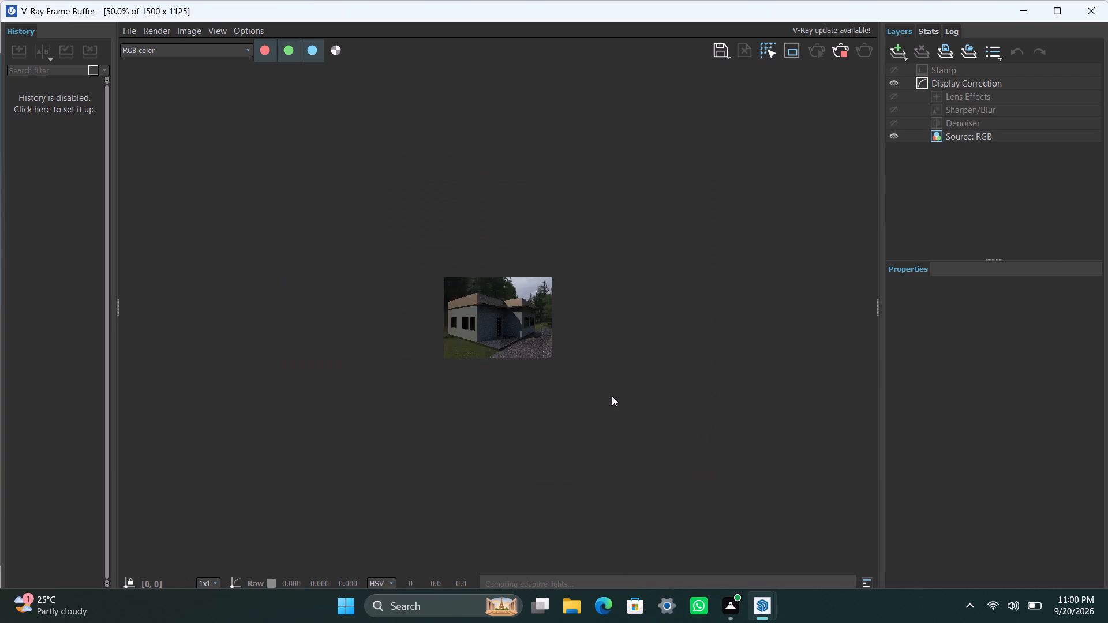
pyautogui.scroll(1, 590, 375)
pyautogui.scroll(-1, 590, 375)
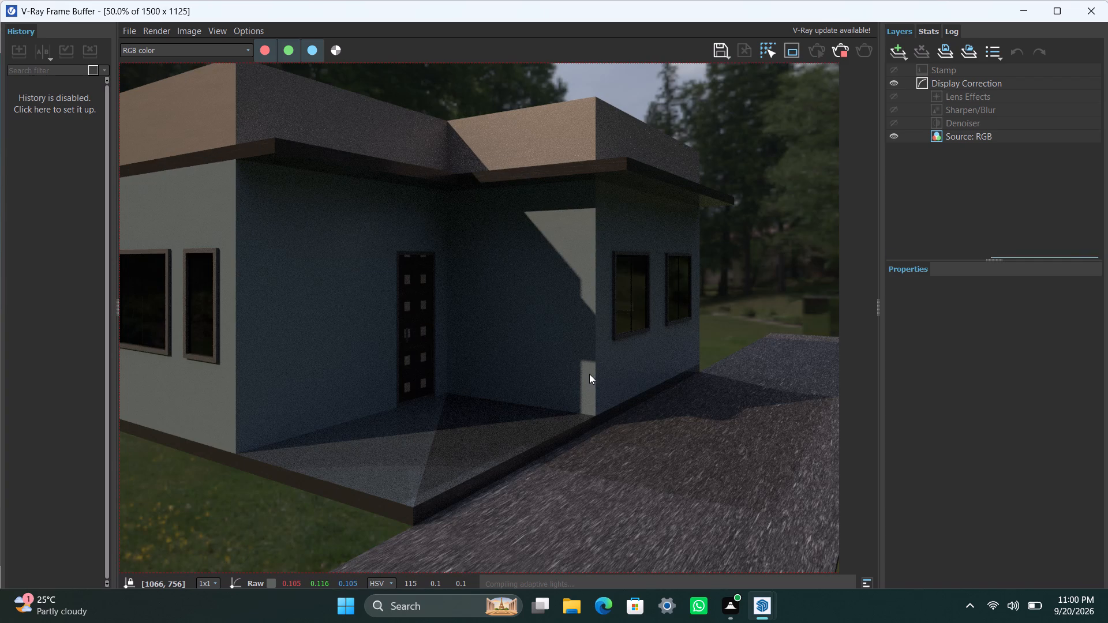
pyautogui.hotkey('ctrl', 's')
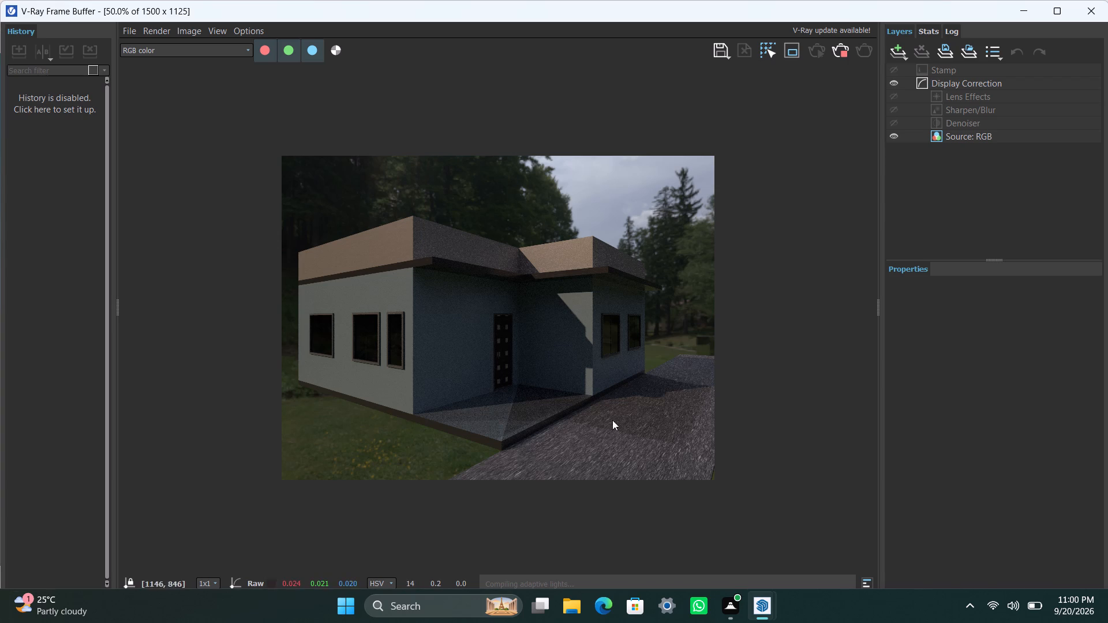
pyautogui.scroll(1, 559, 397)
pyautogui.scroll(-2, 549, 397)
pyautogui.scroll(2, 548, 393)
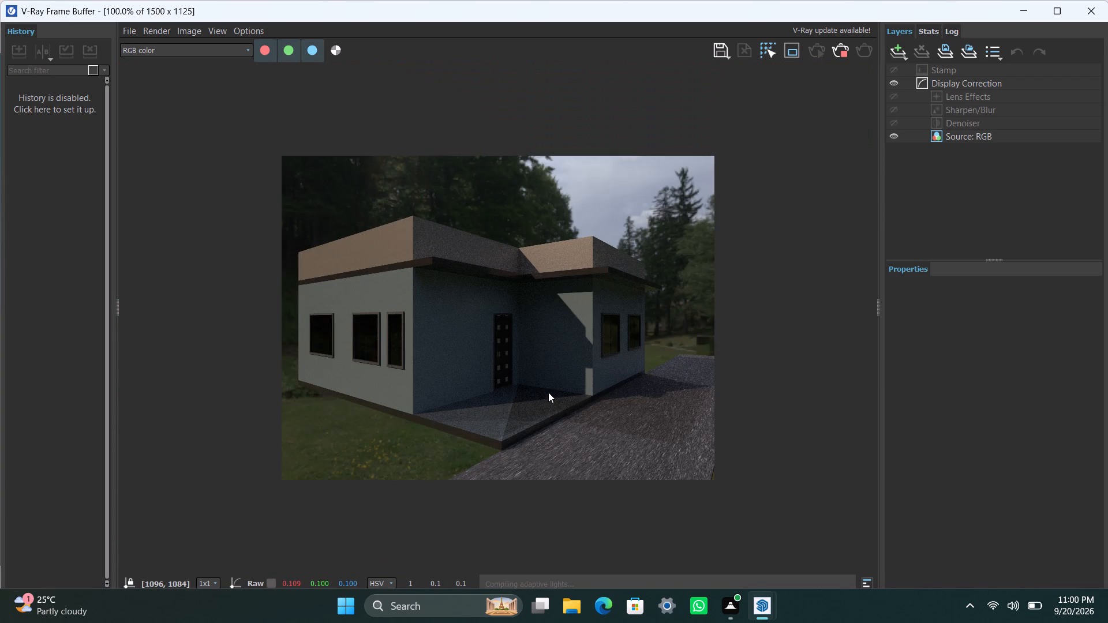
pyautogui.scroll(-1, 548, 392)
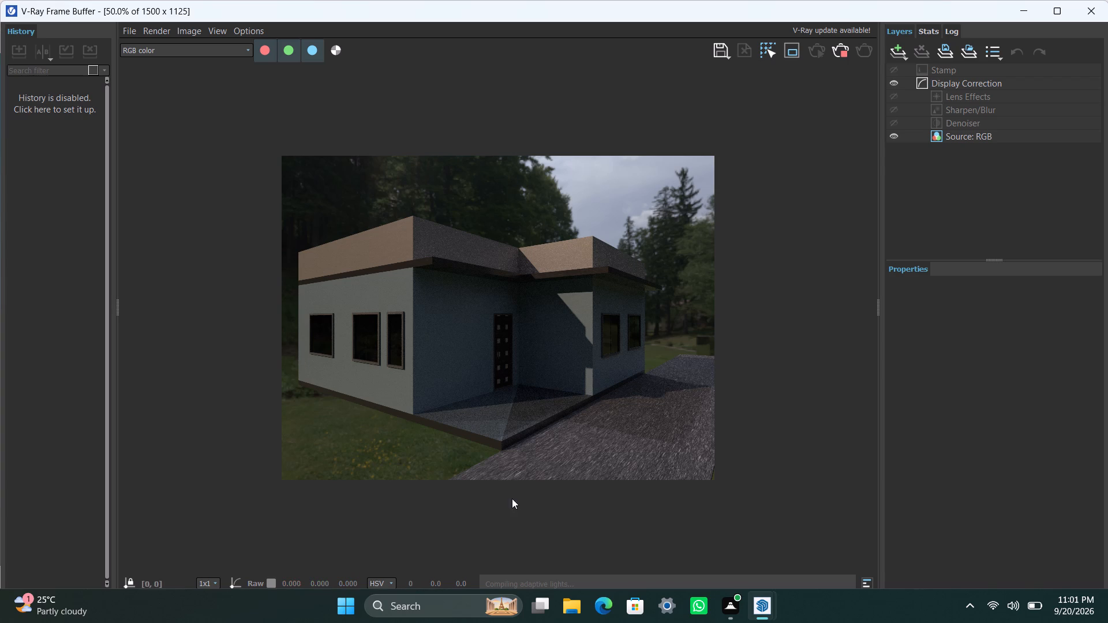
pyautogui.scroll(-2, 522, 364)
pyautogui.scroll(3, 522, 364)
pyautogui.scroll(-1, 523, 346)
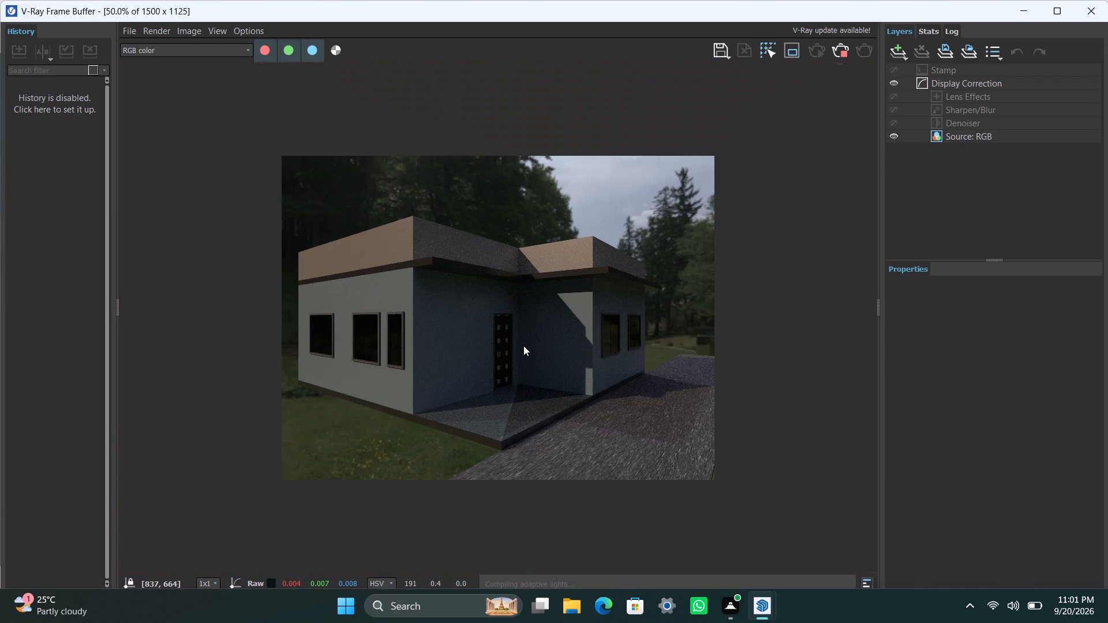
pyautogui.scroll(1, 529, 342)
pyautogui.scroll(-1, 530, 335)
pyautogui.scroll(1, 530, 333)
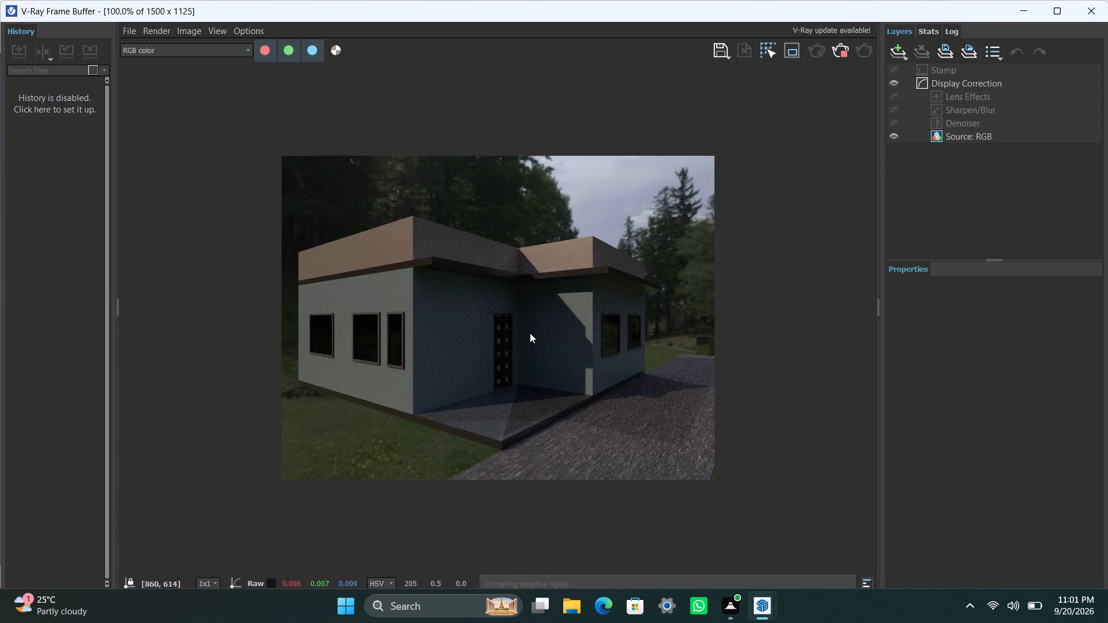
pyautogui.scroll(-1, 530, 332)
pyautogui.scroll(1, 530, 332)
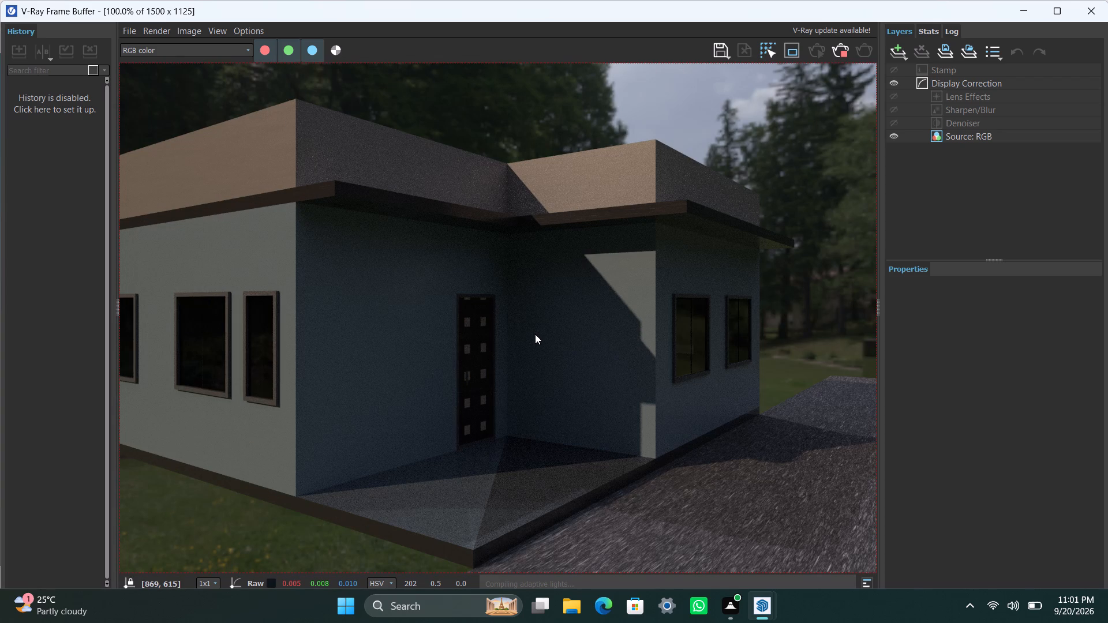
pyautogui.scroll(-1, 533, 354)
pyautogui.scroll(1, 533, 354)
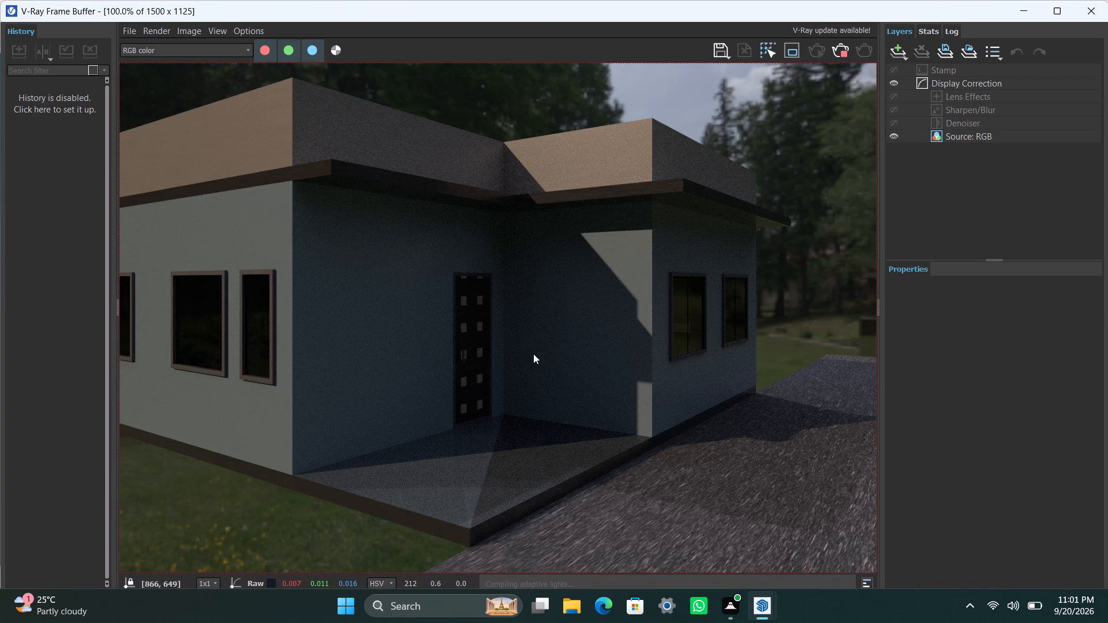
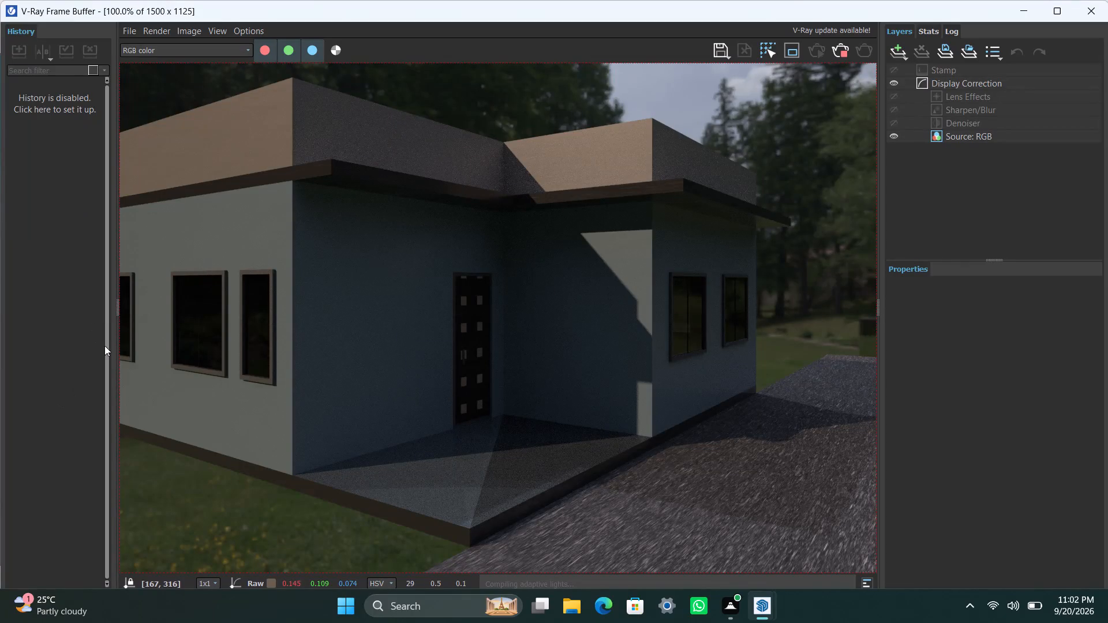
# Examine the two-point corner render up close and as a whole, checking the walls, windows, porch, shadows and gravel driveway.
pyautogui.scroll(-1, 384, 465)
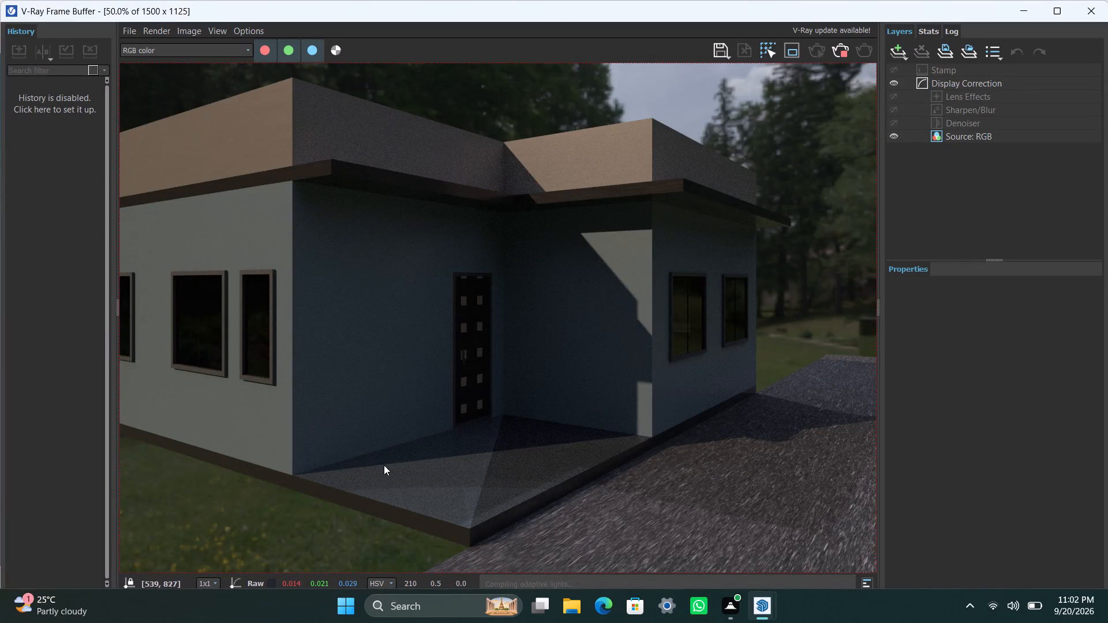
pyautogui.scroll(-1, 384, 465)
pyautogui.scroll(2, 382, 419)
pyautogui.scroll(-1, 401, 361)
pyautogui.scroll(1, 401, 361)
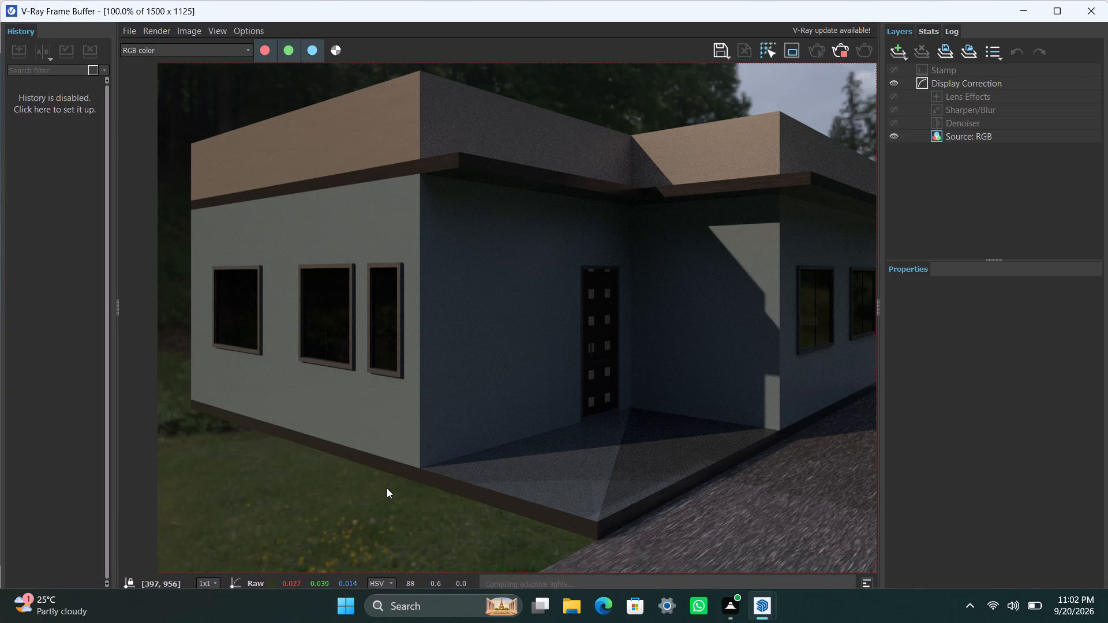
pyautogui.scroll(-3, 403, 426)
pyautogui.scroll(2, 439, 311)
pyautogui.press('space')
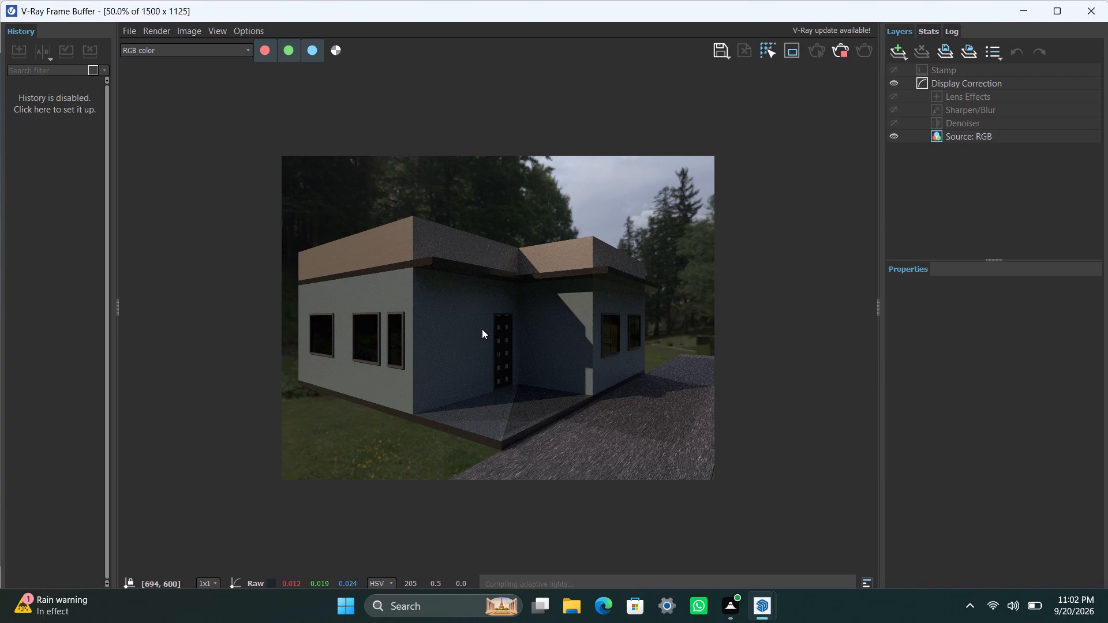
pyautogui.scroll(-1, 515, 422)
pyautogui.scroll(1, 515, 422)
pyautogui.scroll(-1, 189, 411)
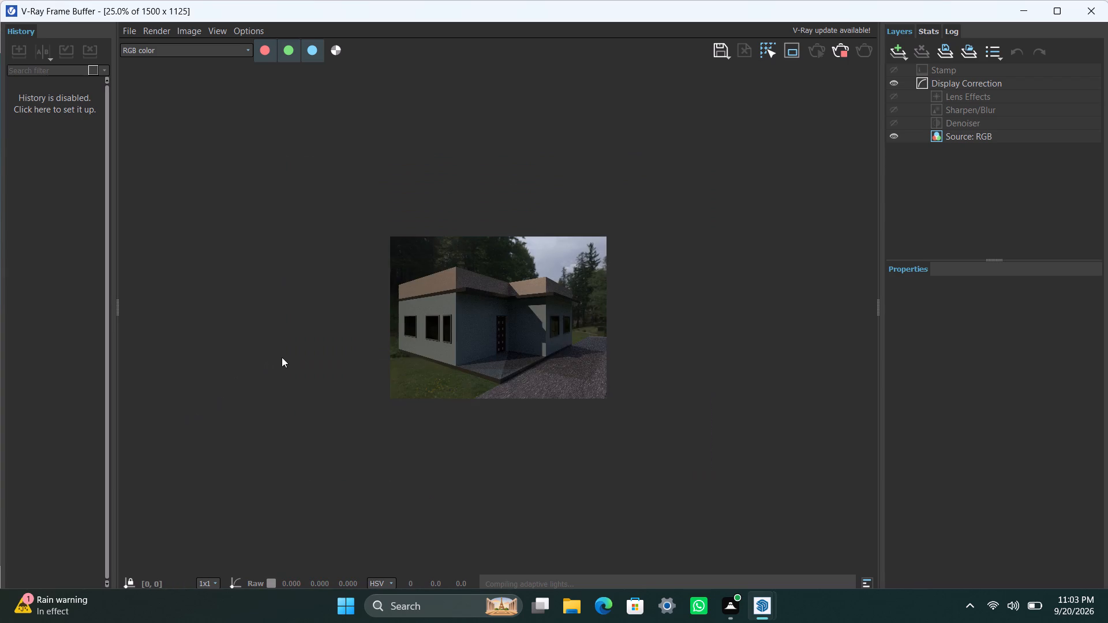
pyautogui.scroll(1, 311, 347)
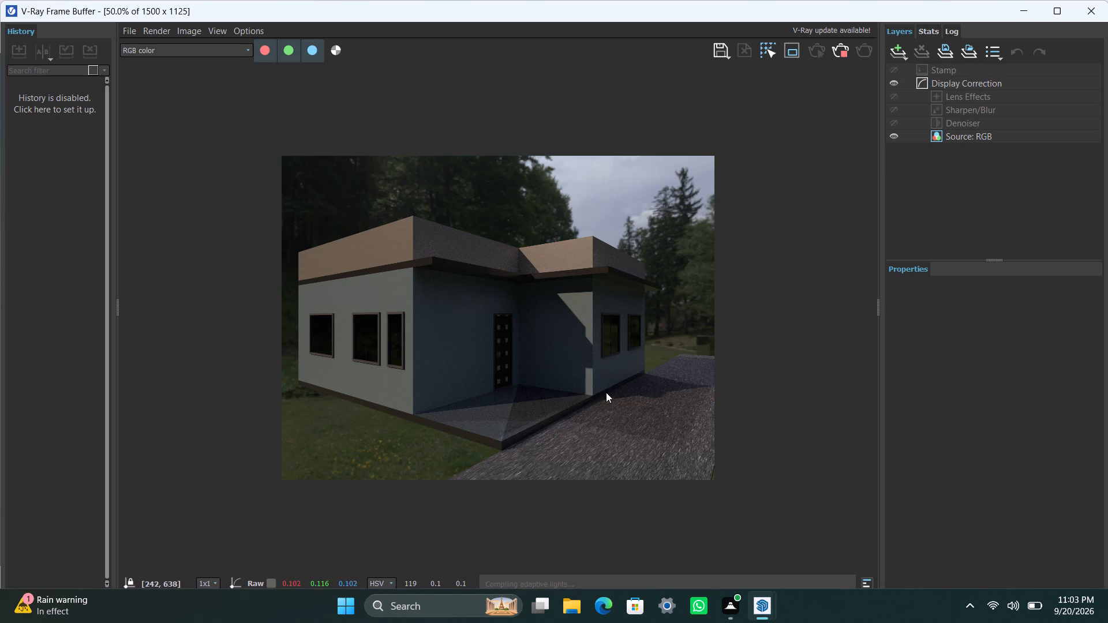
pyautogui.scroll(-2, 339, 400)
pyautogui.scroll(2, 344, 395)
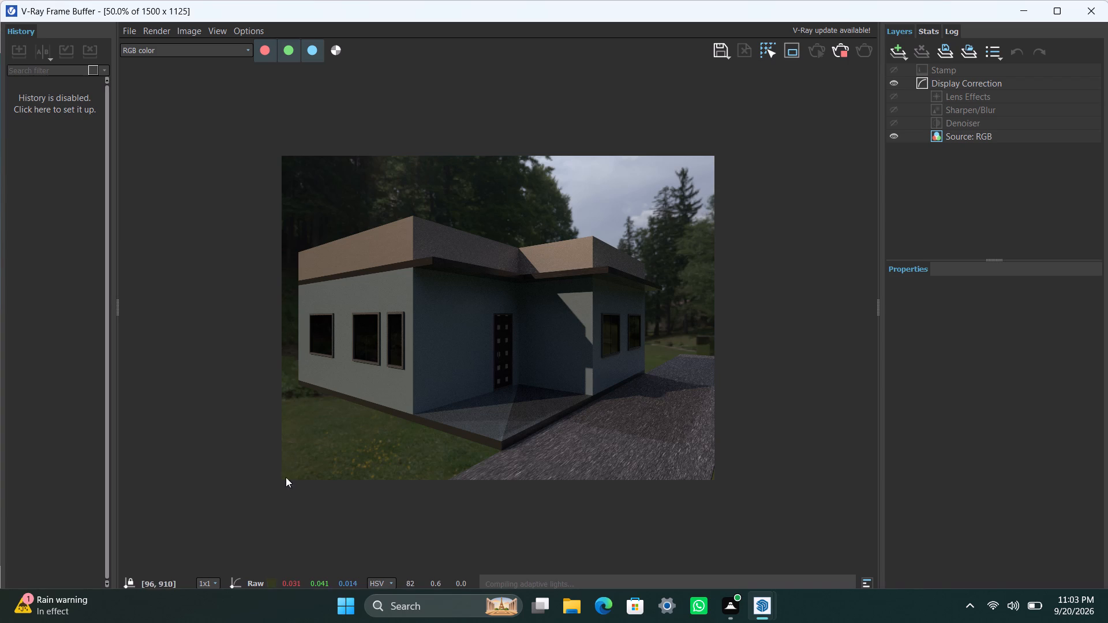
# Stop the running V-Ray render, return to the model and start a fresh render of the two-point corner view.
pyautogui.click(844, 52)
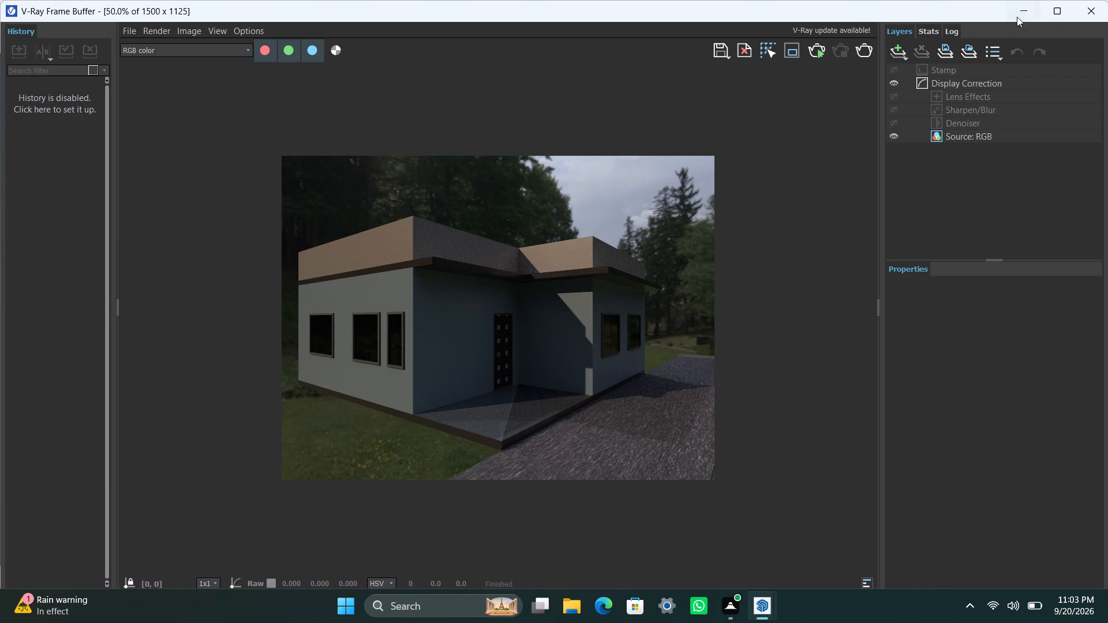
pyautogui.click(1096, 17)
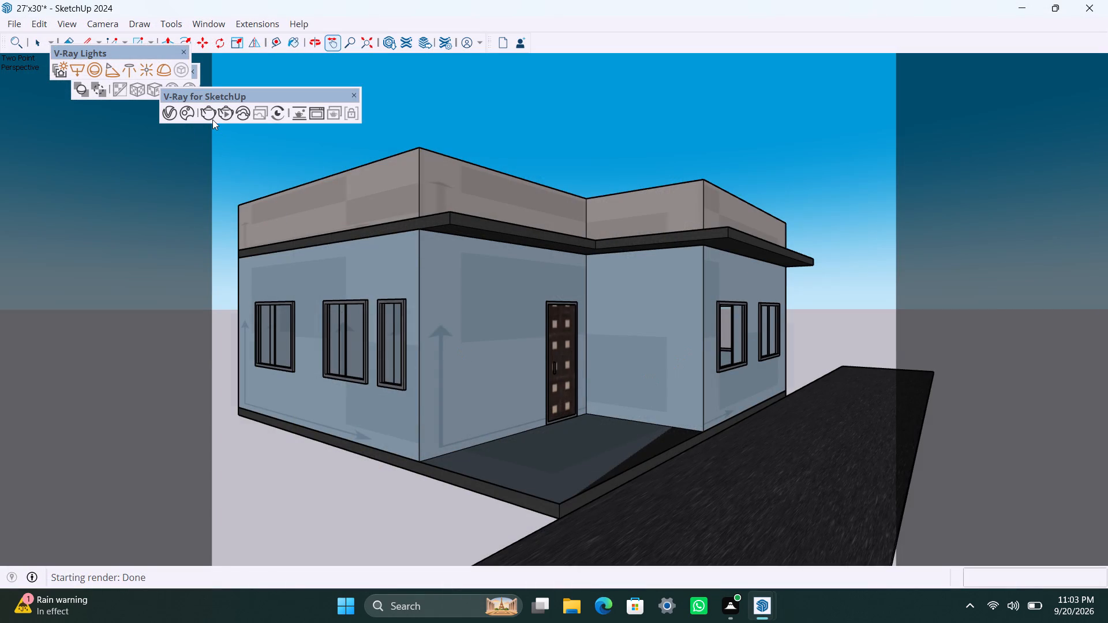
pyautogui.click(210, 114)
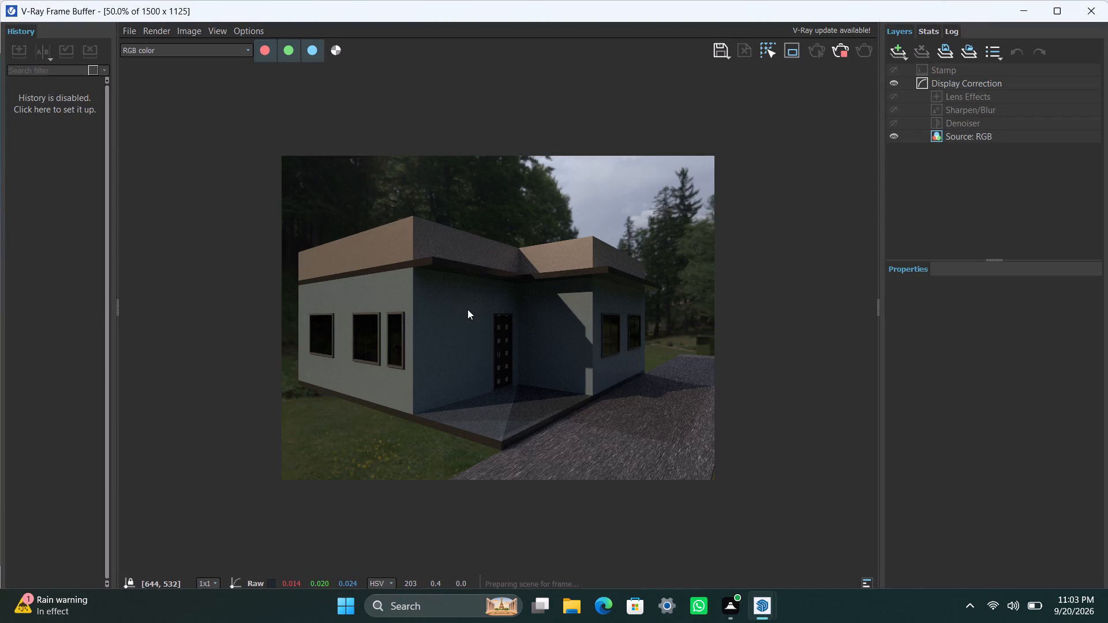
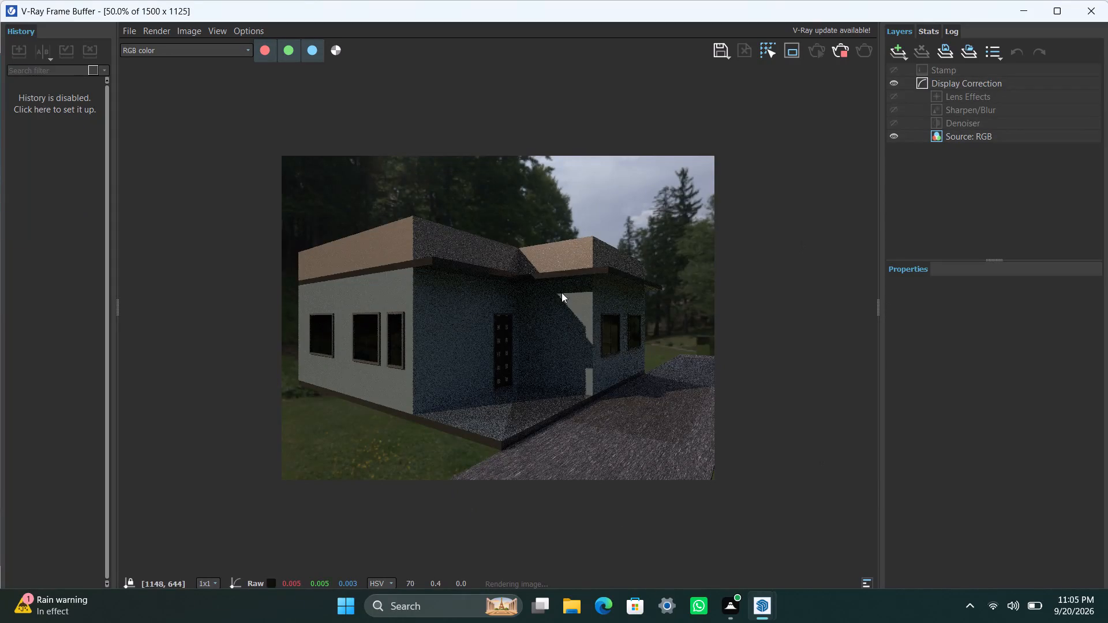
# Examine the corner view render in progress, close up and as a whole, checking grain on the walls, door, porch floor and driveway.
pyautogui.scroll(-2, 448, 448)
pyautogui.scroll(1, 489, 395)
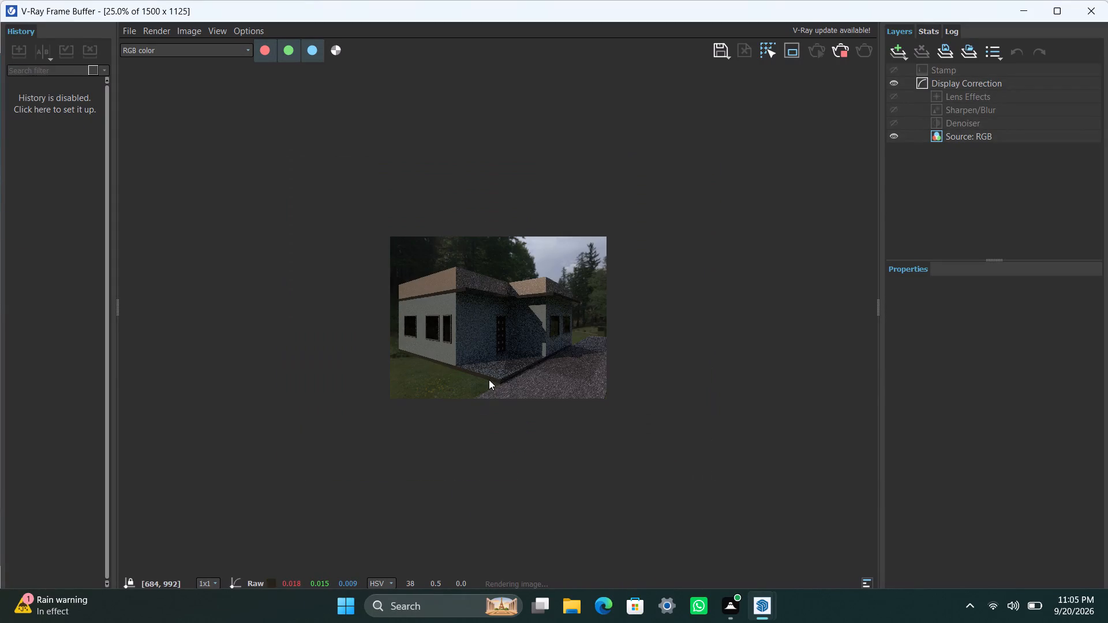
pyautogui.scroll(1, 489, 379)
pyautogui.press('space')
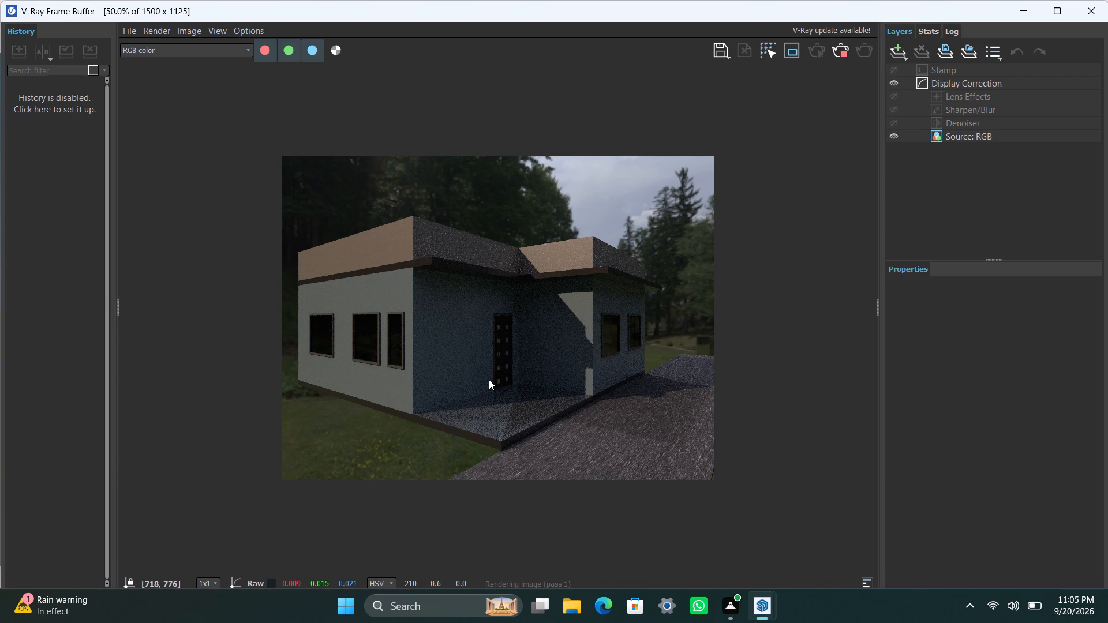
pyautogui.scroll(-1, 428, 362)
pyautogui.scroll(2, 470, 288)
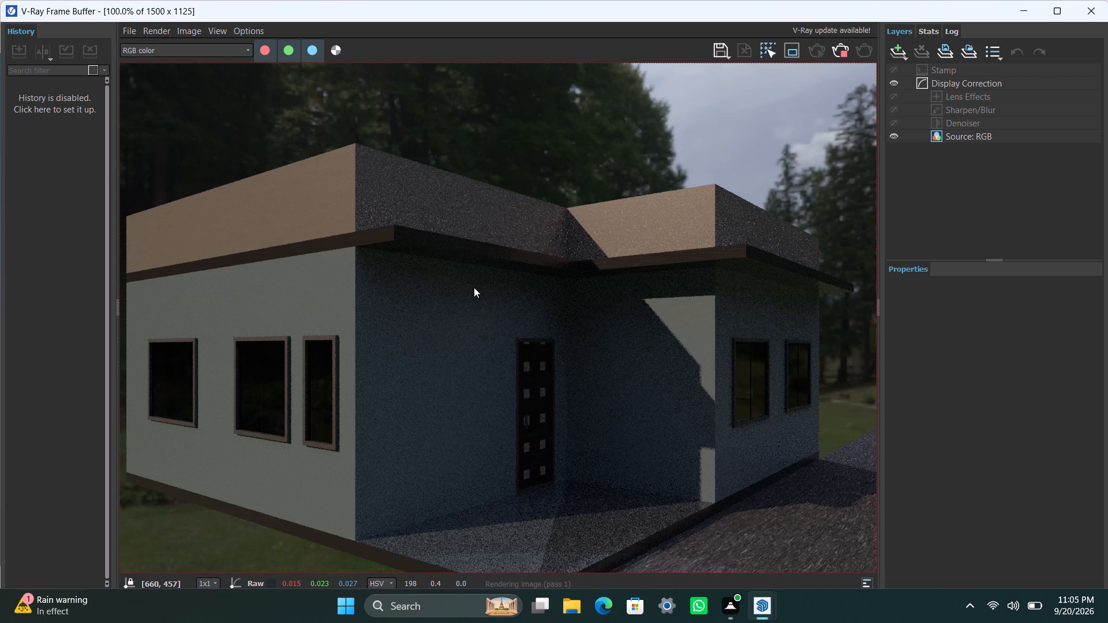
pyautogui.scroll(-2, 193, 327)
pyautogui.scroll(1, 397, 388)
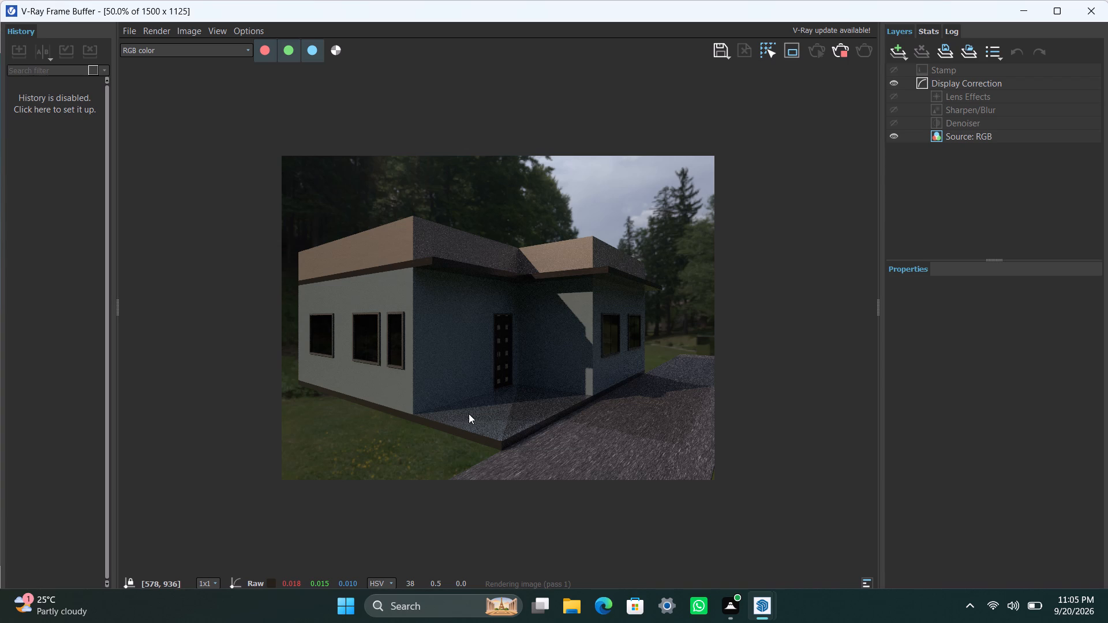
pyautogui.scroll(1, 492, 371)
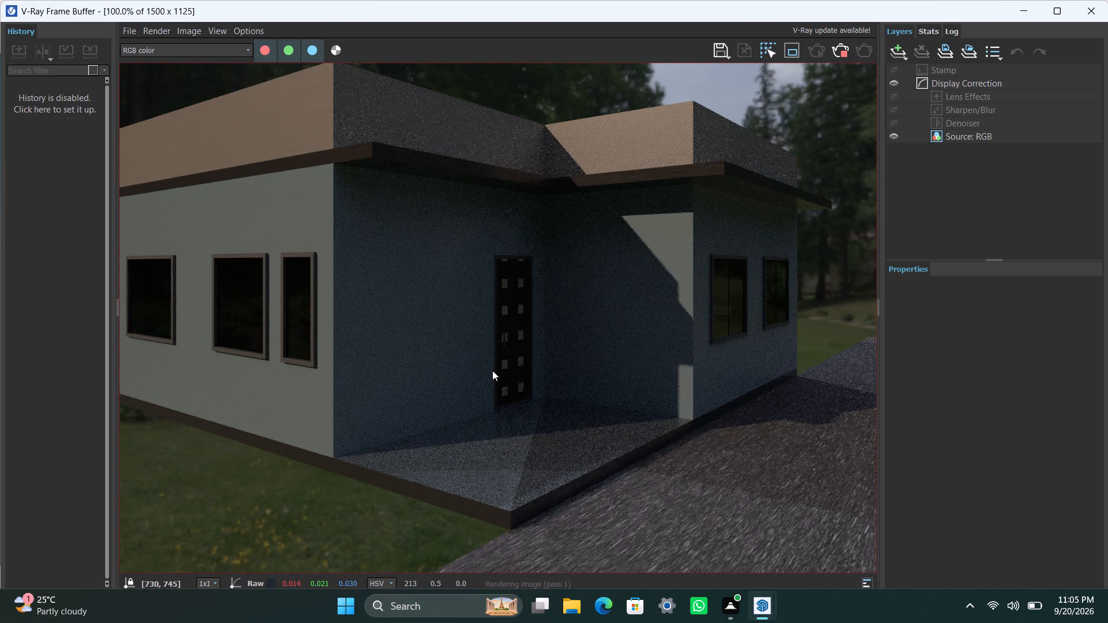
pyautogui.scroll(-1, 492, 370)
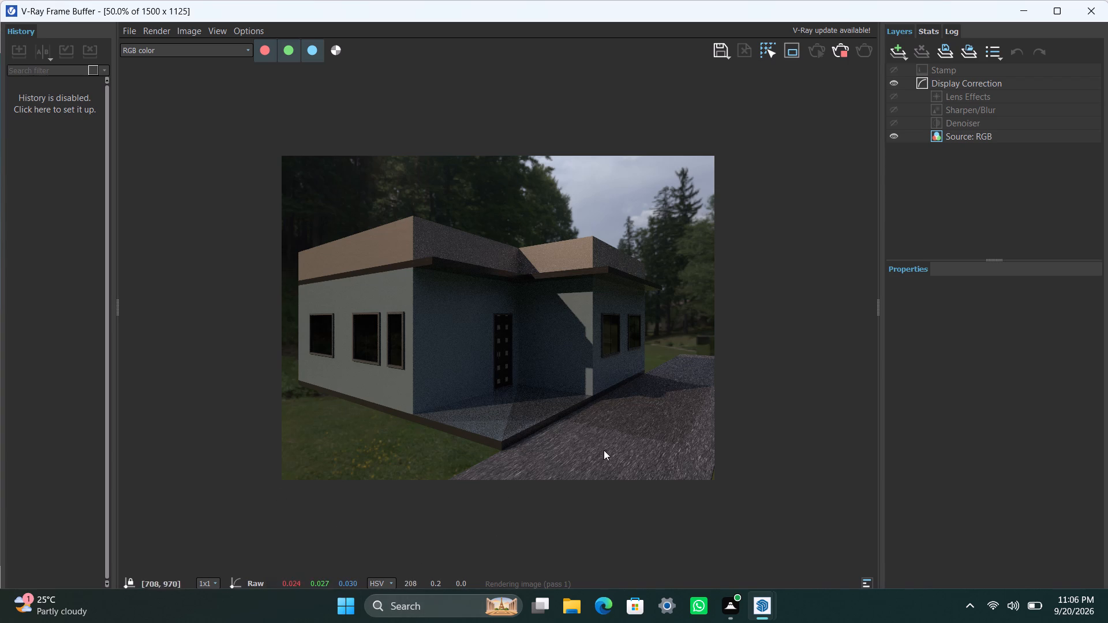
pyautogui.scroll(-1, 542, 365)
pyautogui.scroll(1, 541, 380)
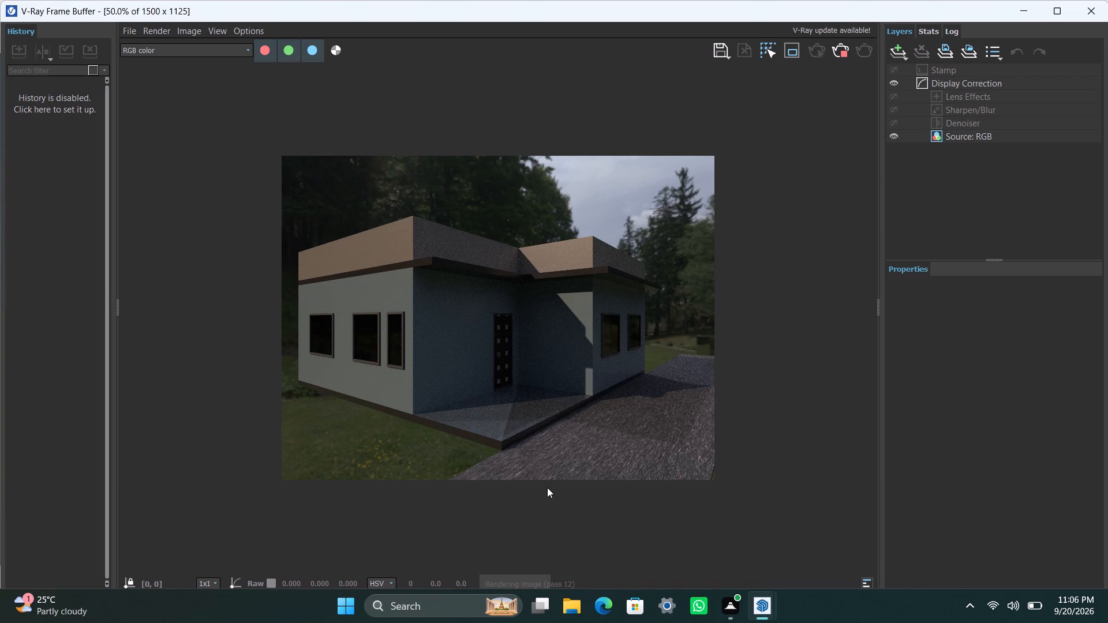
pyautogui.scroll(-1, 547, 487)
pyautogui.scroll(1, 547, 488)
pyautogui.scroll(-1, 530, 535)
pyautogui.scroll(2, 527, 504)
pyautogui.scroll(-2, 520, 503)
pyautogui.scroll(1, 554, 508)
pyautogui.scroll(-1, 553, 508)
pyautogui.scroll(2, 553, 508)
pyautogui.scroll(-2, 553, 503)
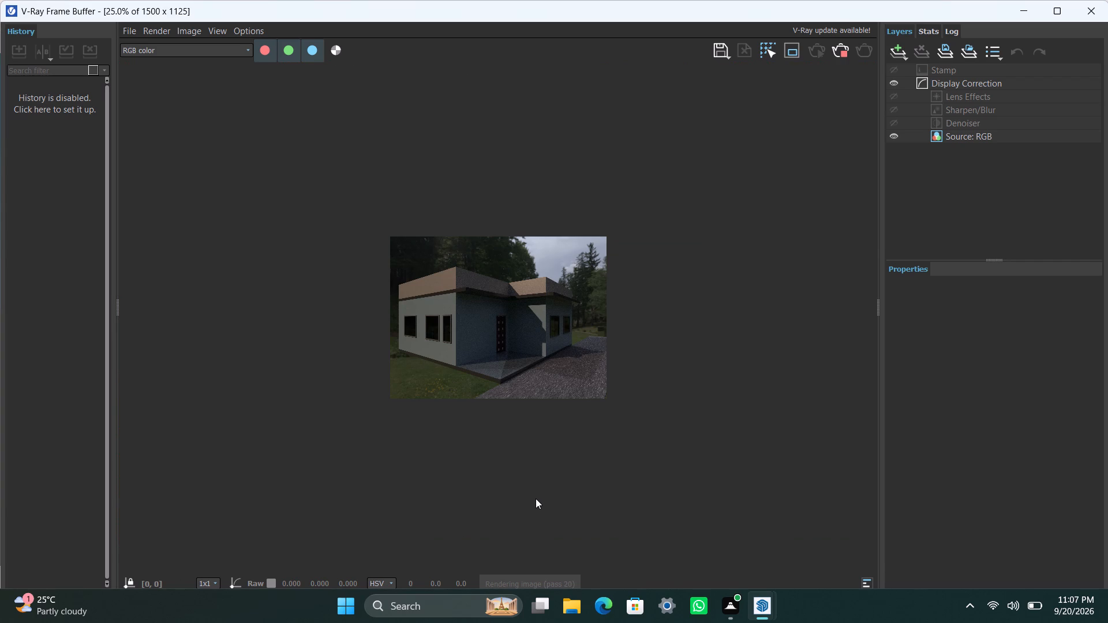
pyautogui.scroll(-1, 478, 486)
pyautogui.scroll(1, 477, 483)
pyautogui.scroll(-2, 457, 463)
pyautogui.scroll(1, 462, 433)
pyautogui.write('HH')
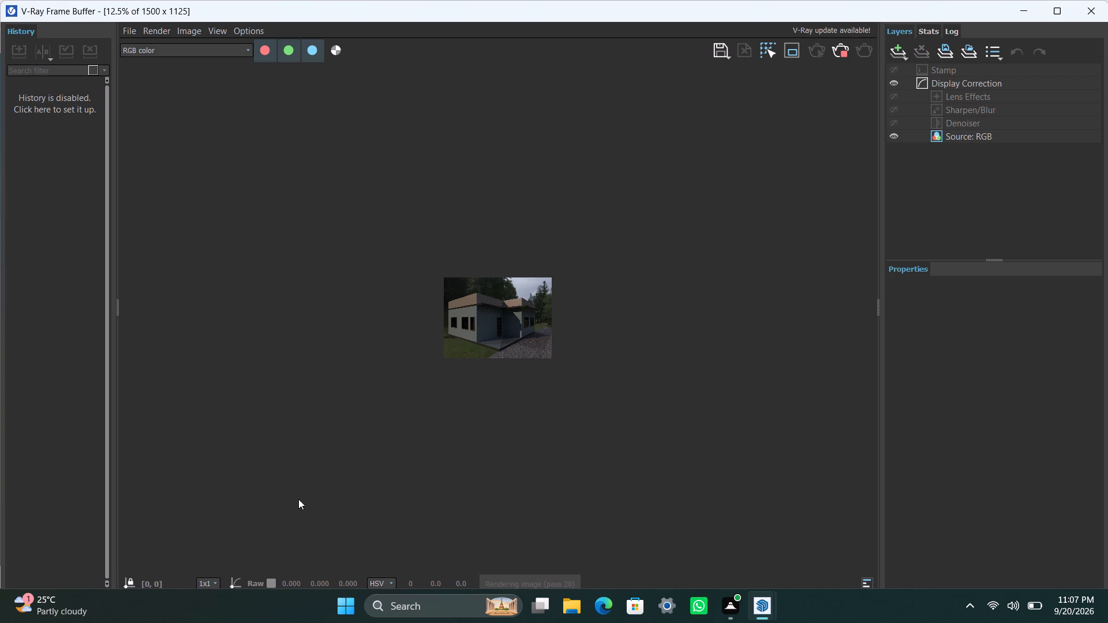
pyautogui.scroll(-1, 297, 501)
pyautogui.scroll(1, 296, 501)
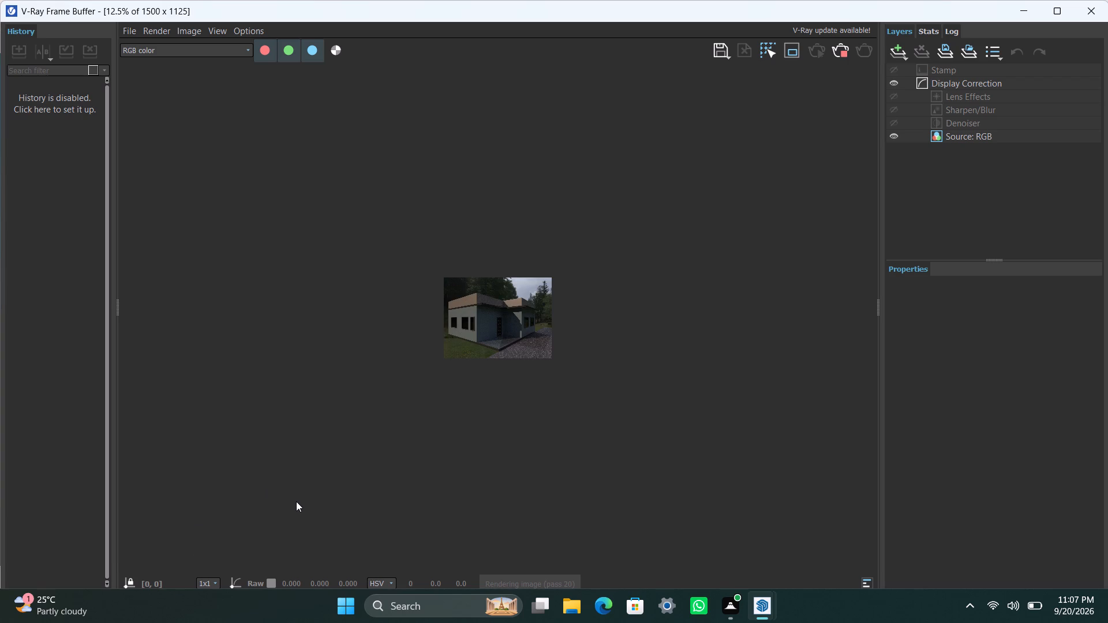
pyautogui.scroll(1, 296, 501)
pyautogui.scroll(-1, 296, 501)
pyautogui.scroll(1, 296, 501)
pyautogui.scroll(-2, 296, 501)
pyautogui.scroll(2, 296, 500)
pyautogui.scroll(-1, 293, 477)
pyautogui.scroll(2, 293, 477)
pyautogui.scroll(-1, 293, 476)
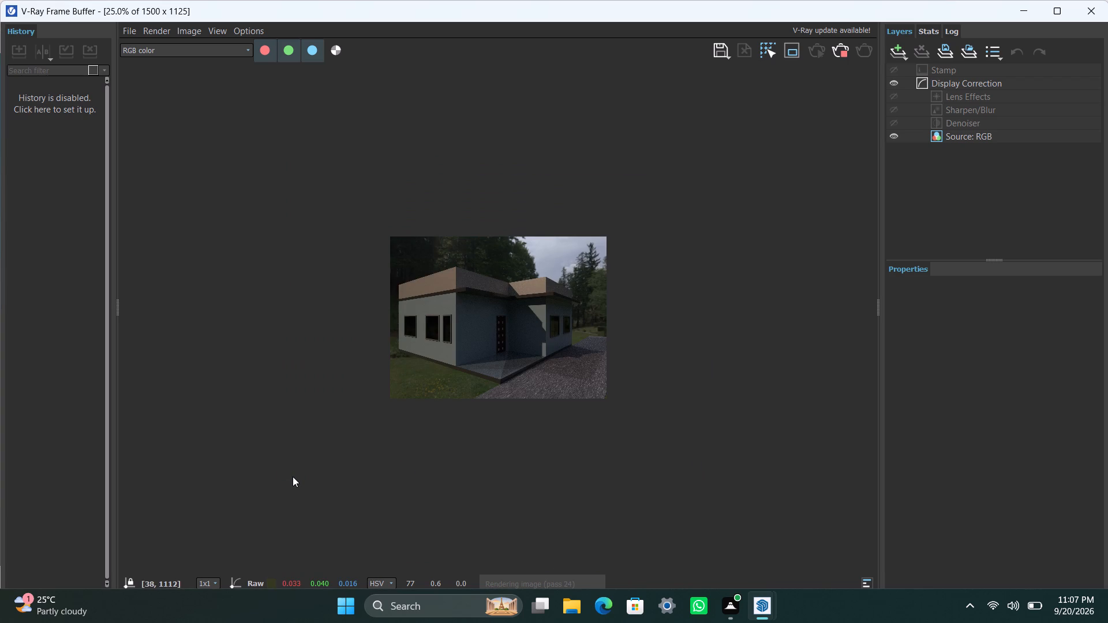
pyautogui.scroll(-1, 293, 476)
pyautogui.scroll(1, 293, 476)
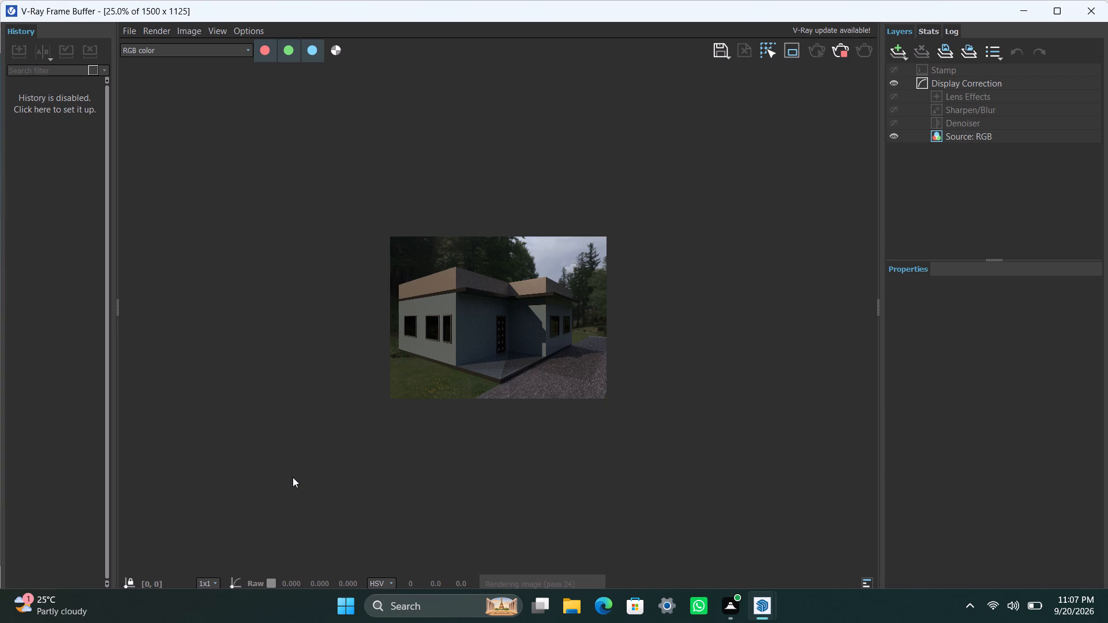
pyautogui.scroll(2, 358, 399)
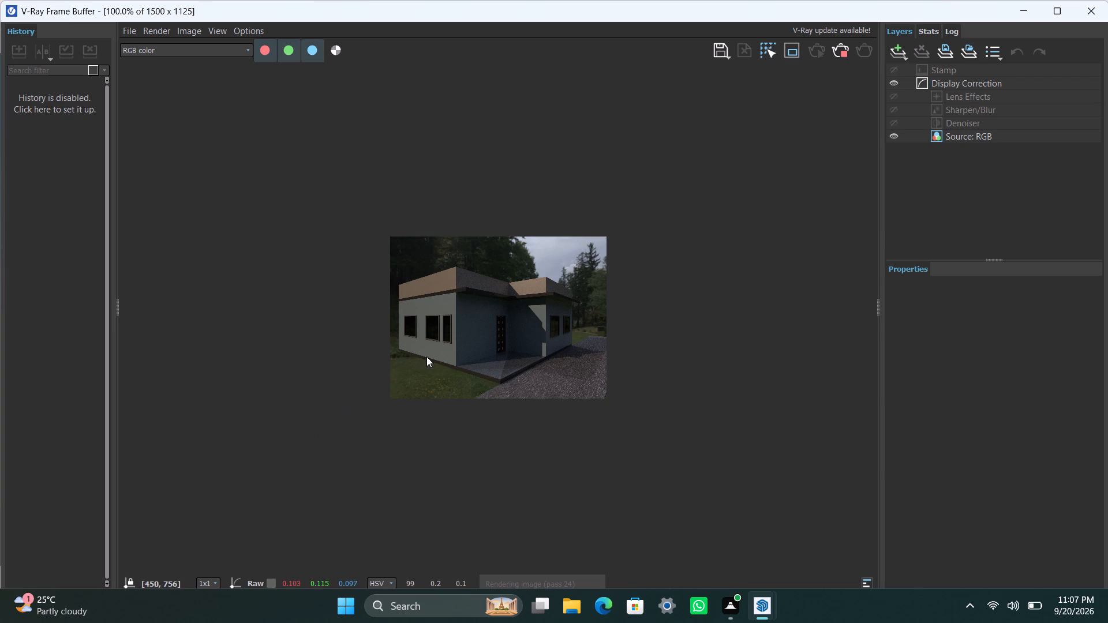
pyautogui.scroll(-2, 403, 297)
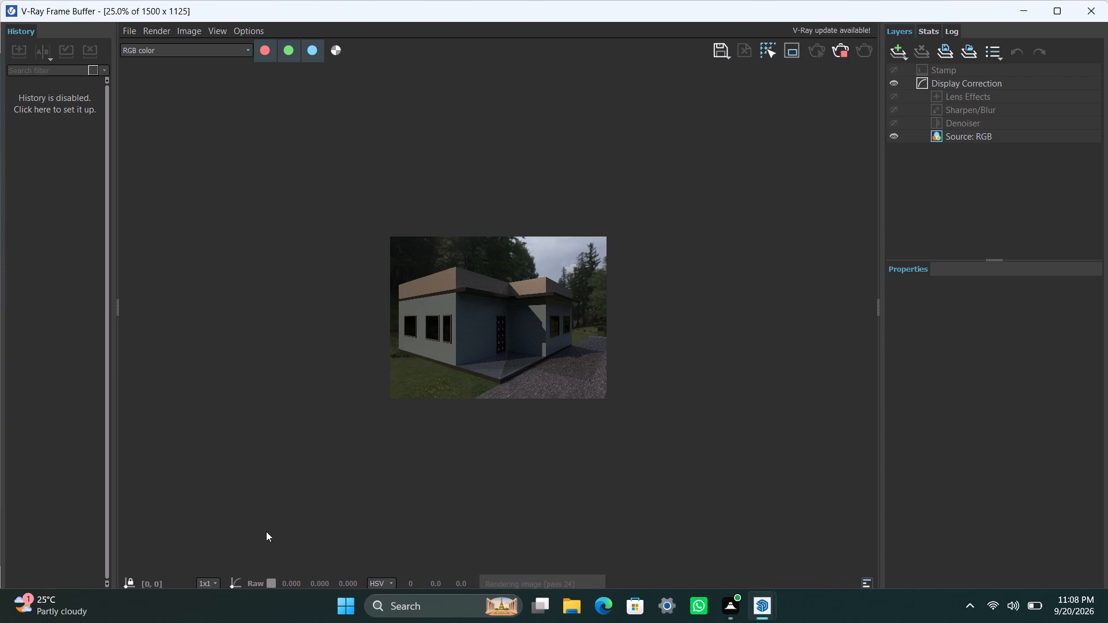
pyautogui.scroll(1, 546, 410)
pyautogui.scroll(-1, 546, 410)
# Inspect the progressing render close up and as a whole, checking the wall surfaces, windows, front door, roof overhang and porch shadows.
pyautogui.scroll(-2, 461, 350)
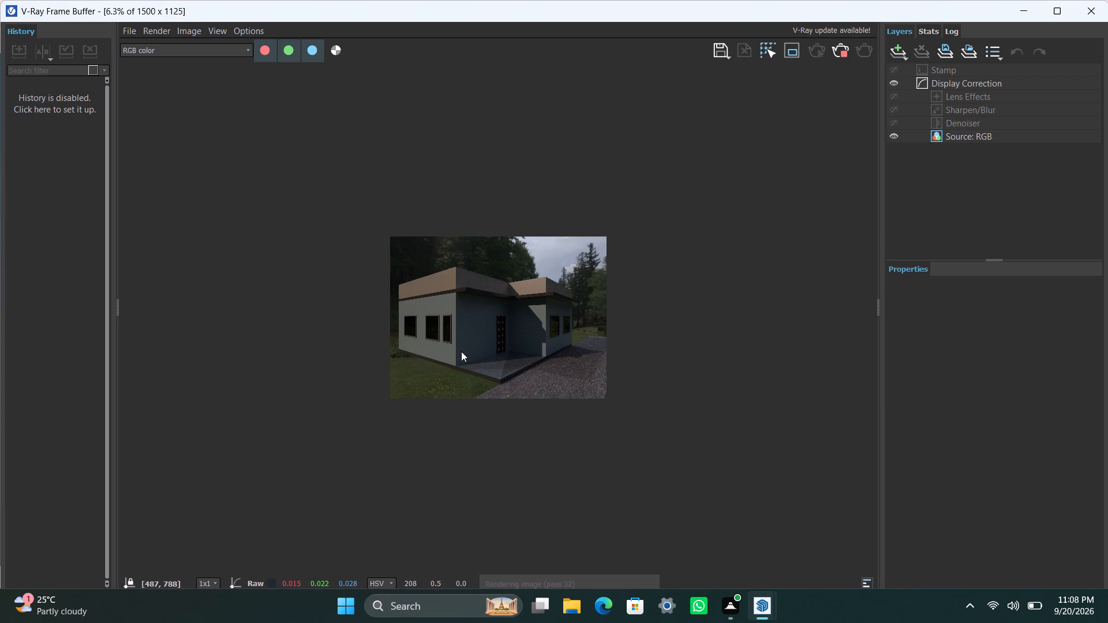
pyautogui.scroll(4, 461, 351)
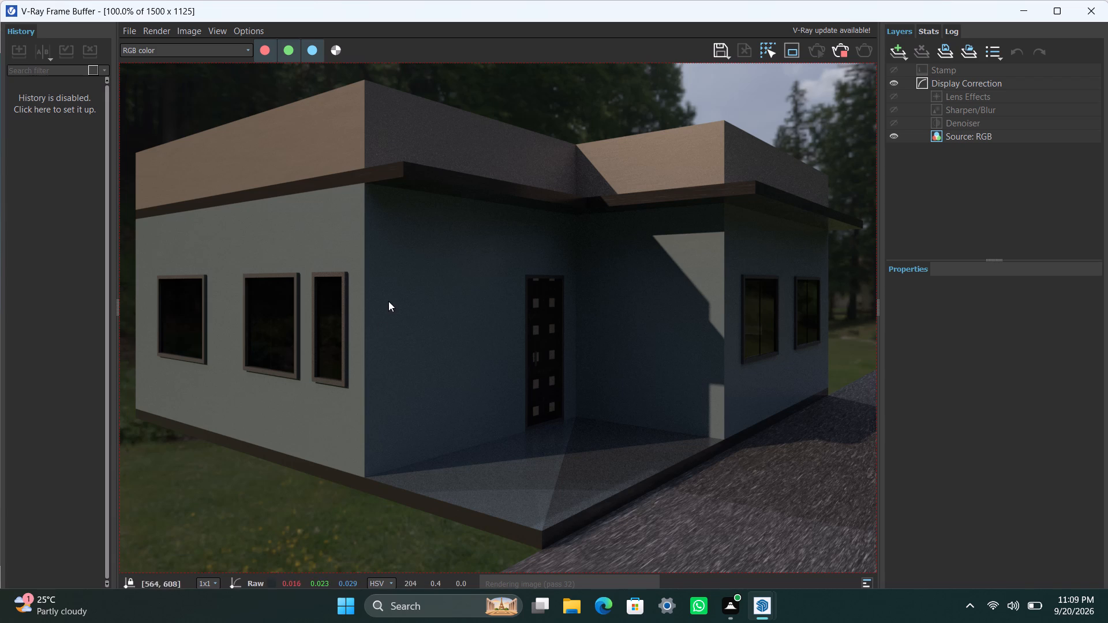
pyautogui.scroll(-1, 362, 304)
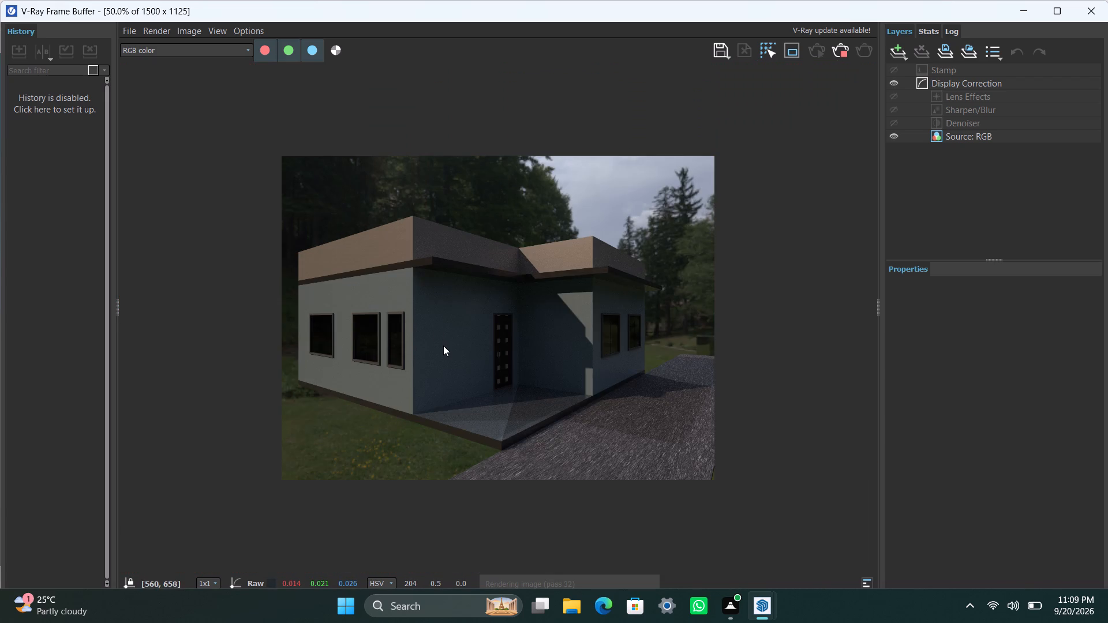
pyautogui.scroll(1, 443, 346)
pyautogui.scroll(-1, 443, 346)
pyautogui.scroll(2, 533, 275)
pyautogui.scroll(-2, 519, 314)
pyautogui.scroll(1, 510, 317)
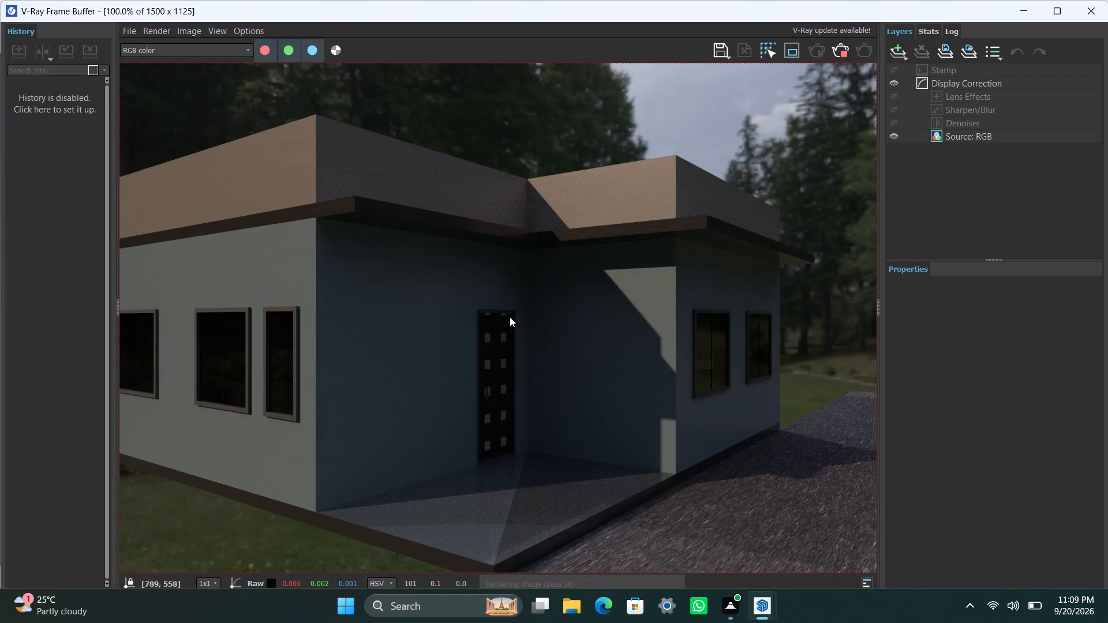
pyautogui.scroll(-1, 510, 317)
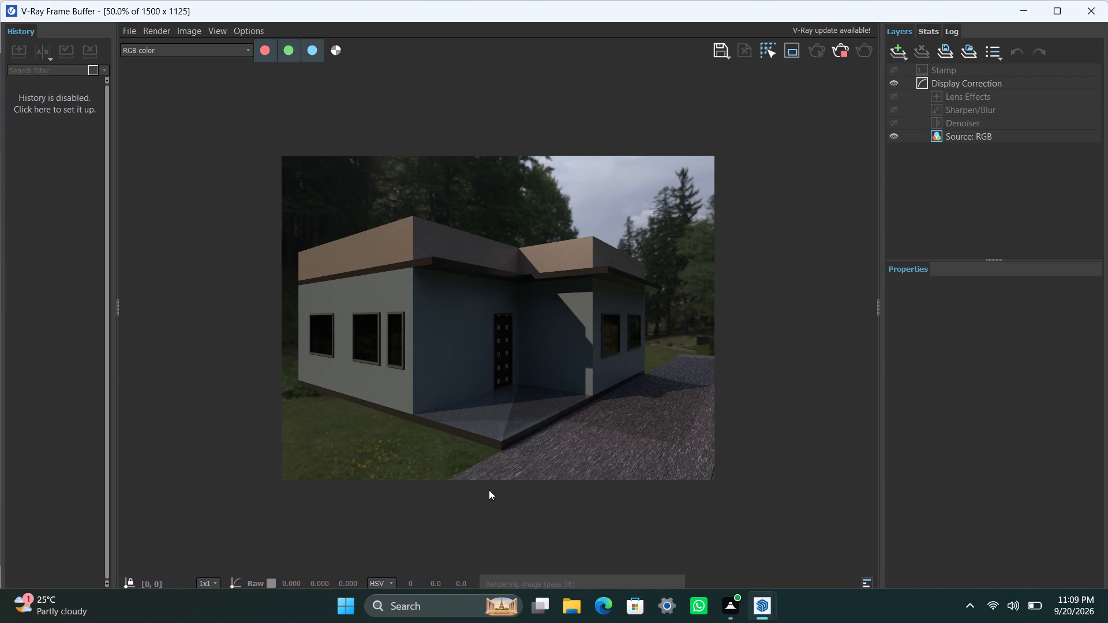
pyautogui.scroll(1, 485, 464)
pyautogui.scroll(-1, 482, 436)
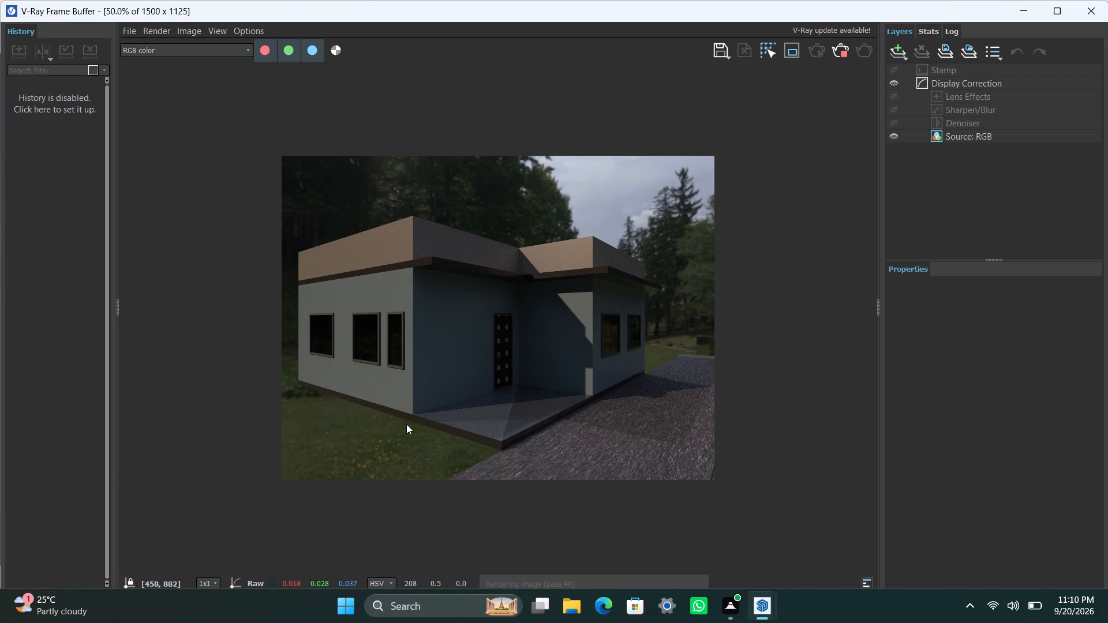
pyautogui.scroll(1, 417, 434)
pyautogui.scroll(-1, 477, 362)
pyautogui.scroll(1, 585, 362)
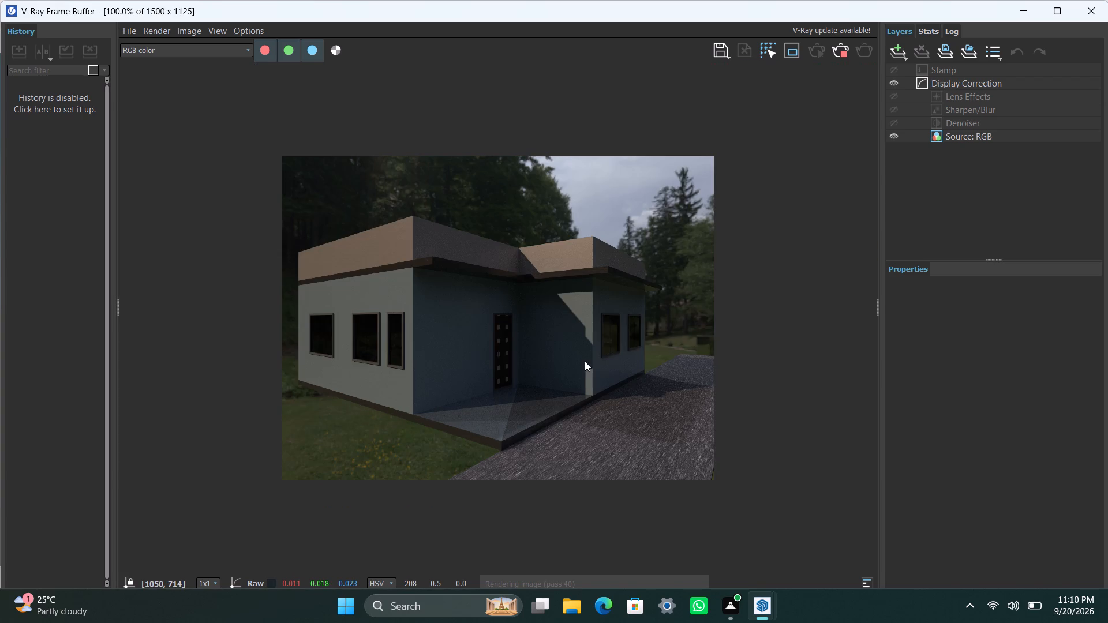
pyautogui.scroll(-1, 579, 370)
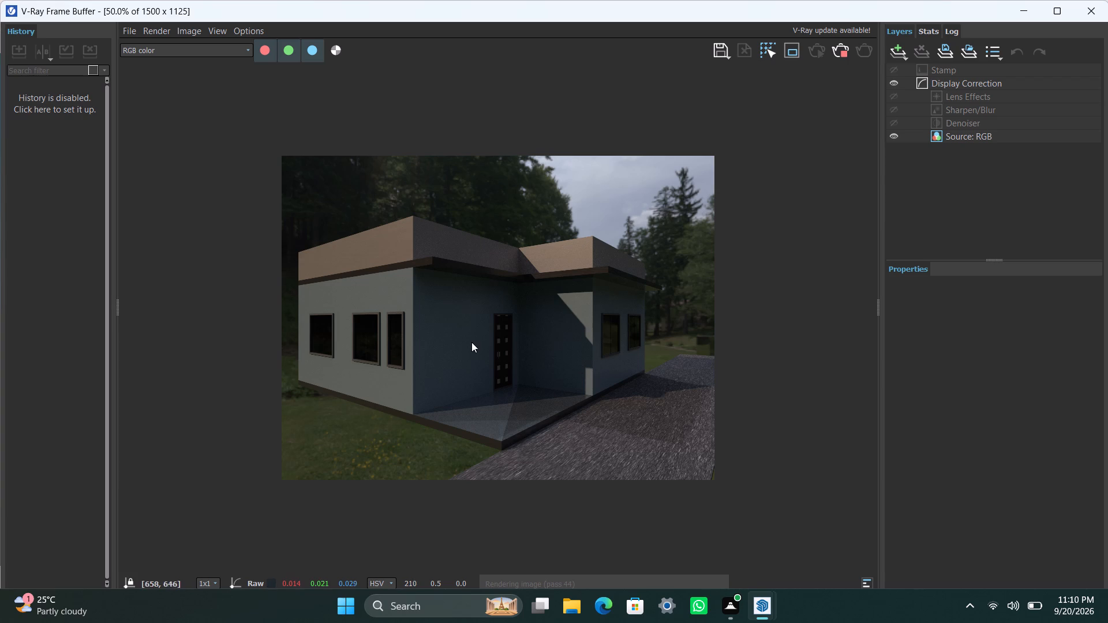
pyautogui.scroll(-2, 572, 396)
pyautogui.scroll(2, 555, 358)
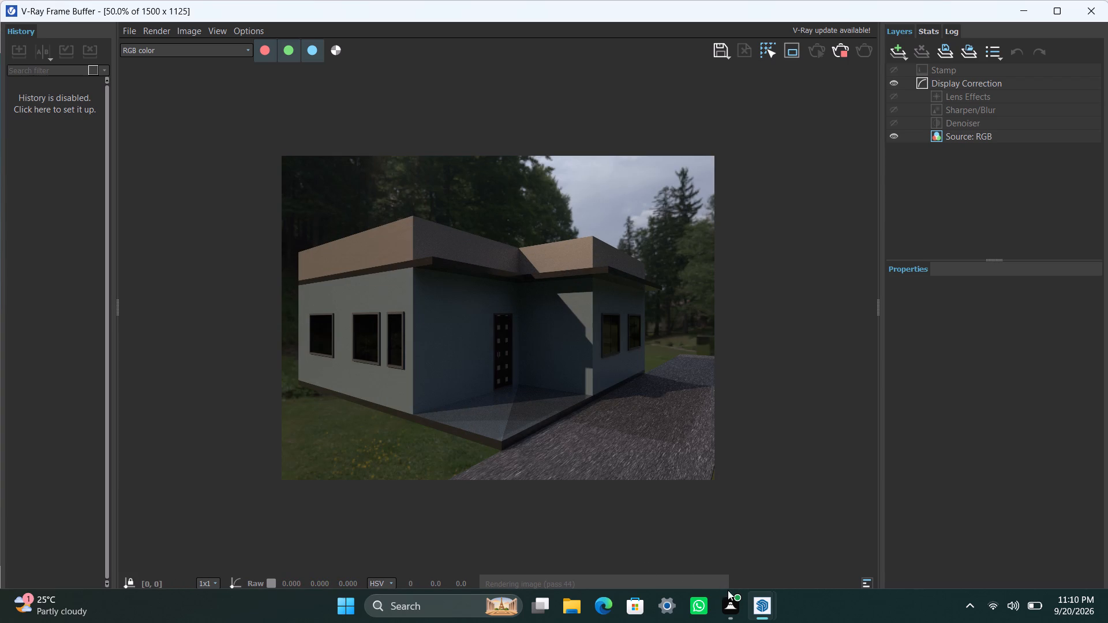
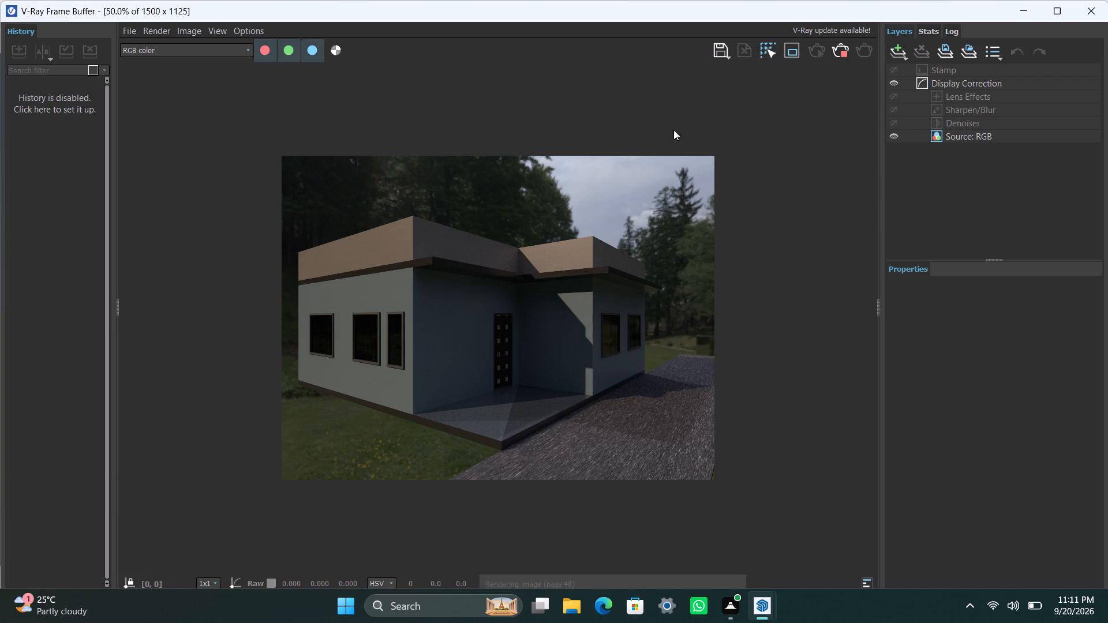
# Examine the corner view render in progress close up and as a whole, checking the porch floor, driveway gravel and shaded entrance walls.
pyautogui.scroll(-1, 701, 283)
pyautogui.scroll(1, 667, 305)
pyautogui.scroll(-1, 525, 502)
pyautogui.scroll(2, 552, 464)
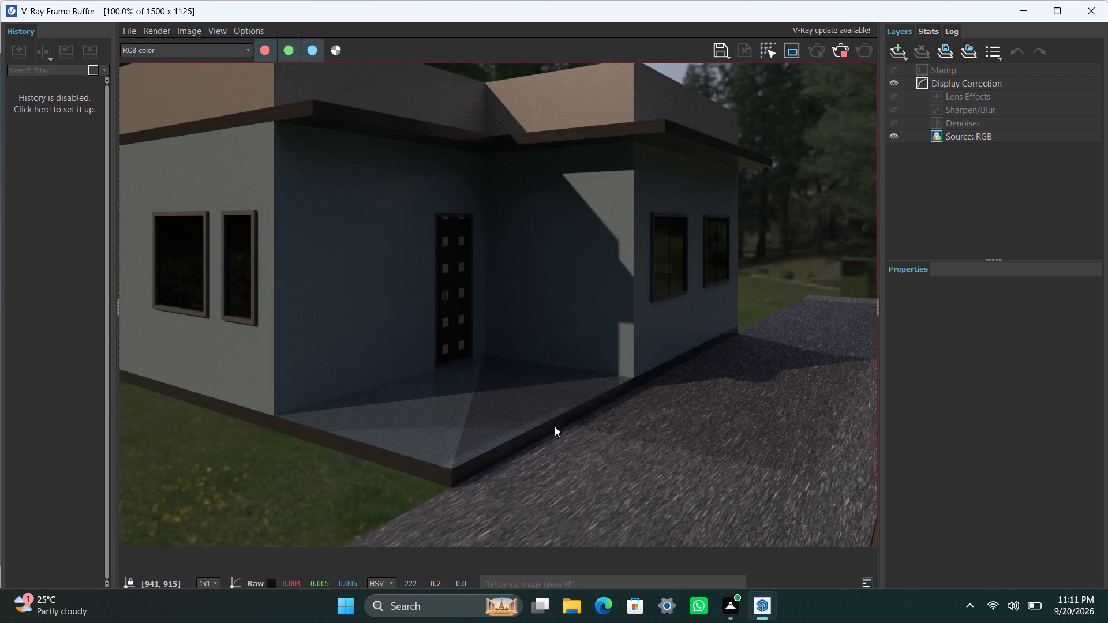
pyautogui.scroll(-1, 555, 426)
pyautogui.scroll(1, 554, 426)
pyautogui.scroll(-1, 554, 426)
pyautogui.scroll(1, 554, 426)
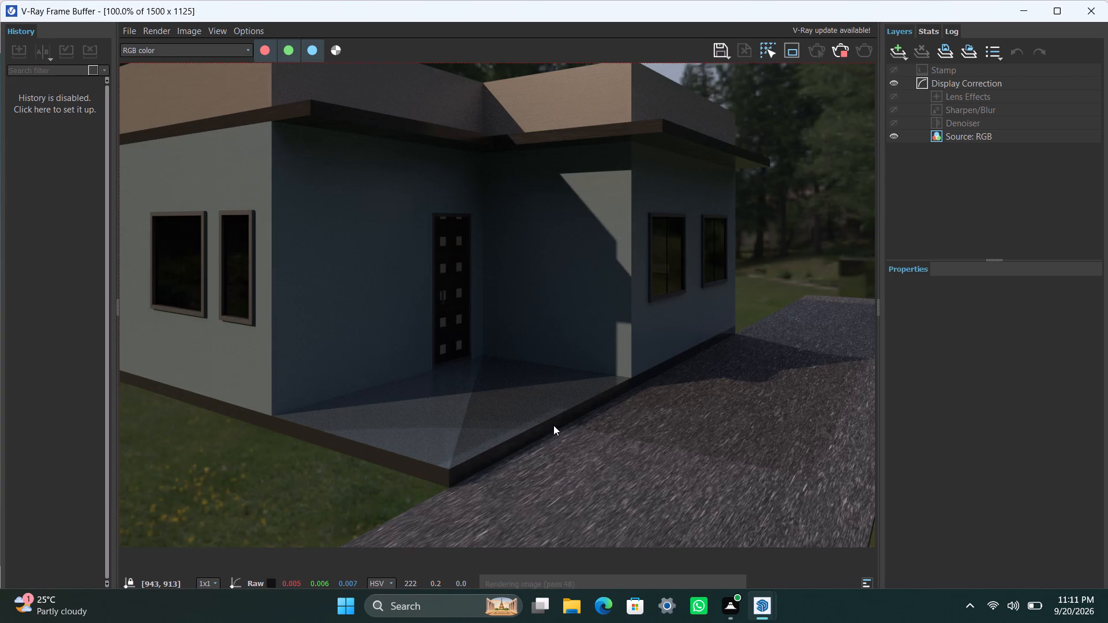
pyautogui.scroll(-1, 553, 424)
pyautogui.scroll(1, 553, 424)
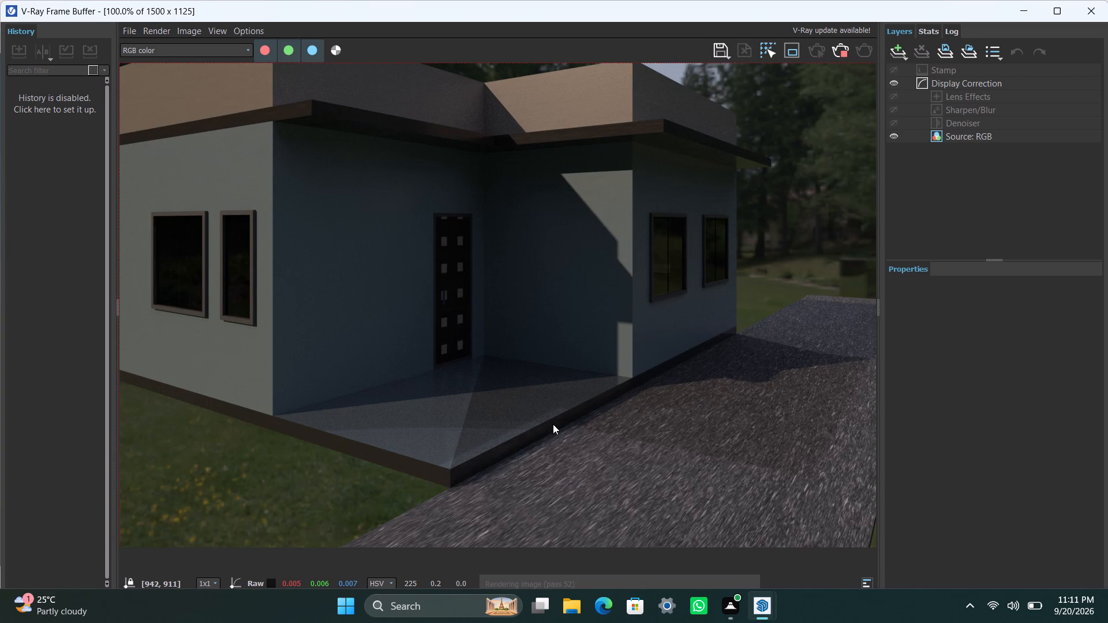
pyautogui.scroll(-1, 565, 426)
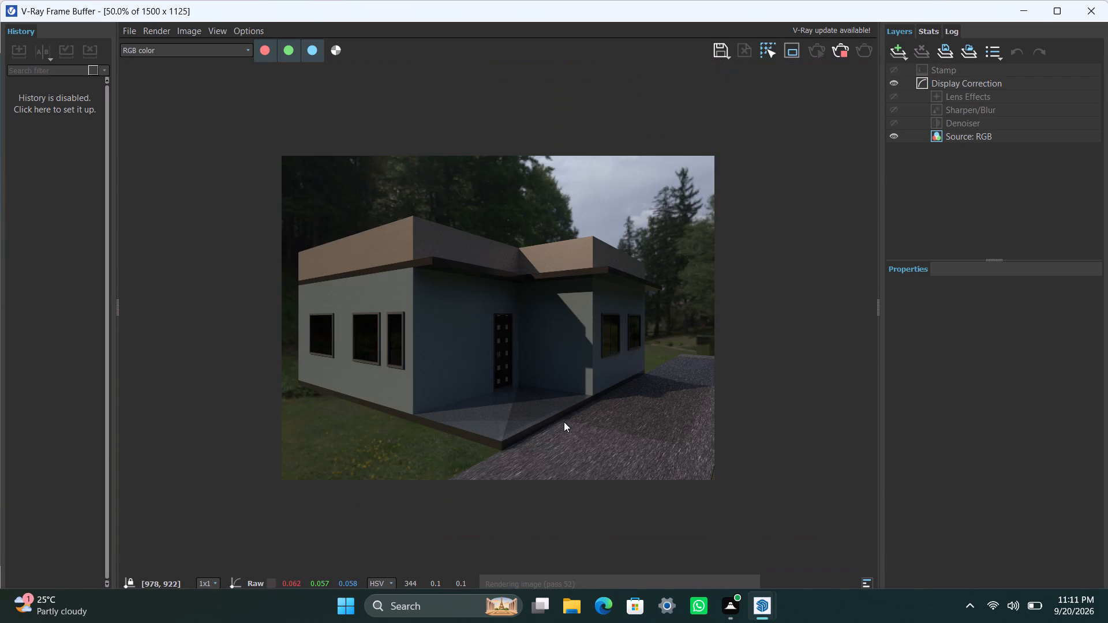
pyautogui.scroll(1, 562, 420)
pyautogui.scroll(-1, 562, 420)
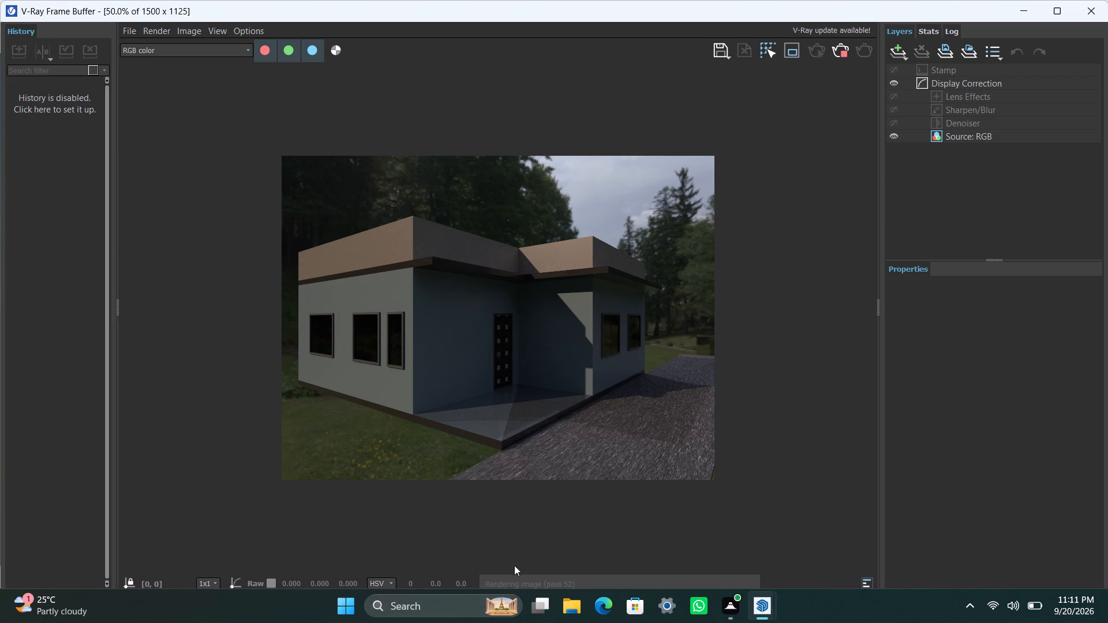
# Inspect the progressing render around the porch corner, front door and roof overhang, comparing the close-up with the full image.
pyautogui.scroll(-1, 485, 406)
pyautogui.scroll(1, 485, 406)
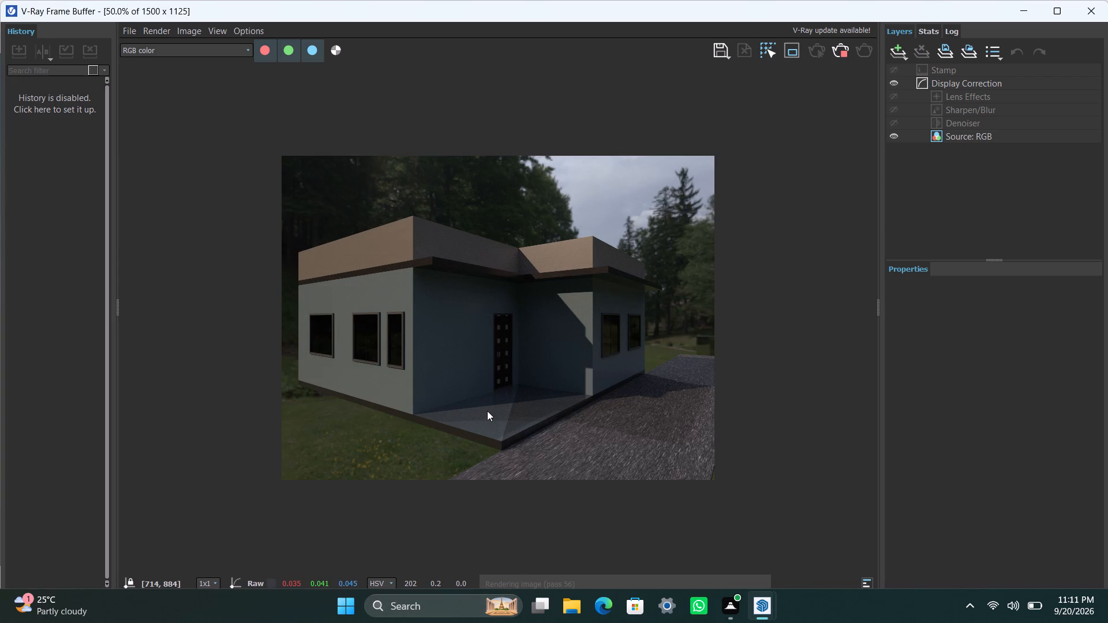
pyautogui.scroll(-1, 496, 434)
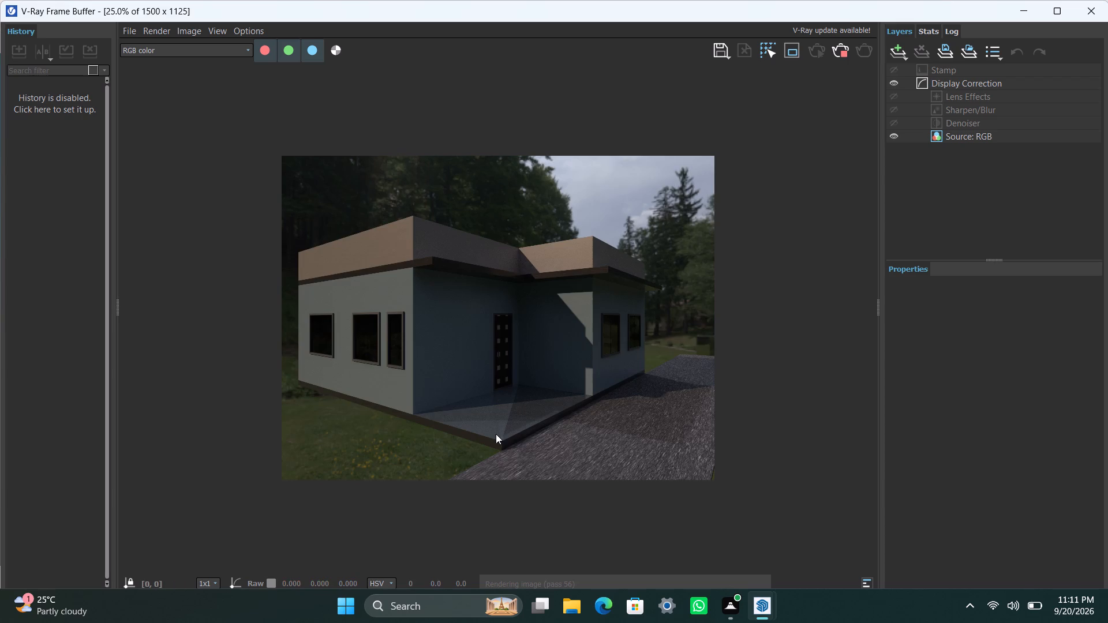
pyautogui.scroll(1, 496, 434)
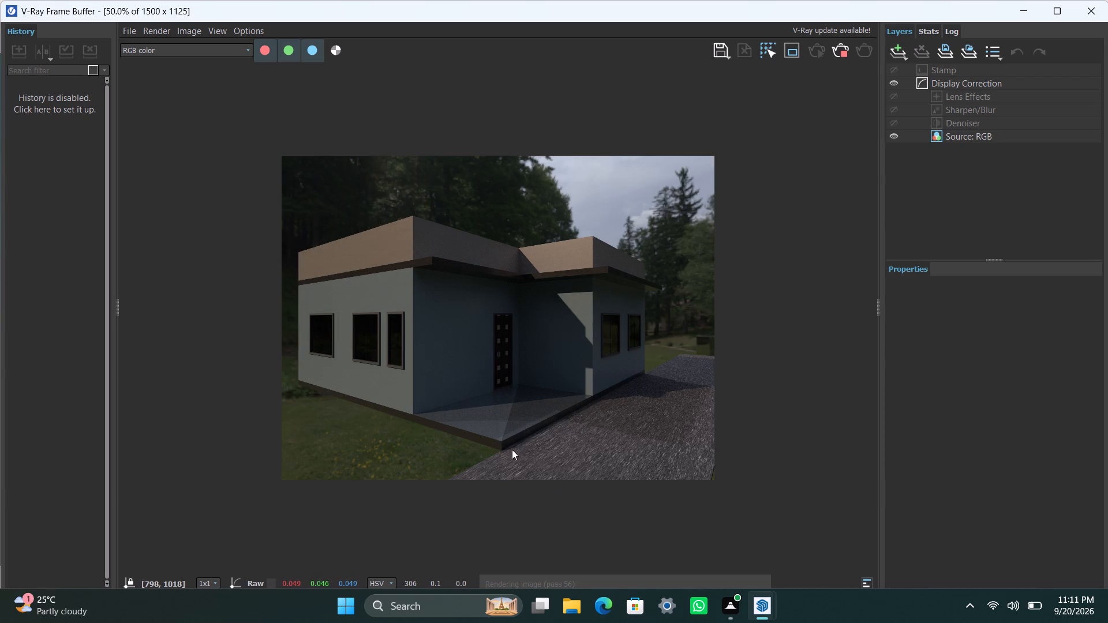
pyautogui.scroll(1, 509, 458)
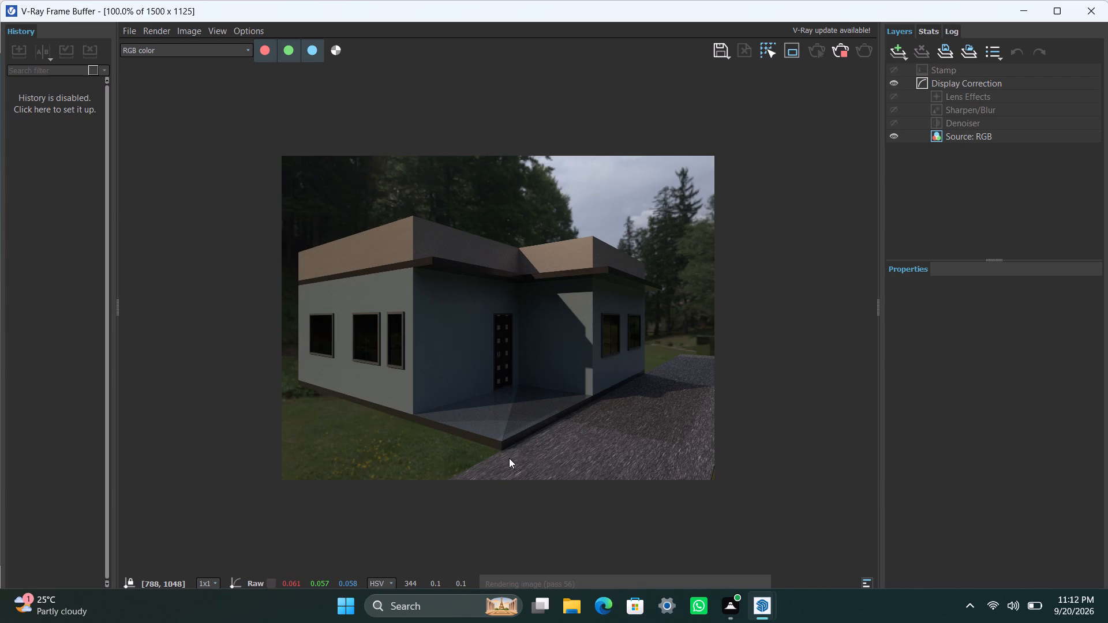
pyautogui.scroll(-1, 509, 458)
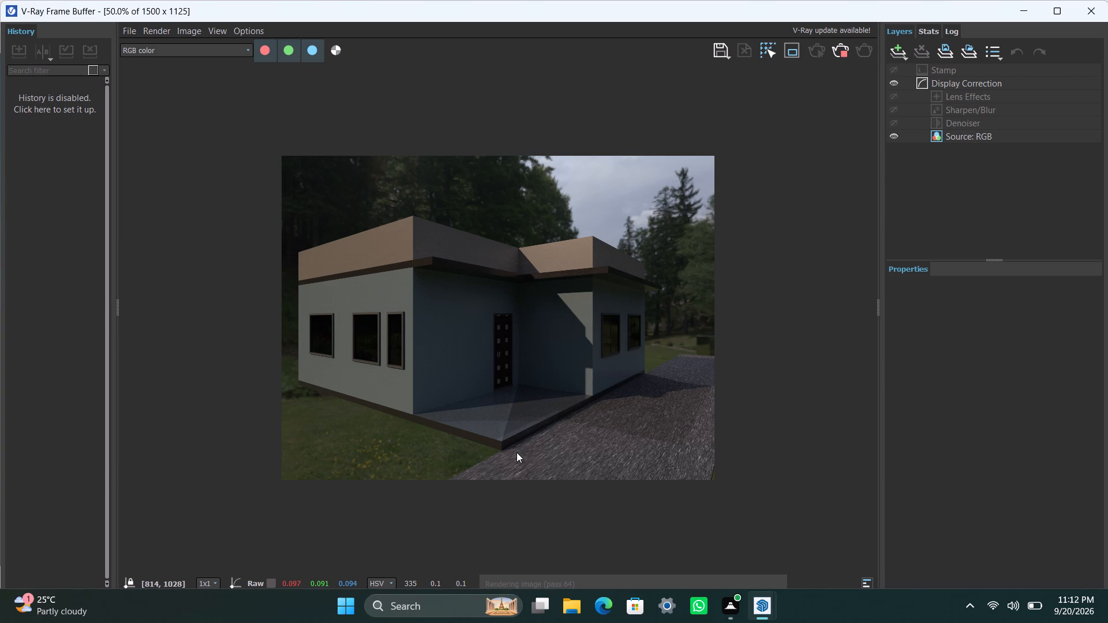
pyautogui.scroll(-2, 527, 330)
pyautogui.scroll(3, 508, 367)
pyautogui.moveTo(523, 361); pyautogui.dragTo(520, 364, button='middle')
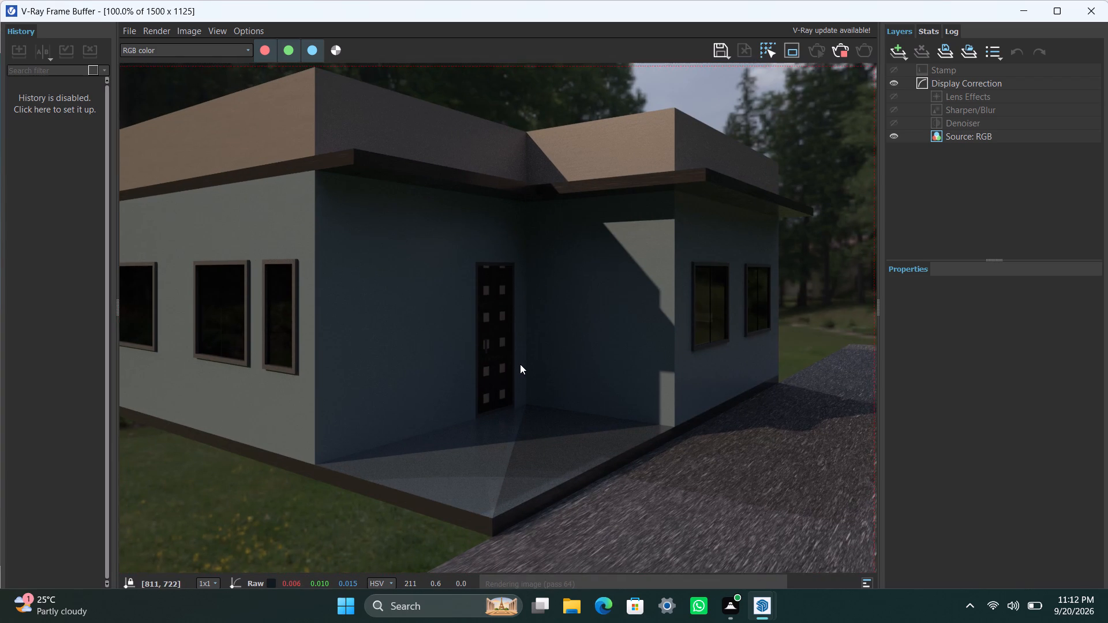
pyautogui.moveTo(520, 364); pyautogui.dragTo(529, 359, button='middle')
pyautogui.scroll(-2, 529, 359)
pyautogui.scroll(1, 529, 359)
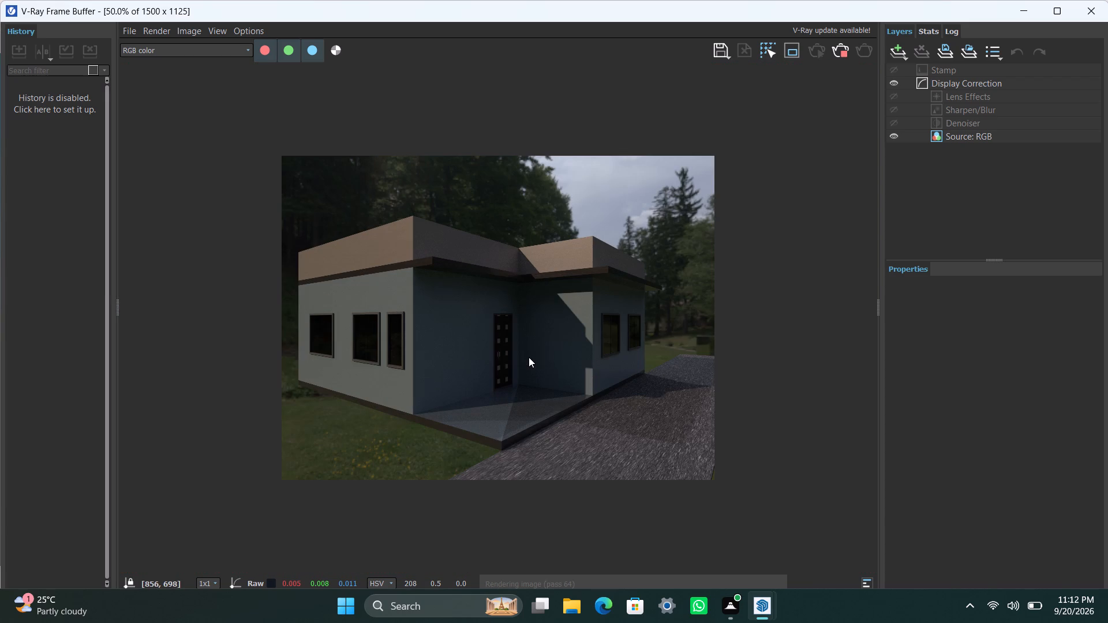
pyautogui.press('space')
# Examine the porch slab edge and gravel driveway in the render at up to 200% magnification, checking remaining grain and shadow edges.
pyautogui.scroll(2, 596, 405)
pyautogui.scroll(-1, 595, 406)
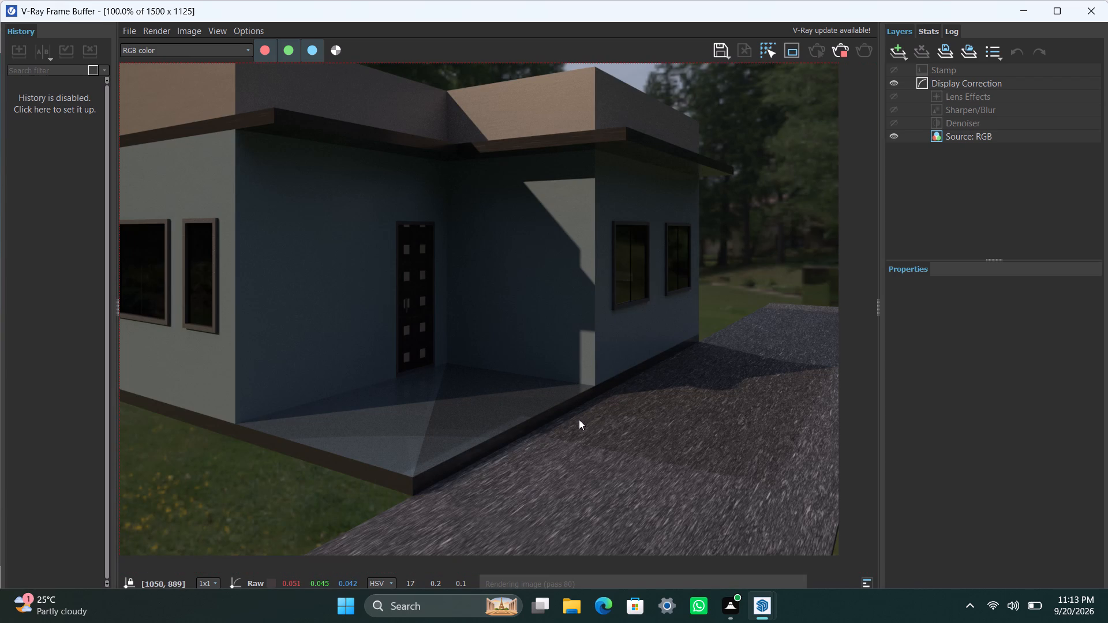
pyautogui.scroll(1, 579, 419)
pyautogui.scroll(-2, 579, 419)
pyautogui.scroll(1, 579, 422)
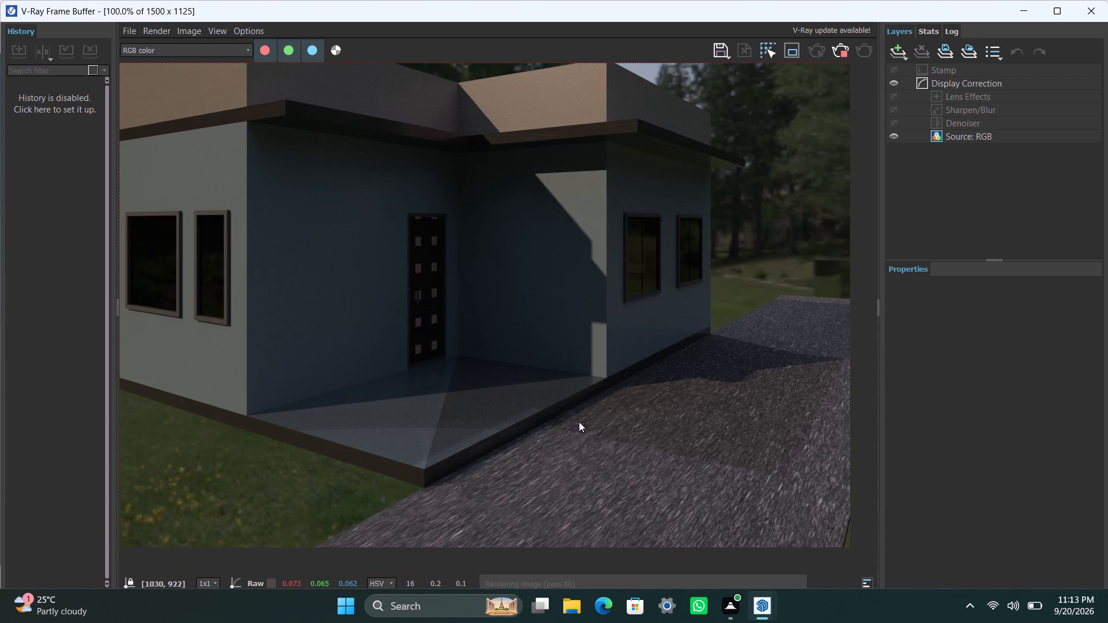
pyautogui.scroll(1, 579, 422)
pyautogui.scroll(-1, 579, 422)
pyautogui.scroll(1, 576, 430)
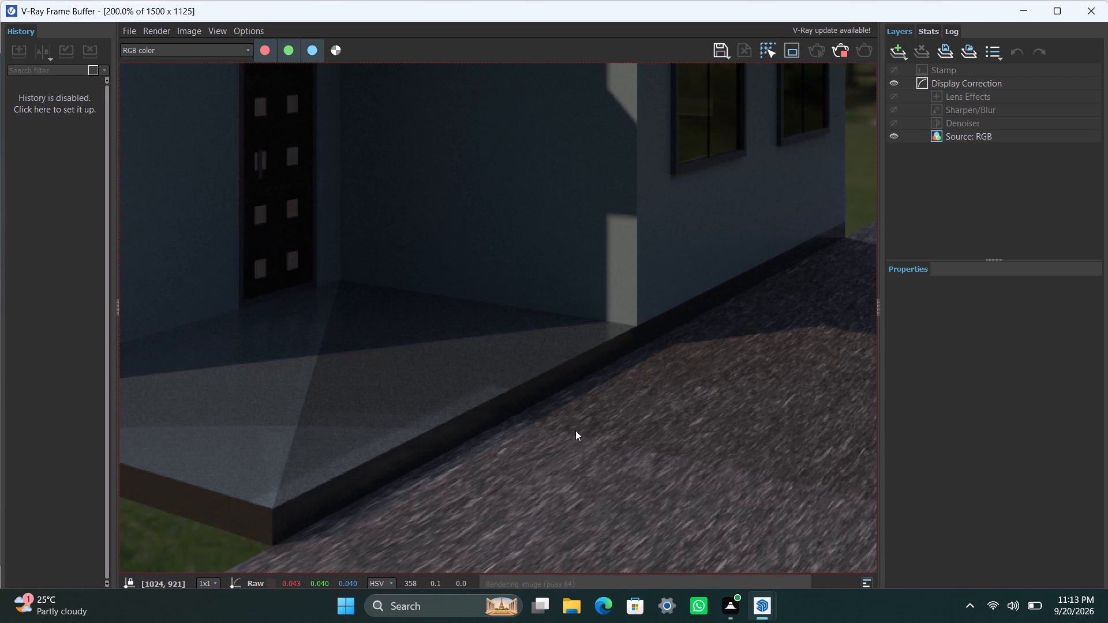
pyautogui.scroll(1, 575, 430)
pyautogui.scroll(-1, 575, 430)
# Inspect the render's window frames, front door, entrance walls and lawn edge close up for remaining noise.
pyautogui.scroll(-3, 546, 514)
pyautogui.scroll(-1, 471, 477)
pyautogui.scroll(1, 495, 409)
pyautogui.scroll(2, 499, 312)
pyautogui.scroll(-1, 481, 348)
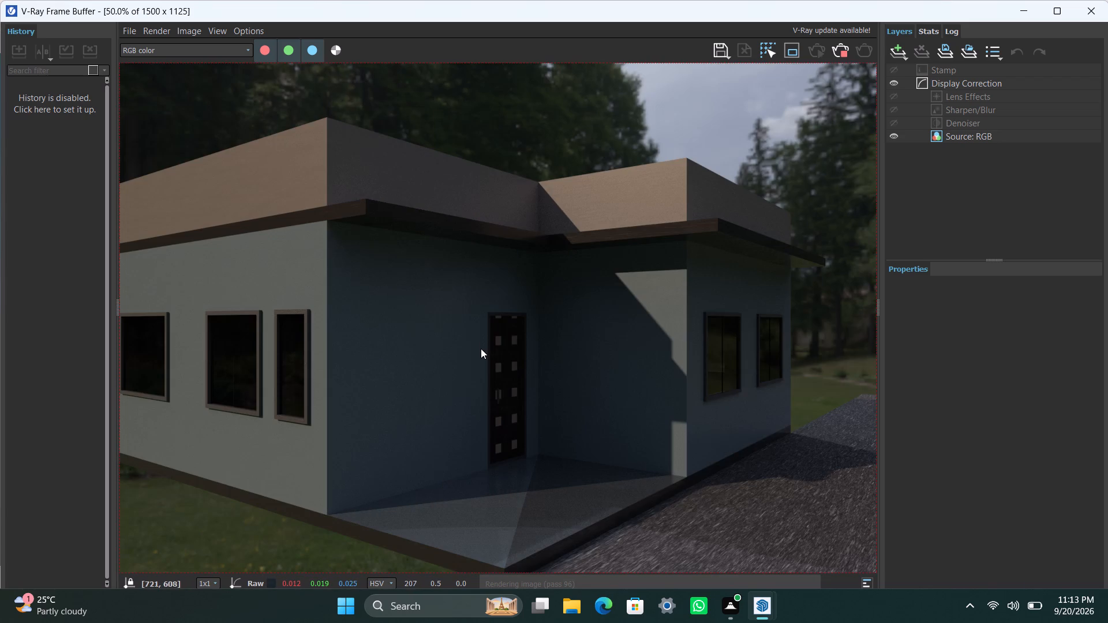
pyautogui.scroll(1, 480, 354)
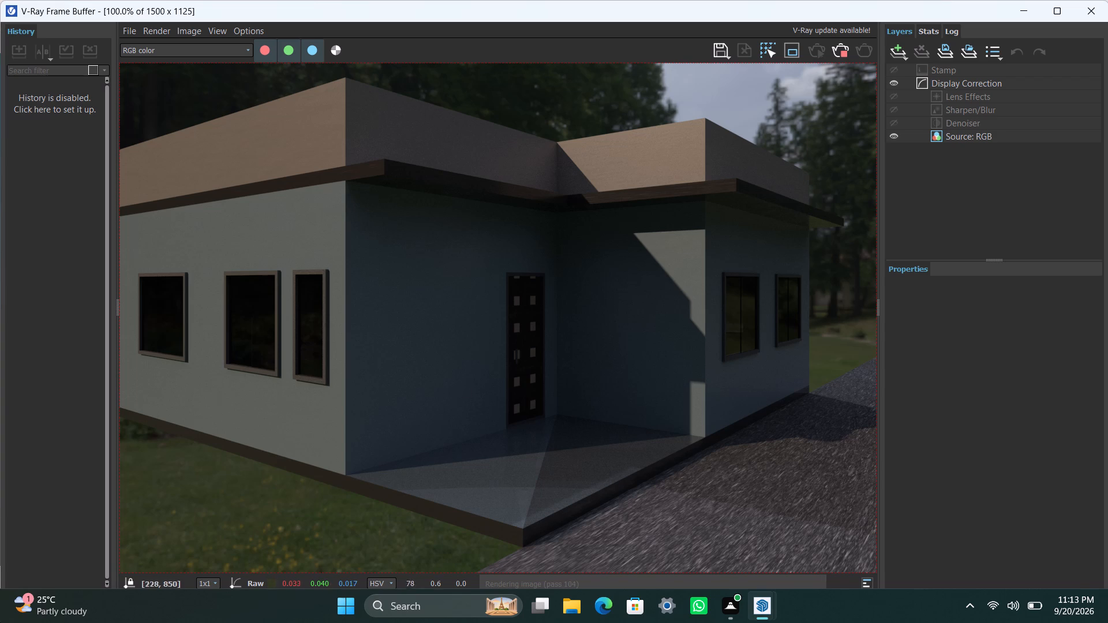
pyautogui.scroll(-1, 379, 413)
pyautogui.scroll(1, 380, 414)
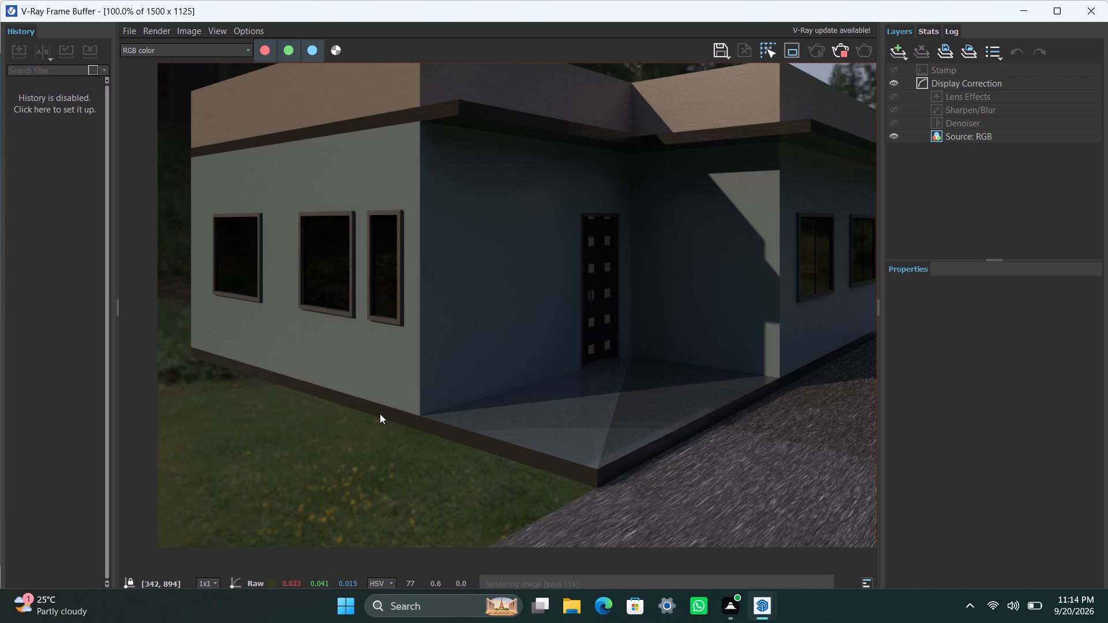
pyautogui.scroll(-2, 426, 339)
pyautogui.scroll(2, 426, 340)
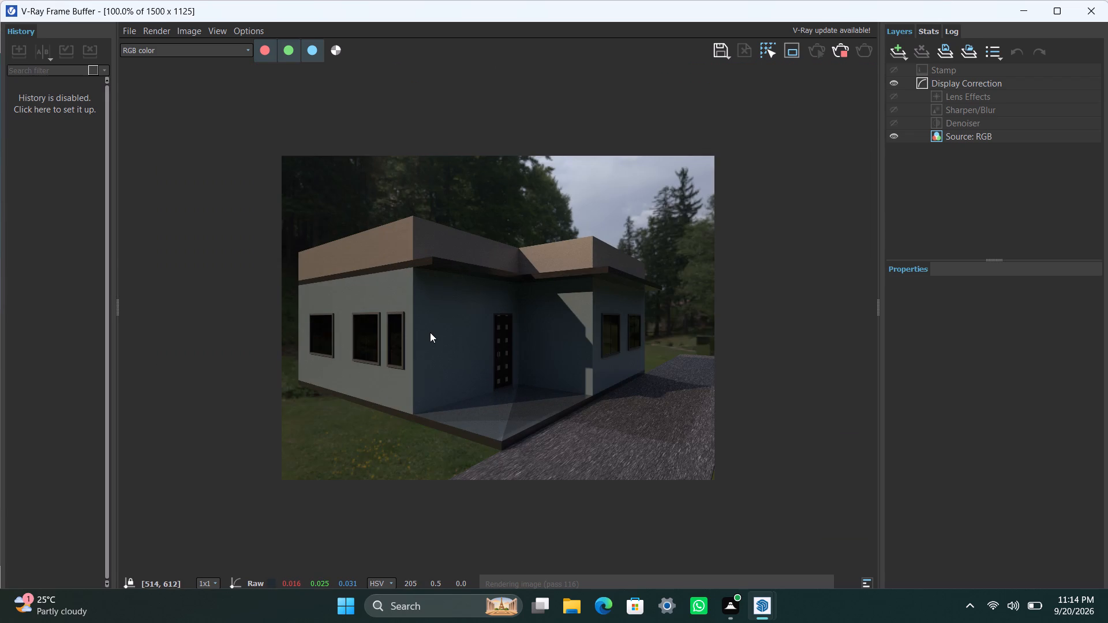
pyautogui.scroll(1, 430, 332)
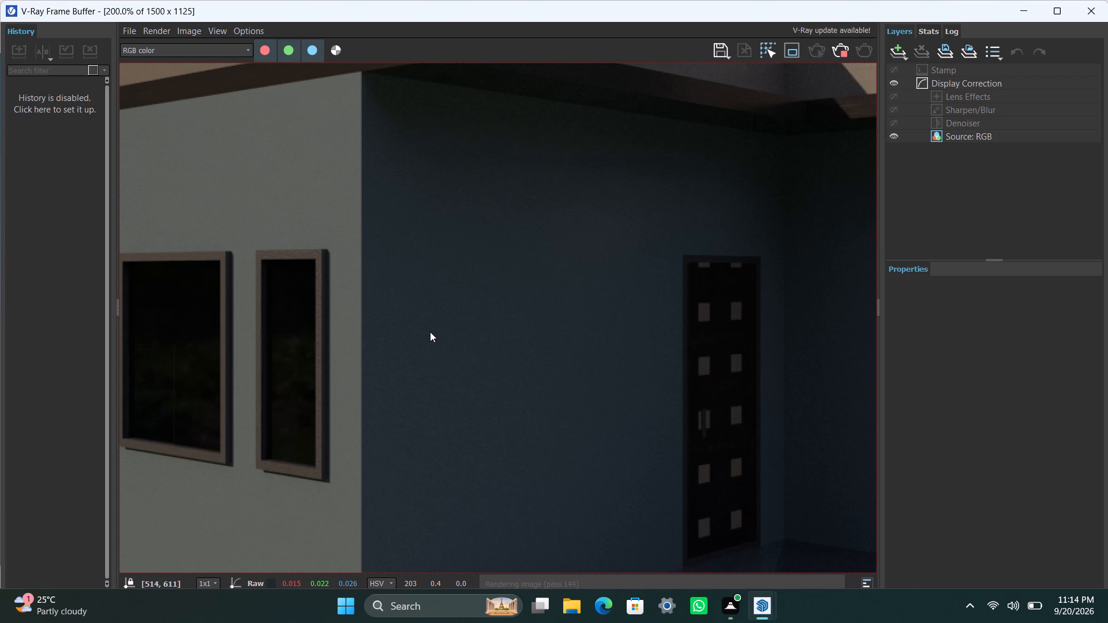
pyautogui.scroll(-2, 355, 482)
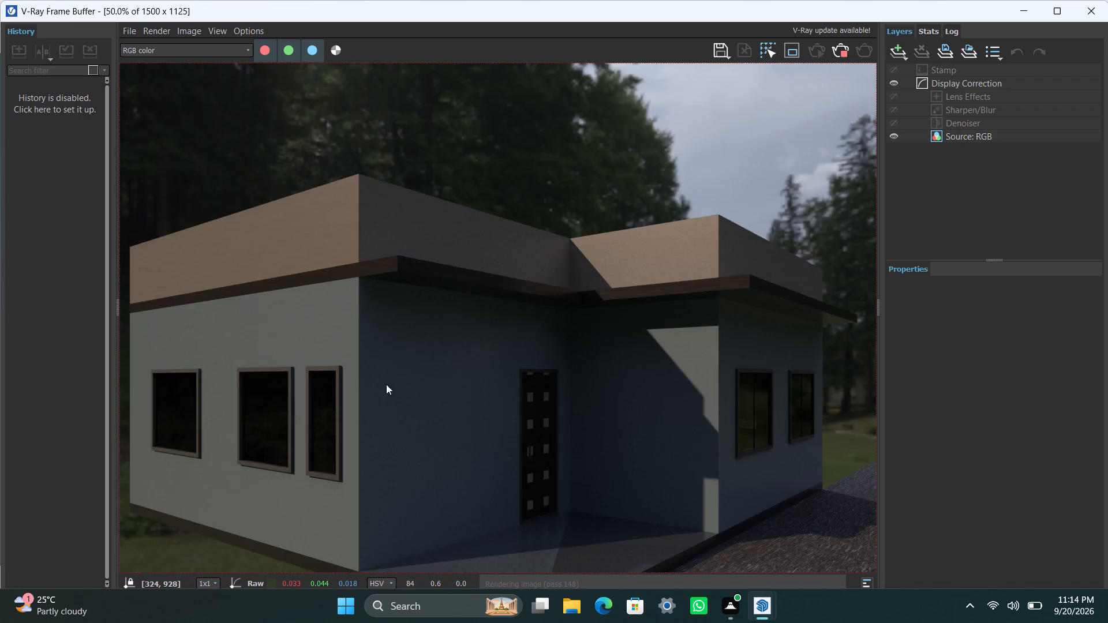
# Review the whole corner render while its last passes and denoising run, checking the facade, porch and driveway at different magnifications.
pyautogui.scroll(1, 387, 371)
pyautogui.scroll(-1, 387, 371)
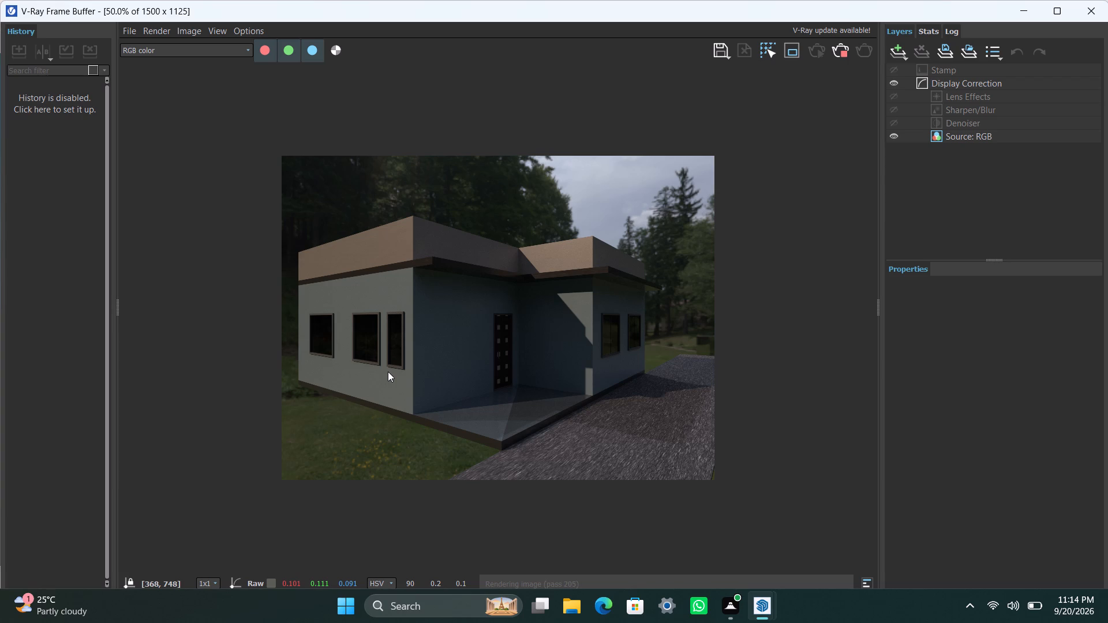
pyautogui.scroll(-1, 357, 348)
pyautogui.scroll(1, 366, 352)
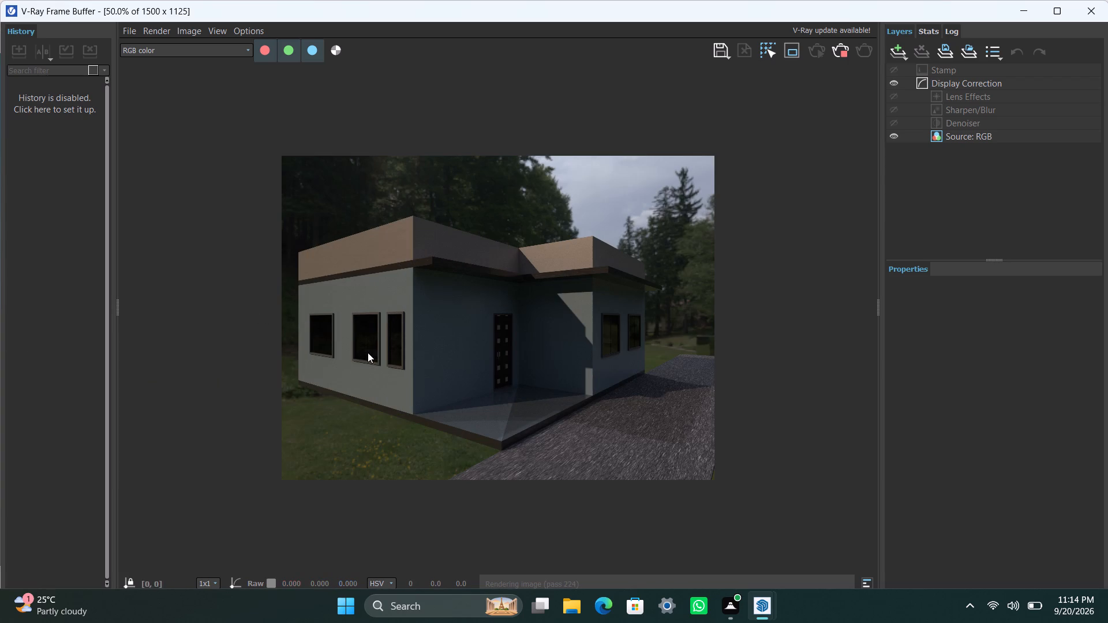
pyautogui.scroll(1, 373, 347)
pyautogui.scroll(-1, 377, 341)
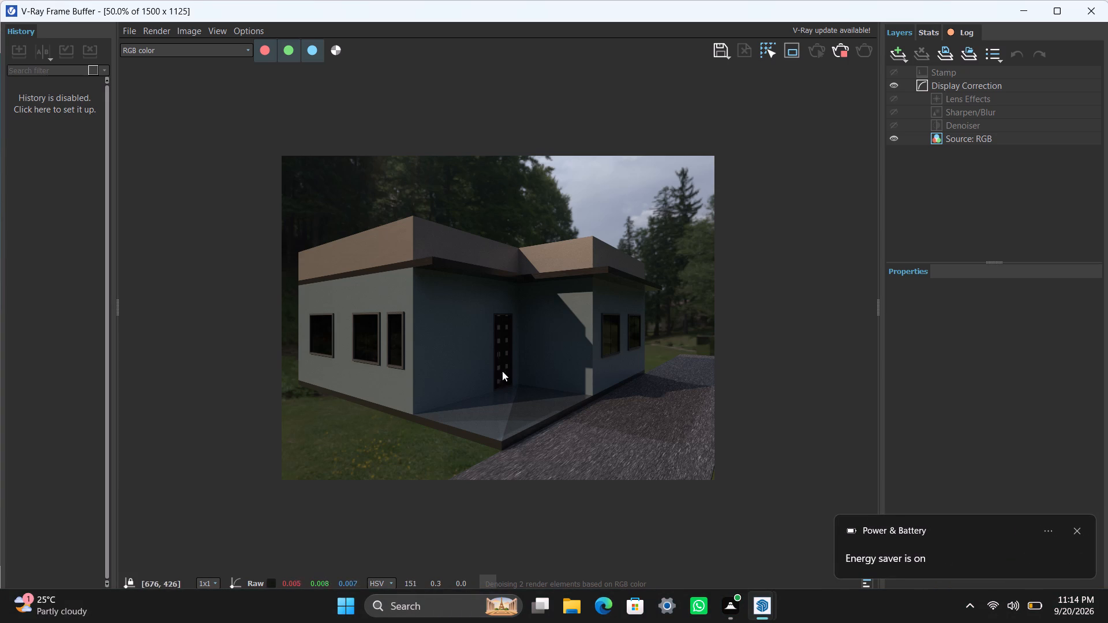
pyautogui.scroll(1, 560, 339)
pyautogui.scroll(-1, 560, 339)
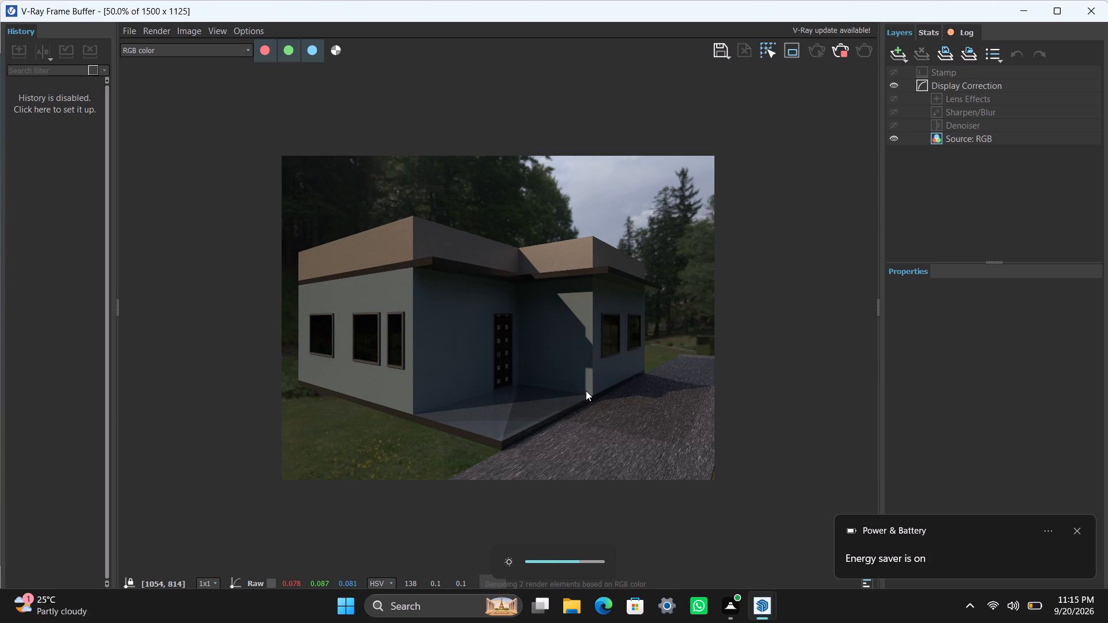
pyautogui.scroll(1, 556, 439)
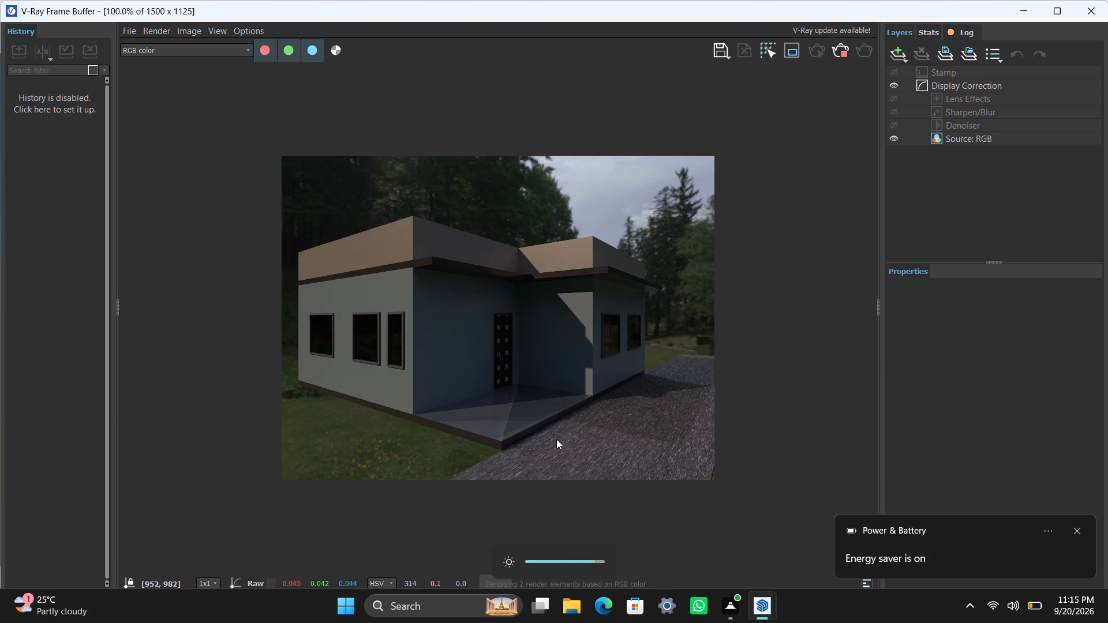
pyautogui.scroll(-1, 556, 438)
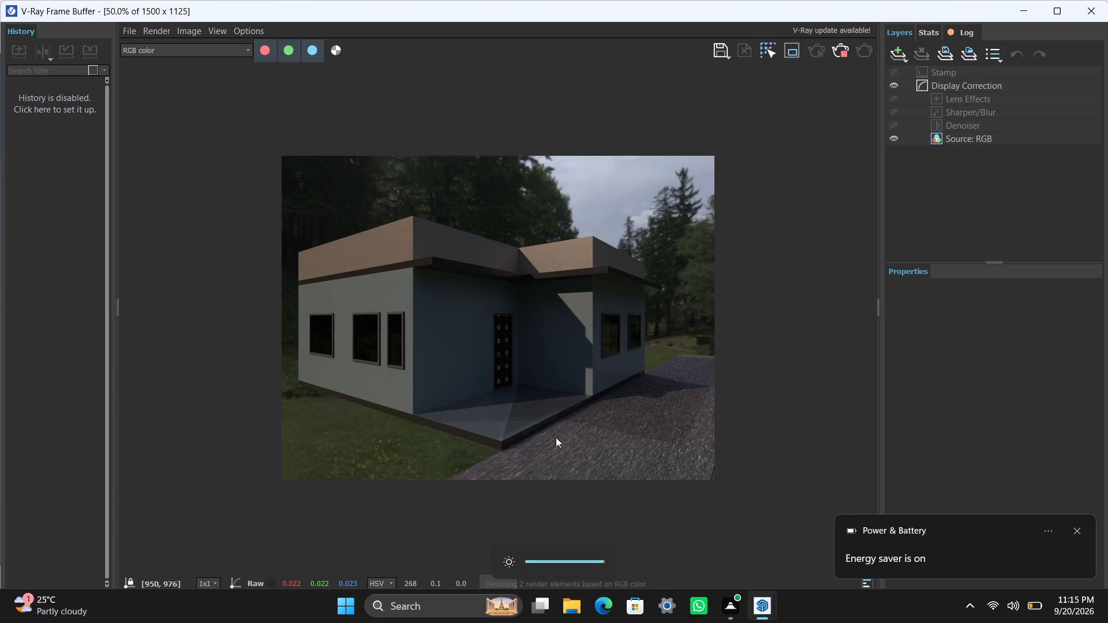
pyautogui.scroll(-2, 558, 456)
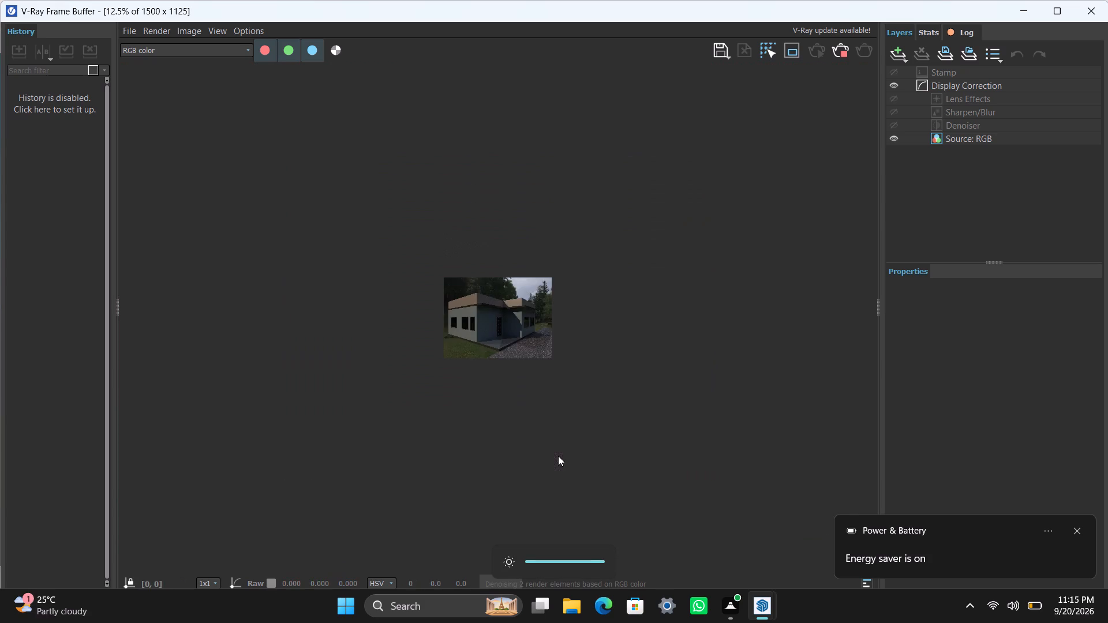
pyautogui.scroll(3, 558, 456)
pyautogui.scroll(-1, 547, 403)
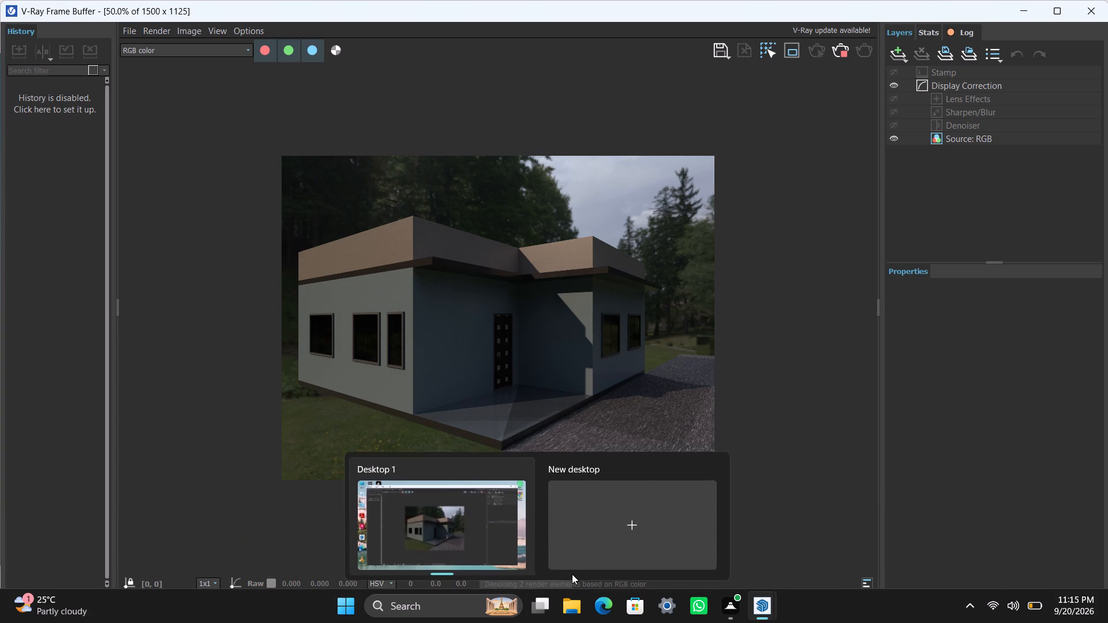
pyautogui.scroll(-1, 489, 397)
pyautogui.scroll(1, 489, 397)
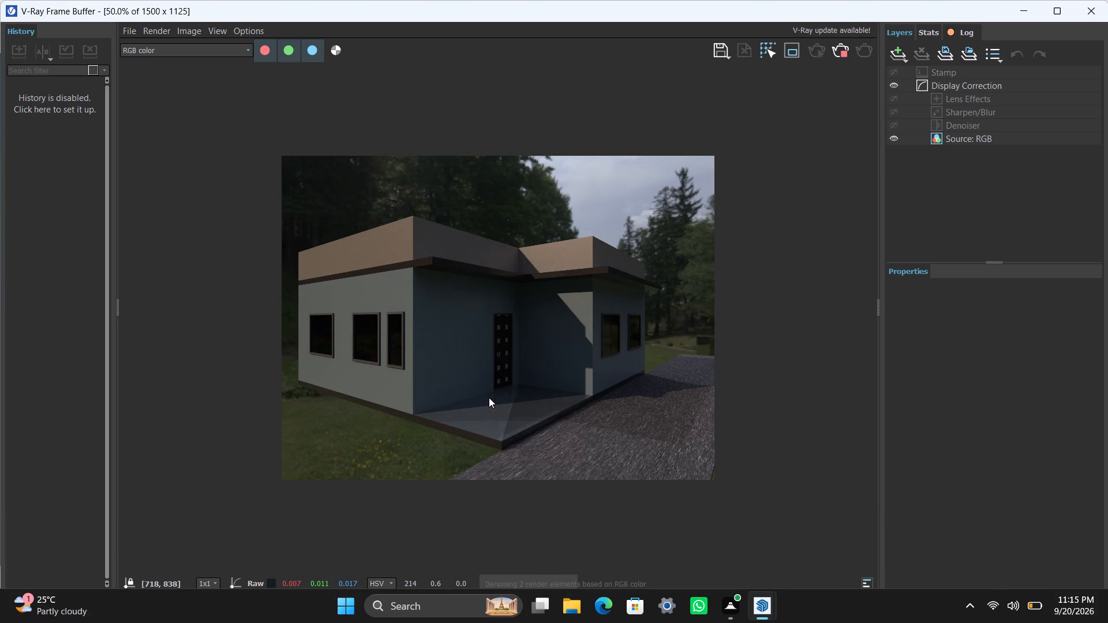
# Compare the full corner render with closer views of the porch, facade windows and gravel driveway while denoising runs.
pyautogui.scroll(1, 489, 397)
pyautogui.scroll(-2, 489, 397)
pyautogui.scroll(2, 489, 397)
pyautogui.scroll(-1, 489, 397)
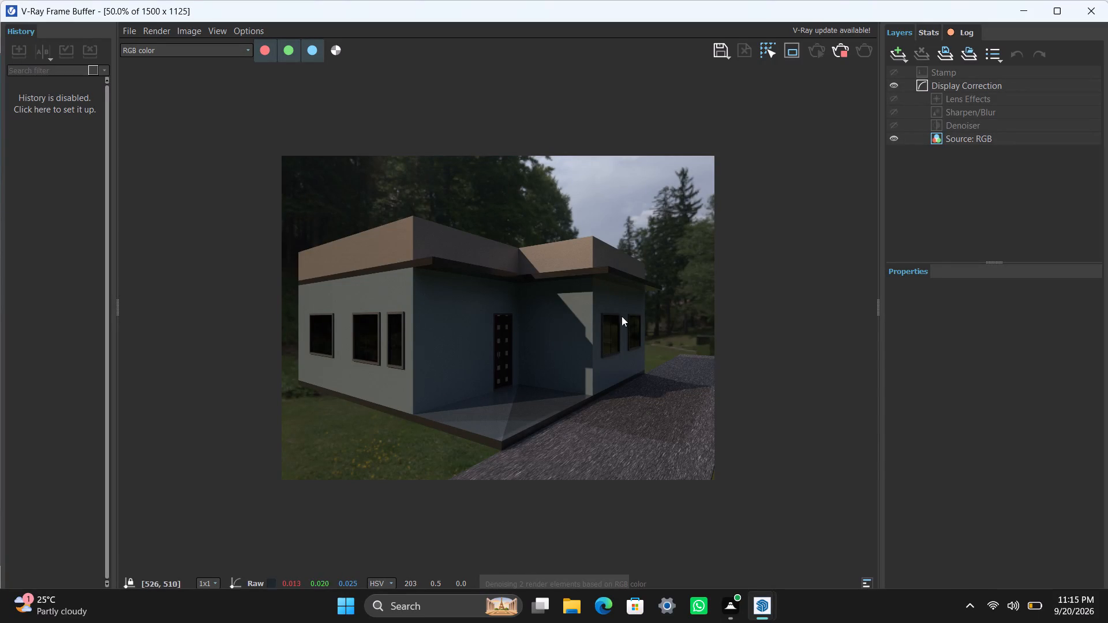
pyautogui.scroll(2, 541, 402)
pyautogui.scroll(-2, 541, 402)
pyautogui.scroll(1, 560, 447)
pyautogui.scroll(-1, 560, 446)
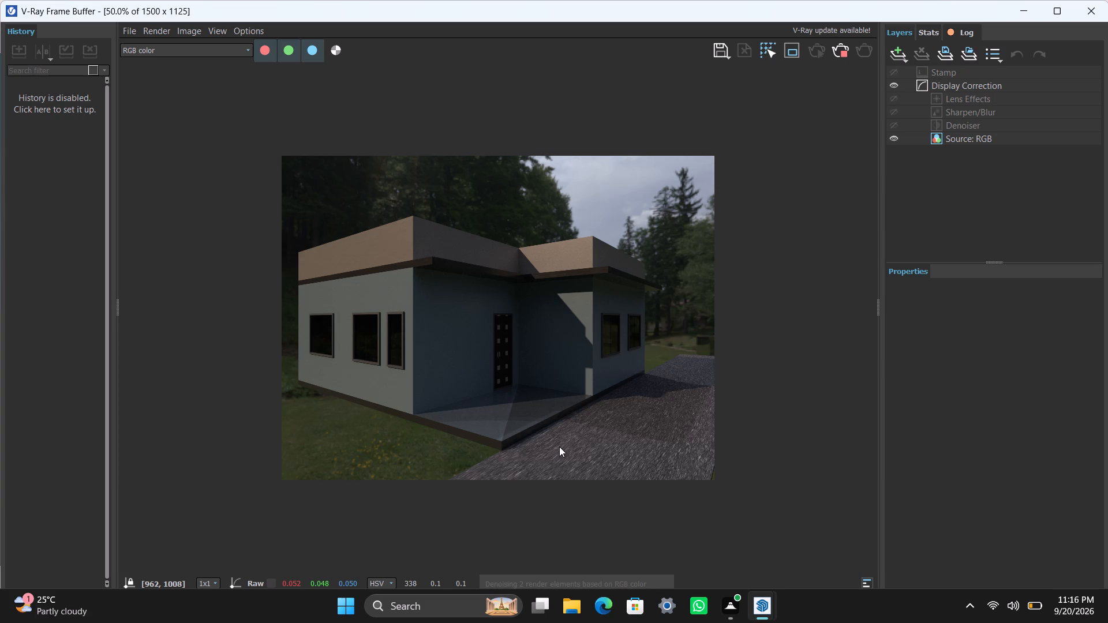
pyautogui.scroll(1, 559, 466)
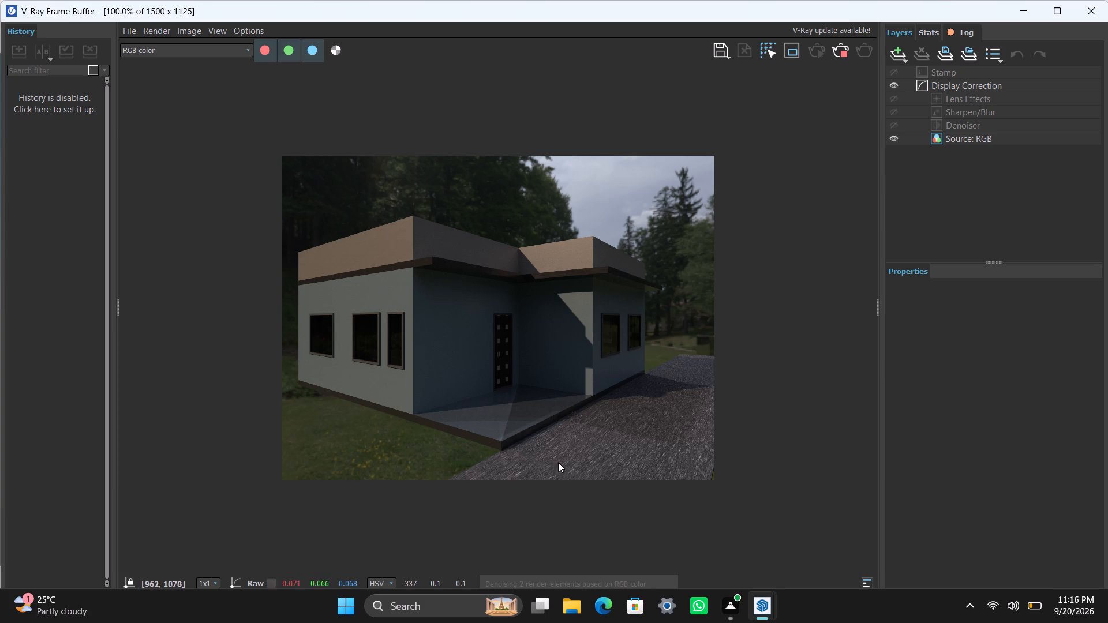
pyautogui.scroll(-1, 555, 369)
pyautogui.press('space')
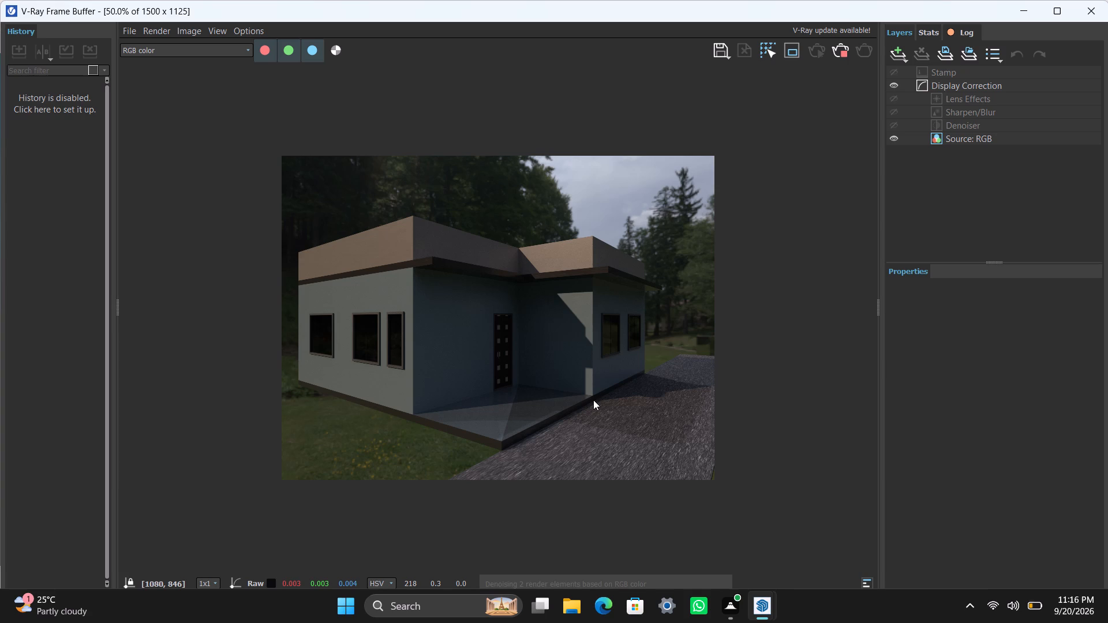
# Examine the porch slab, front door and entrance walls at up to 200% magnification while denoising continues.
pyautogui.scroll(2, 528, 378)
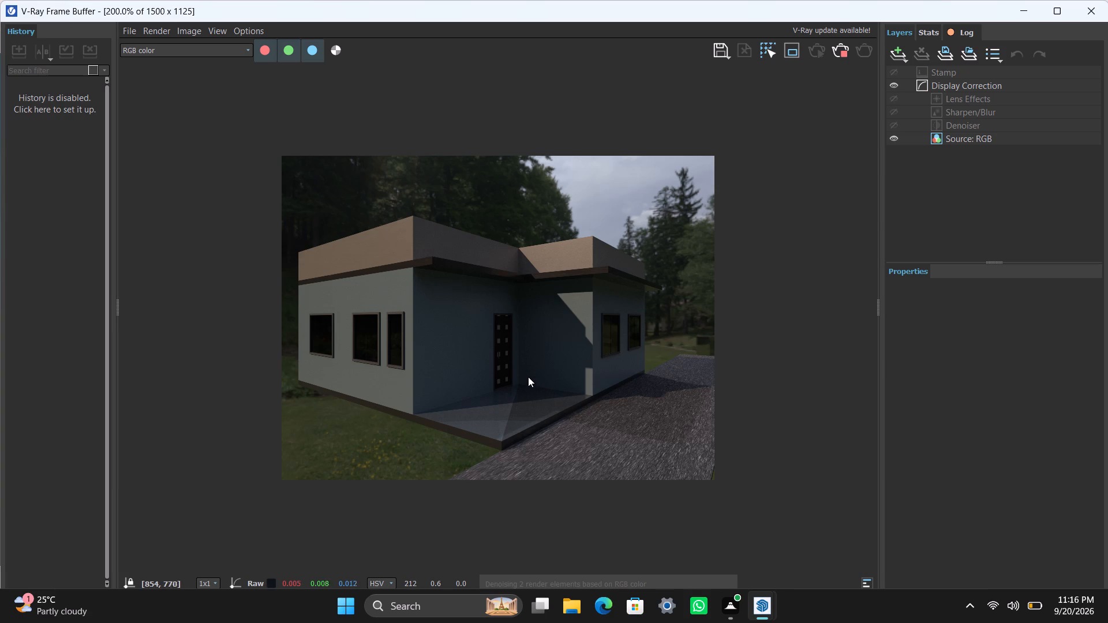
pyautogui.scroll(-1, 528, 370)
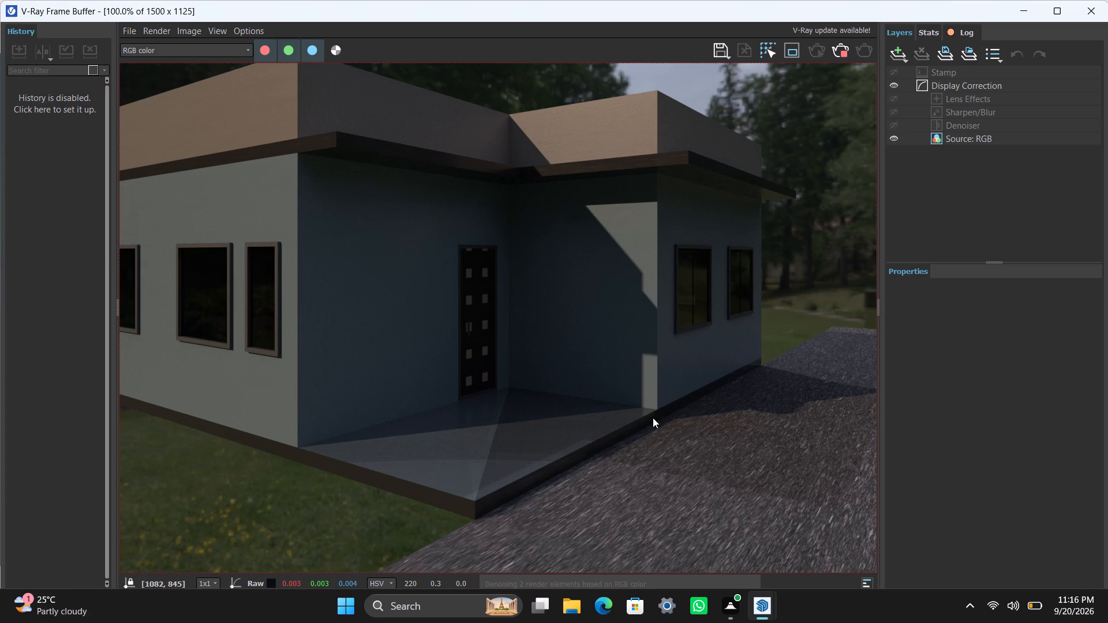
pyautogui.scroll(-2, 425, 417)
pyautogui.scroll(2, 427, 417)
pyautogui.scroll(1, 507, 398)
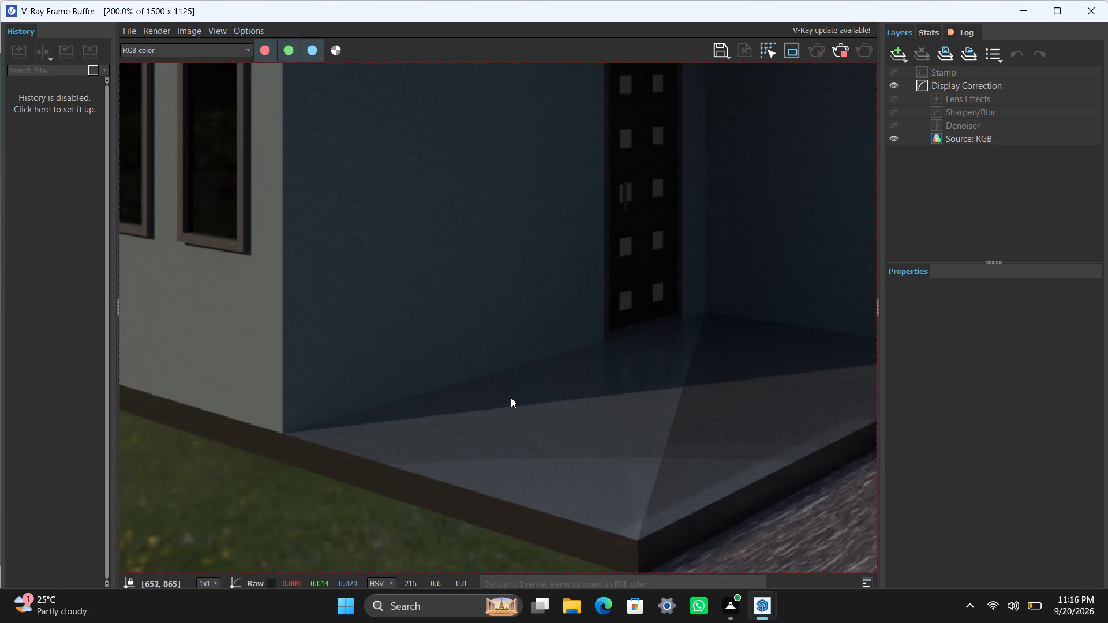
pyautogui.scroll(-1, 511, 397)
pyautogui.scroll(-1, 562, 419)
pyautogui.scroll(1, 563, 418)
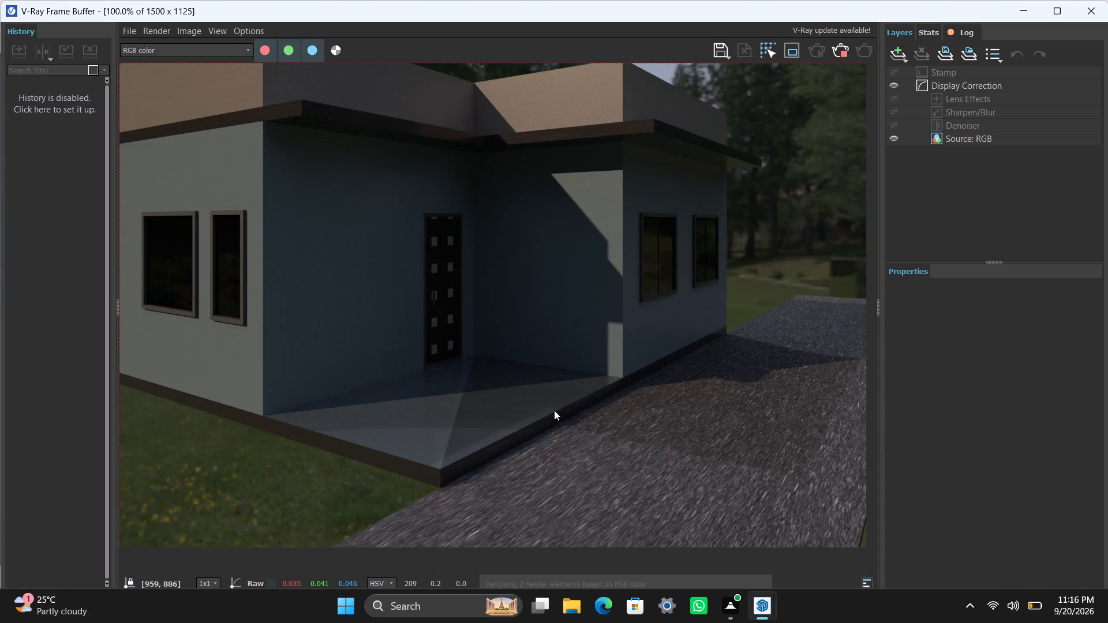
pyautogui.scroll(-1, 554, 410)
pyautogui.scroll(2, 554, 410)
pyautogui.scroll(-1, 554, 409)
# Check the porch slab edge, wall shadows and driveway, alternating between 50% and 100% magnification during the last of the denoising.
pyautogui.scroll(-1, 554, 409)
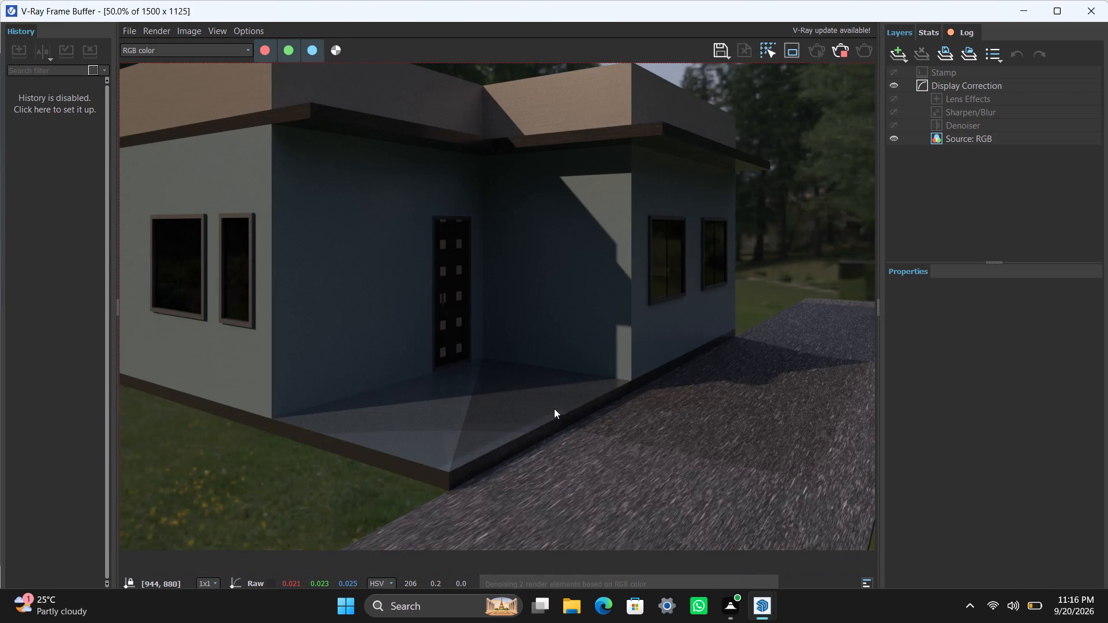
pyautogui.scroll(1, 554, 408)
pyautogui.scroll(-1, 554, 408)
pyautogui.scroll(1, 554, 403)
pyautogui.scroll(-1, 555, 402)
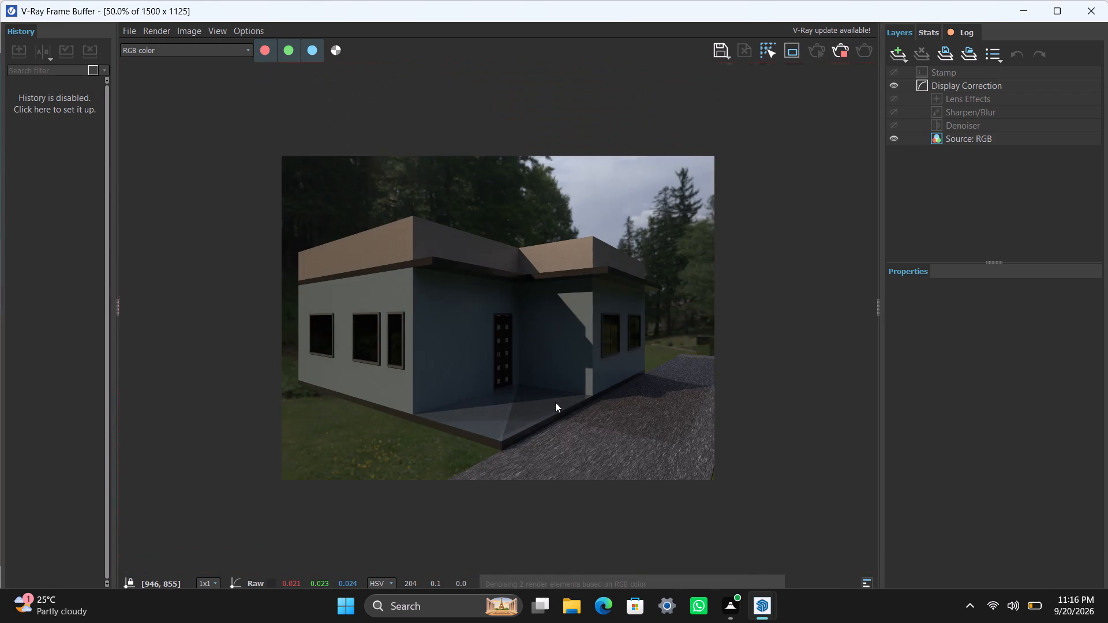
pyautogui.scroll(1, 555, 402)
pyautogui.scroll(-1, 556, 401)
pyautogui.scroll(1, 556, 403)
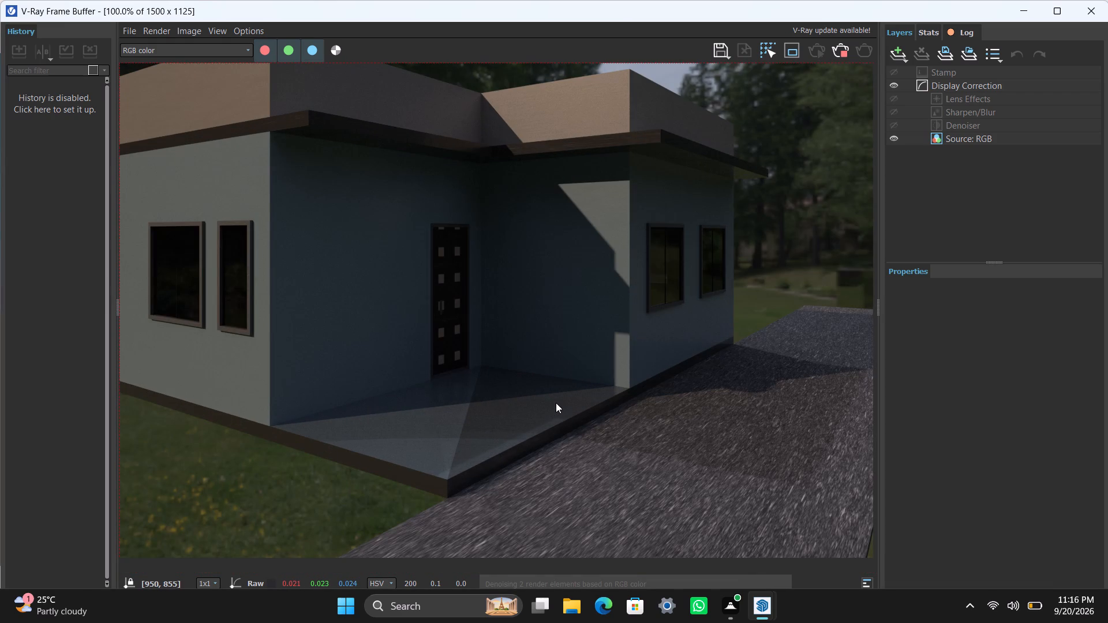
pyautogui.scroll(-1, 556, 403)
pyautogui.scroll(1, 507, 440)
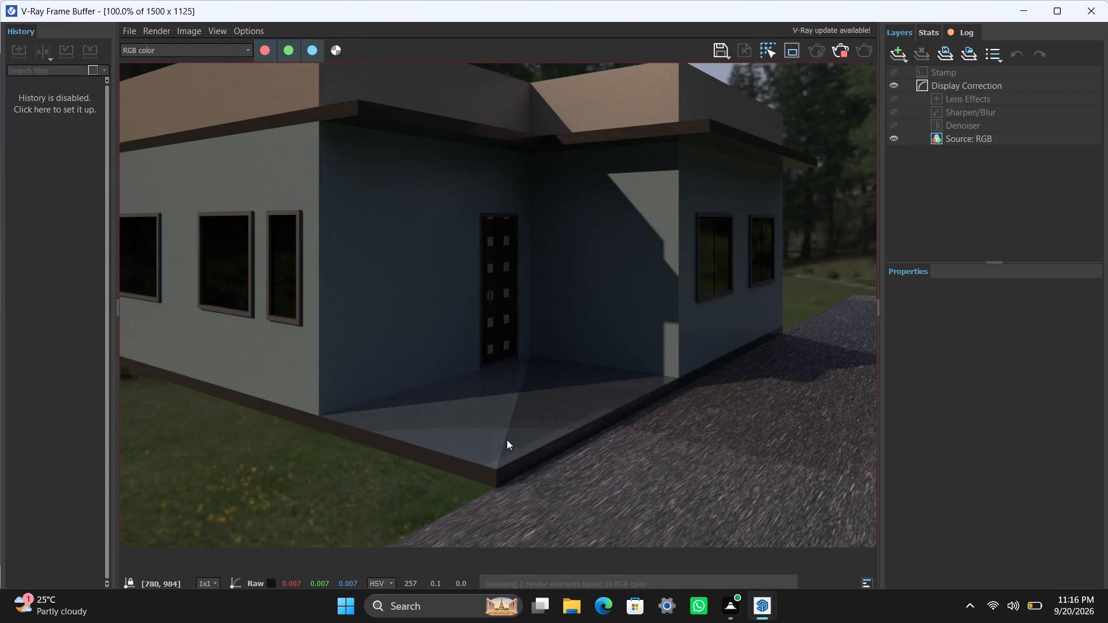
pyautogui.scroll(-1, 507, 440)
pyautogui.scroll(1, 507, 440)
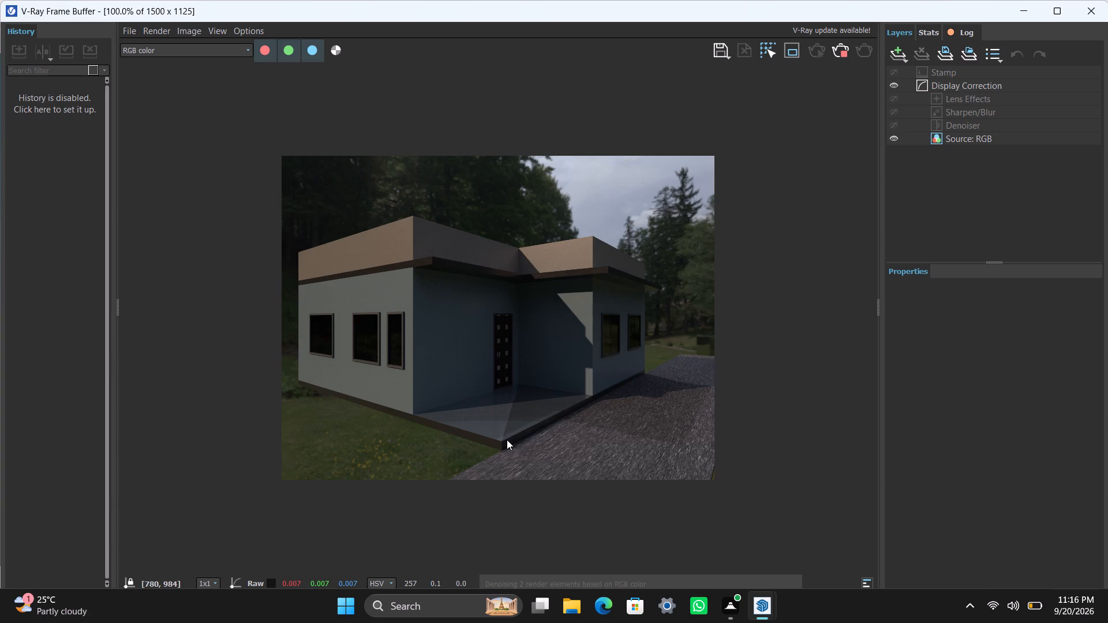
pyautogui.scroll(-1, 507, 440)
pyautogui.scroll(1, 507, 440)
pyautogui.scroll(-1, 507, 440)
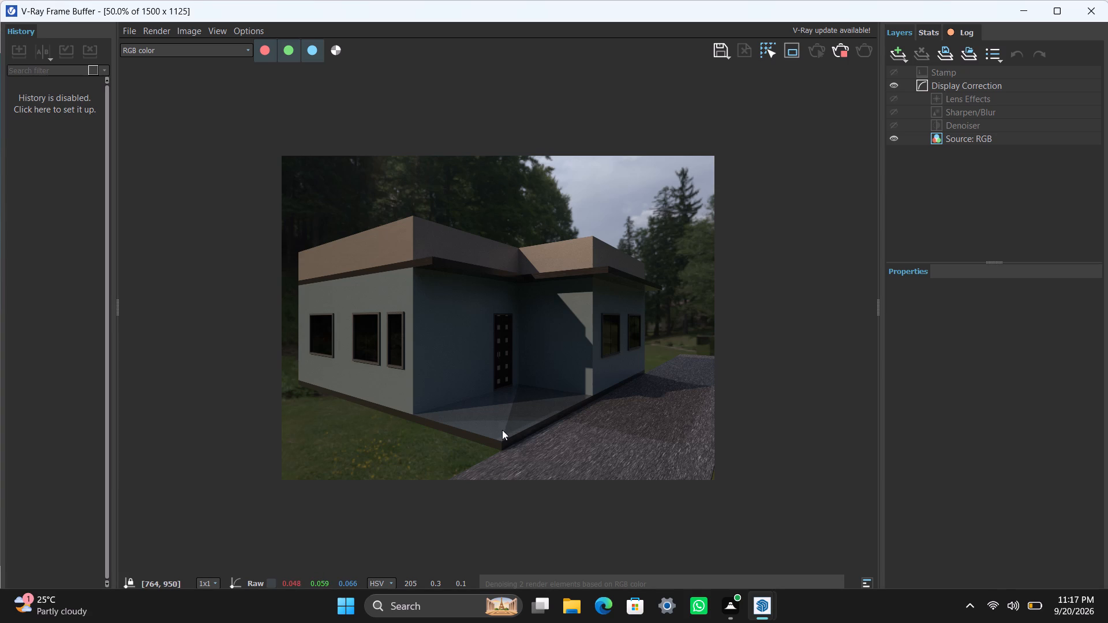
pyautogui.scroll(1, 502, 430)
pyautogui.scroll(-2, 502, 427)
pyautogui.scroll(1, 501, 430)
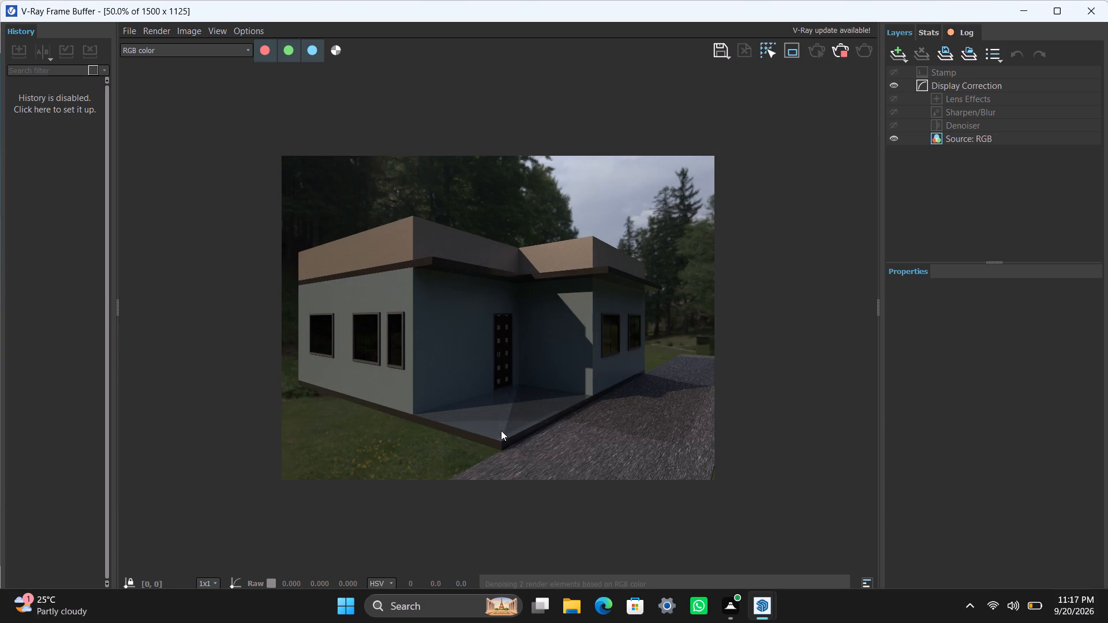
pyautogui.scroll(1, 501, 430)
pyautogui.scroll(-1, 501, 430)
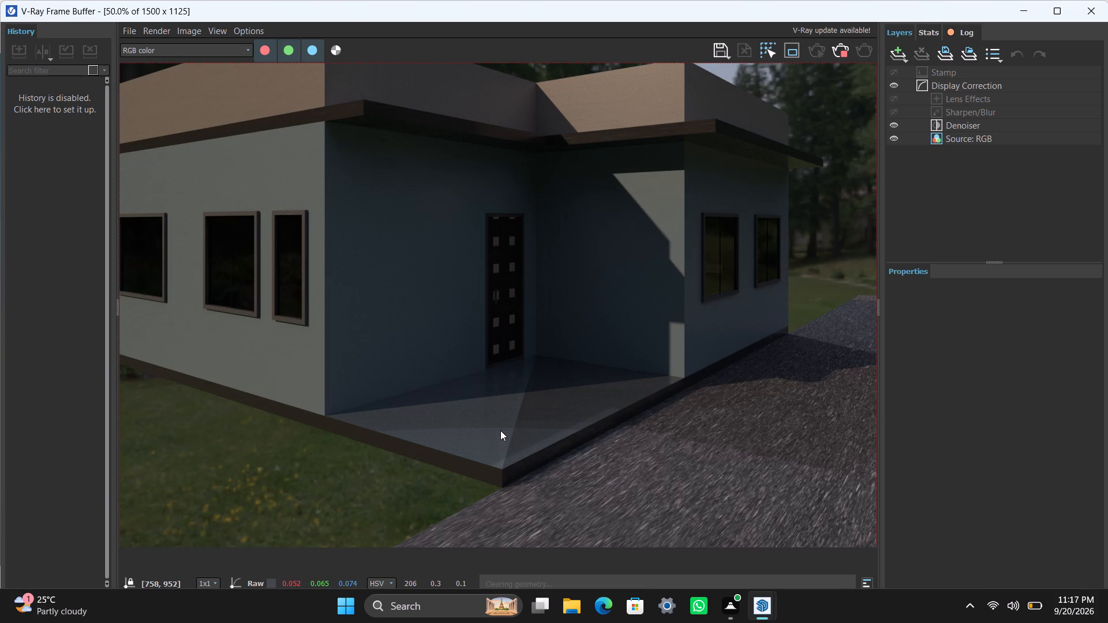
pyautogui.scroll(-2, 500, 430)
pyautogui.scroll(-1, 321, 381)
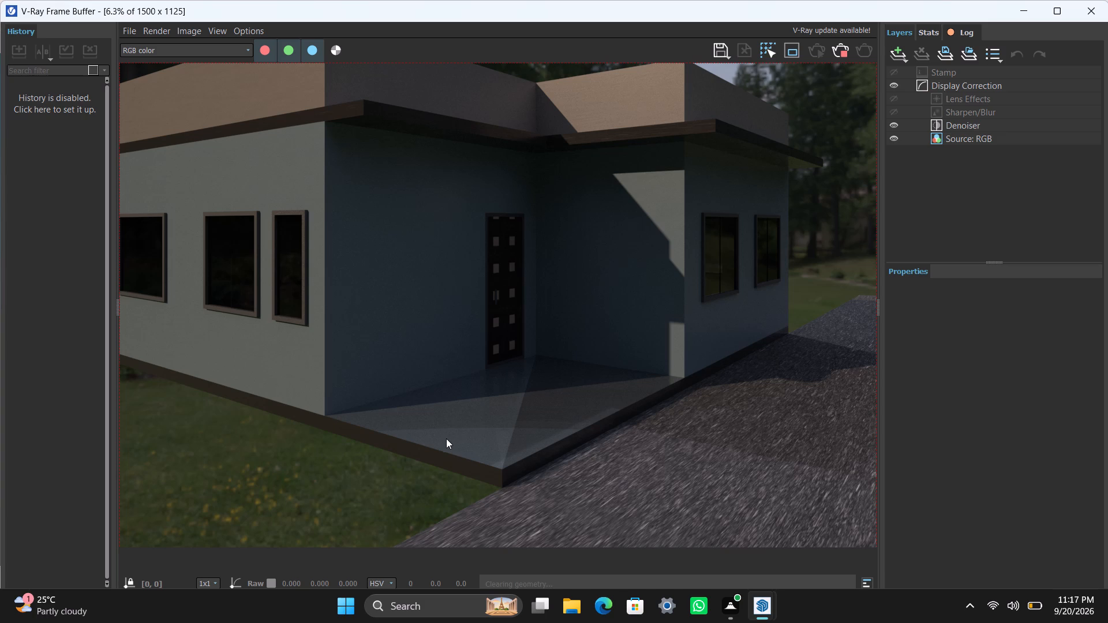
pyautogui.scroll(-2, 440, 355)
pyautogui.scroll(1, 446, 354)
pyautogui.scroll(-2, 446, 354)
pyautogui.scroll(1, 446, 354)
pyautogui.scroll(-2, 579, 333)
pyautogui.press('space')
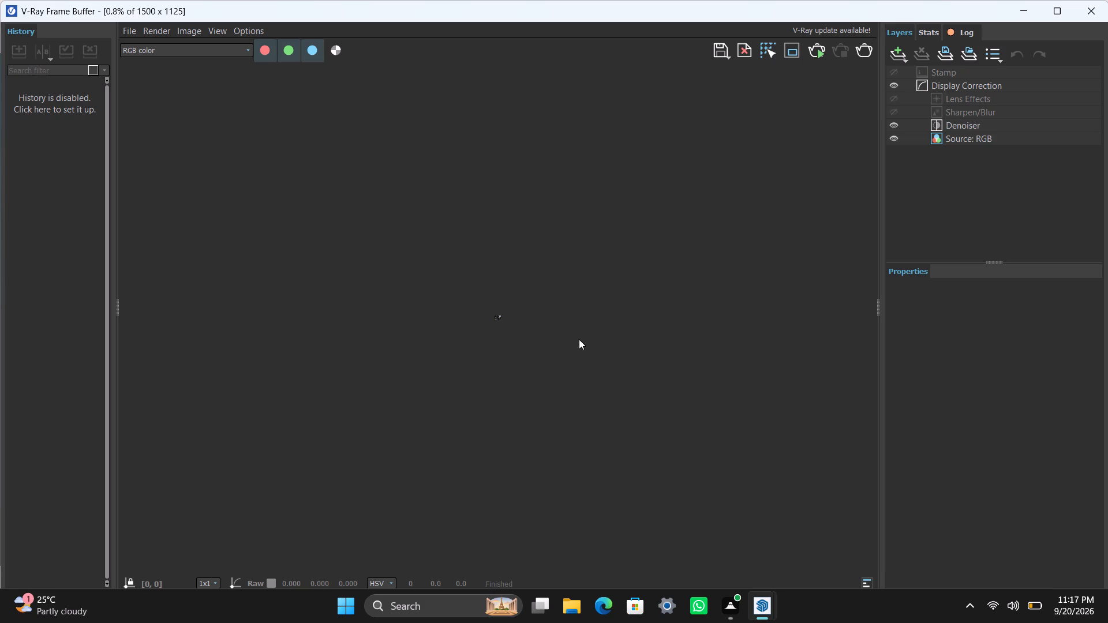
# Inspect the denoised corner render as a whole and at 100%, checking the roof parapet, entrance walls and front door.
pyautogui.scroll(2, 373, 303)
pyautogui.scroll(3, 474, 291)
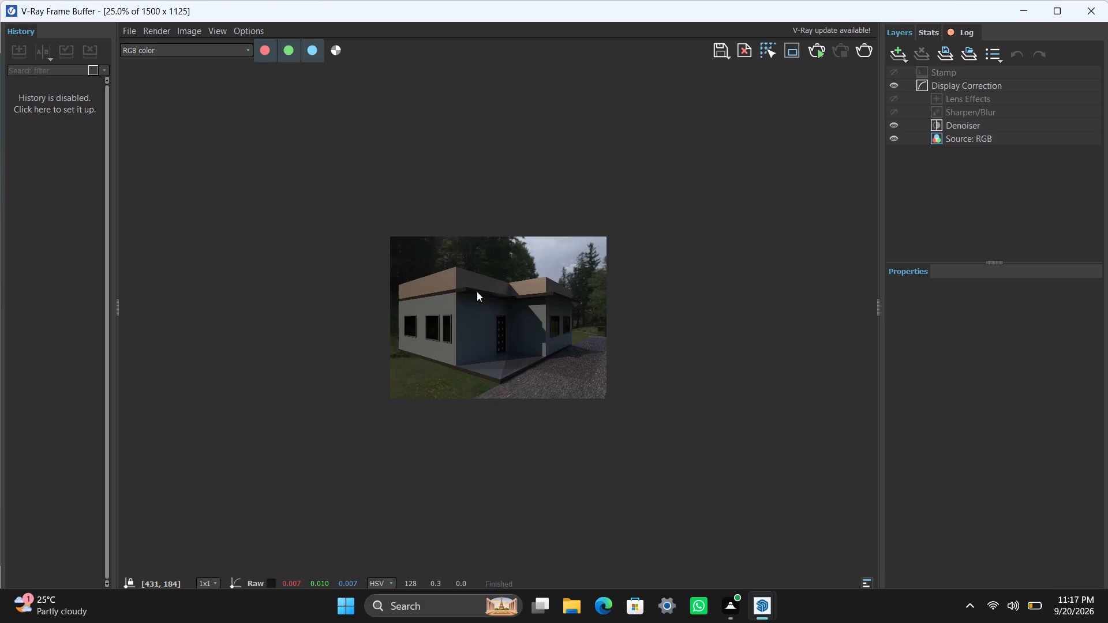
pyautogui.scroll(2, 484, 309)
pyautogui.scroll(-1, 484, 310)
pyautogui.scroll(1, 484, 310)
pyautogui.scroll(-1, 485, 310)
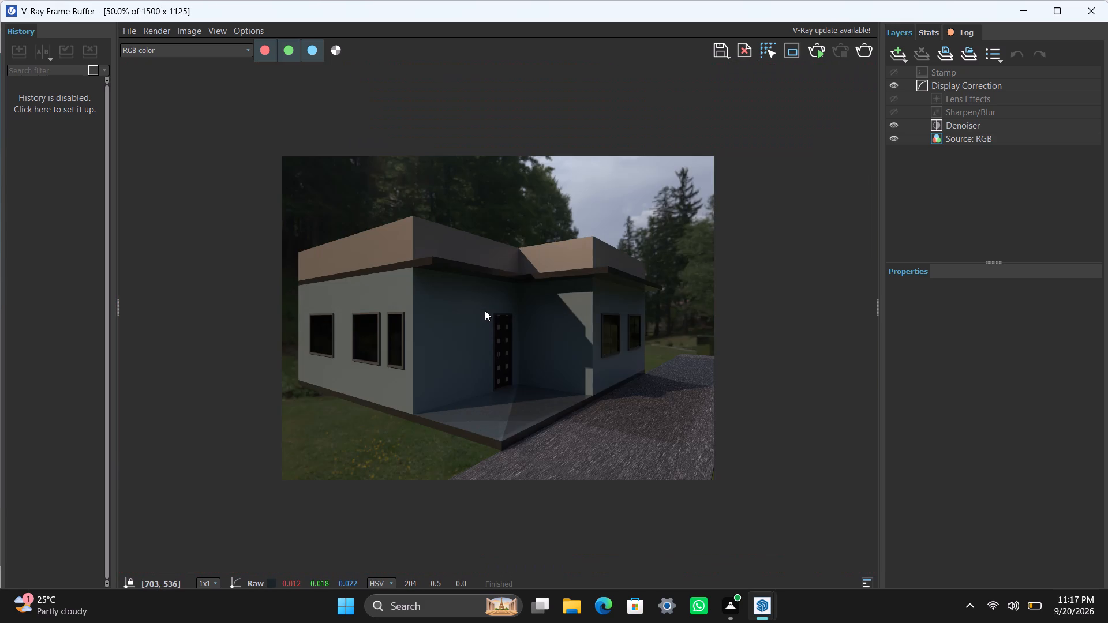
pyautogui.scroll(1, 485, 310)
pyautogui.scroll(-1, 485, 310)
pyautogui.scroll(1, 491, 326)
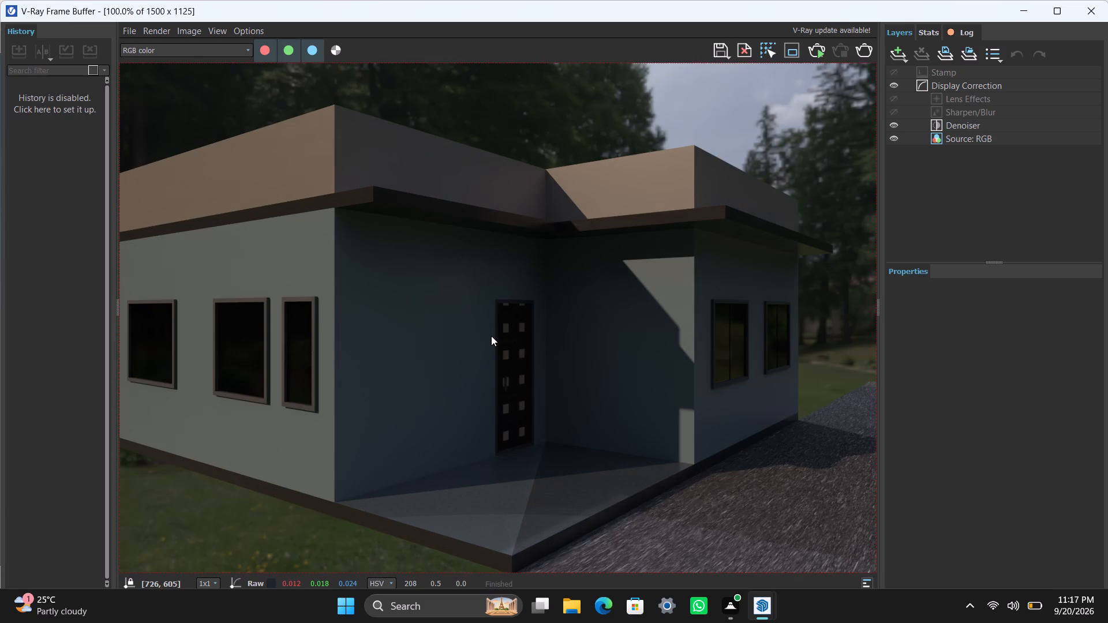
pyautogui.scroll(-1, 491, 336)
pyautogui.scroll(1, 491, 336)
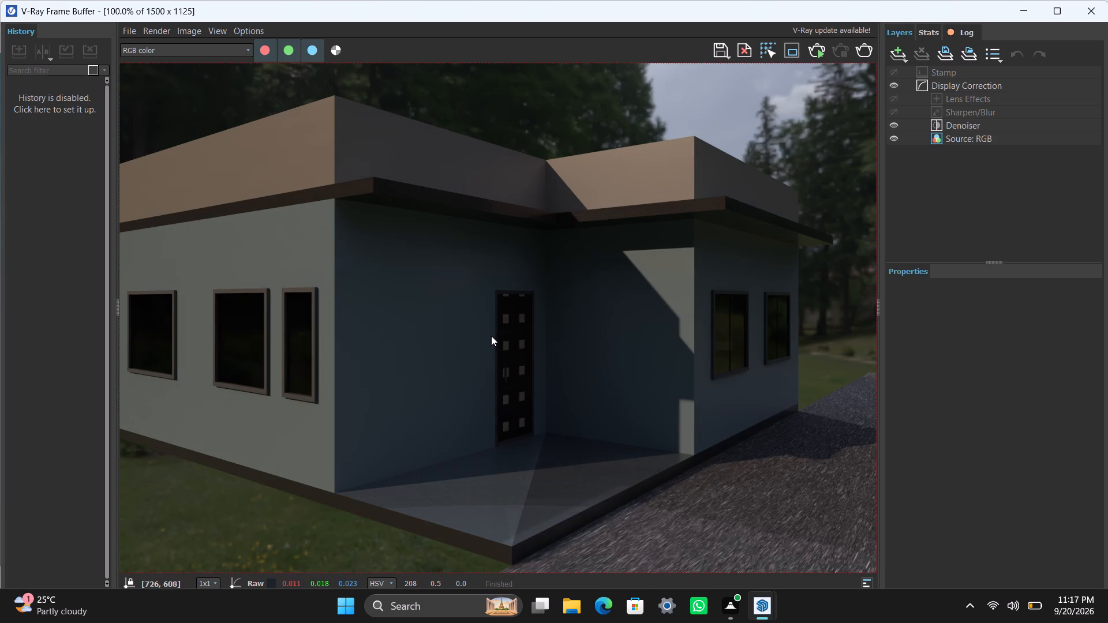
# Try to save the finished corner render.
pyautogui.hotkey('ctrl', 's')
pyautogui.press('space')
# Examine the denoised render's front door, porch and side-wall windows at 100% against the full image.
pyautogui.scroll(1, 501, 369)
pyautogui.scroll(-2, 501, 368)
pyautogui.scroll(1, 502, 368)
pyautogui.scroll(-2, 502, 370)
pyautogui.scroll(1, 502, 371)
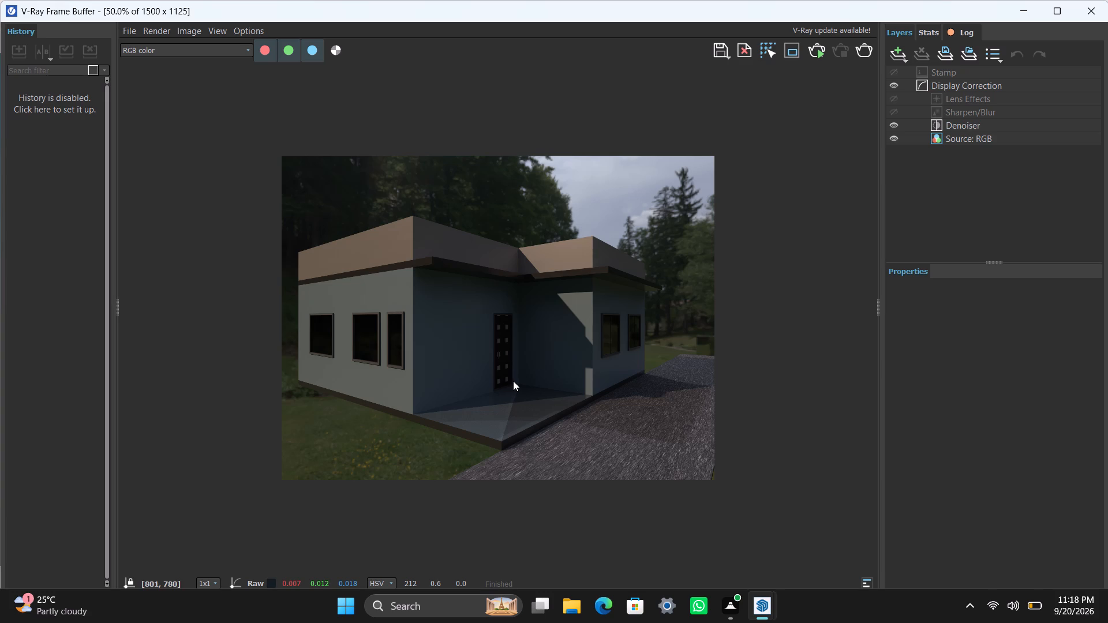
pyautogui.scroll(1, 422, 349)
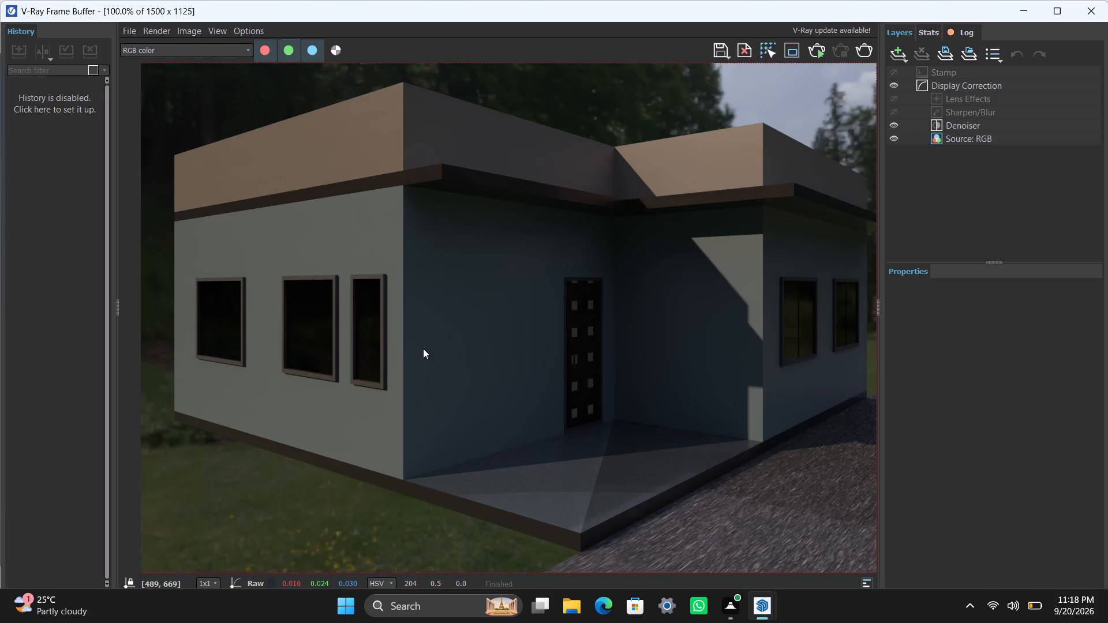
pyautogui.scroll(-1, 423, 348)
pyautogui.scroll(1, 423, 348)
pyautogui.scroll(-1, 424, 348)
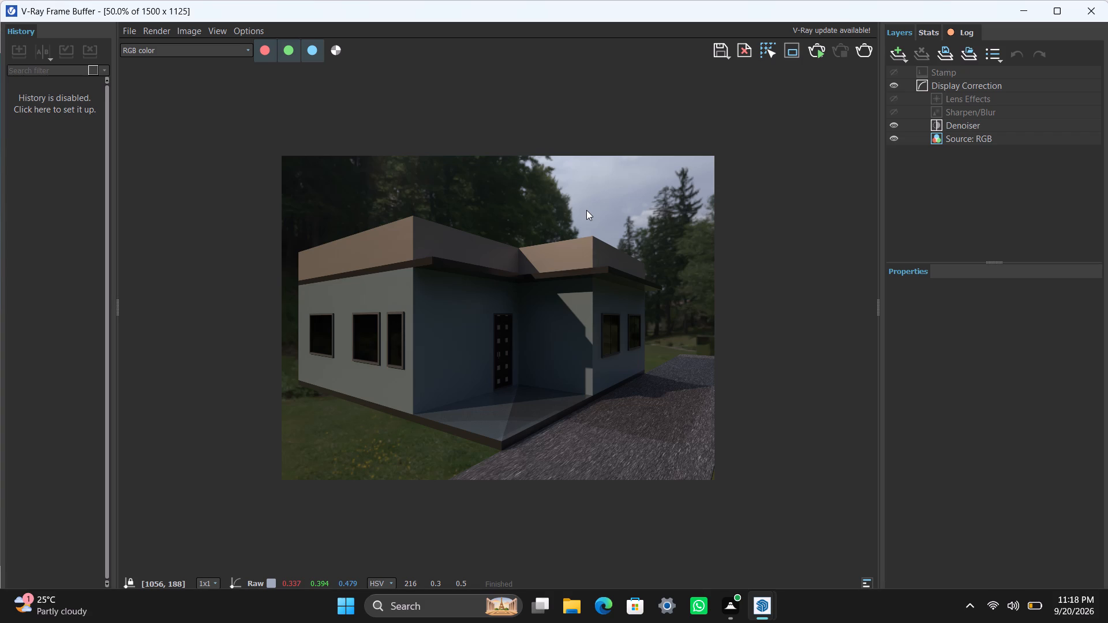
# Review the finished render's sky and roofline, porch floor and entrance shadows at different magnifications.
pyautogui.scroll(1, 488, 434)
pyautogui.scroll(-1, 504, 419)
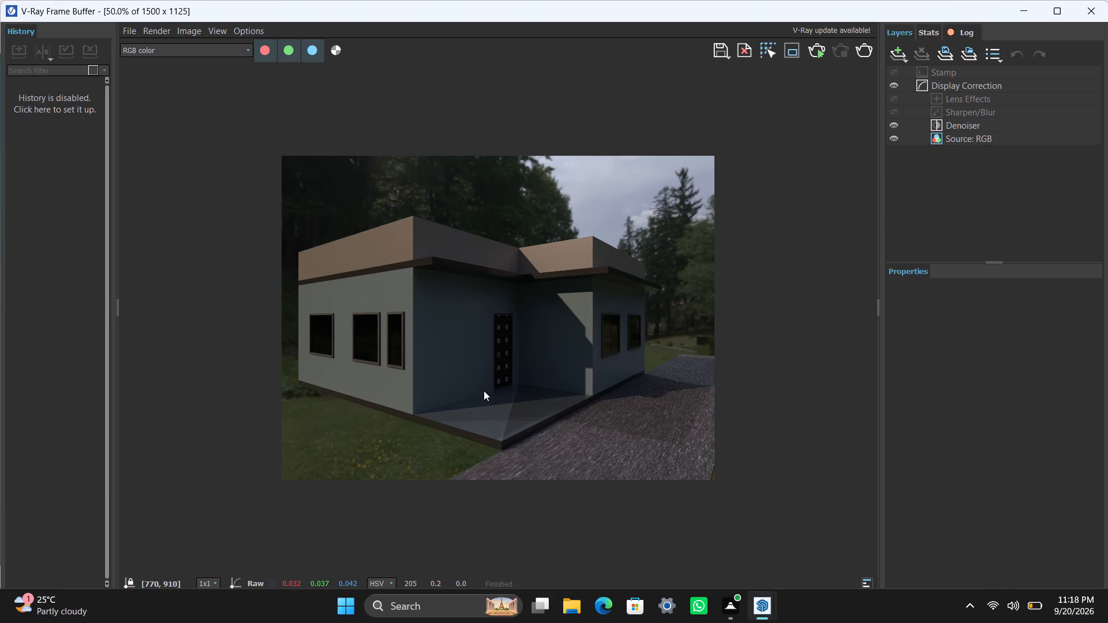
pyautogui.scroll(1, 492, 416)
pyautogui.scroll(-1, 492, 416)
pyautogui.scroll(2, 509, 408)
pyautogui.scroll(-2, 514, 385)
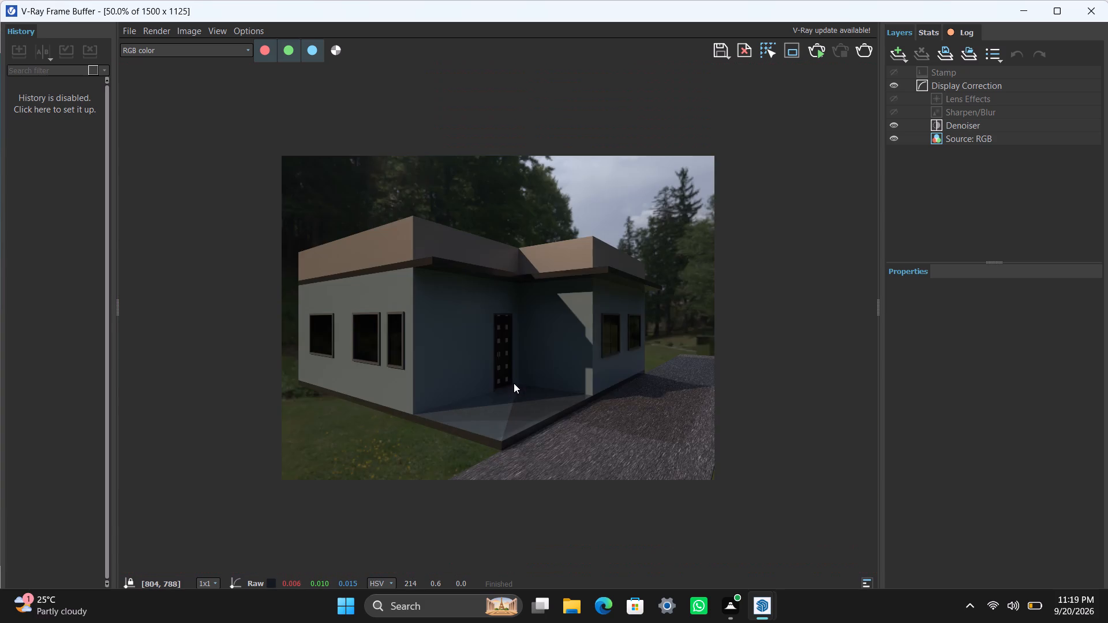
pyautogui.scroll(1, 514, 383)
pyautogui.scroll(-2, 514, 383)
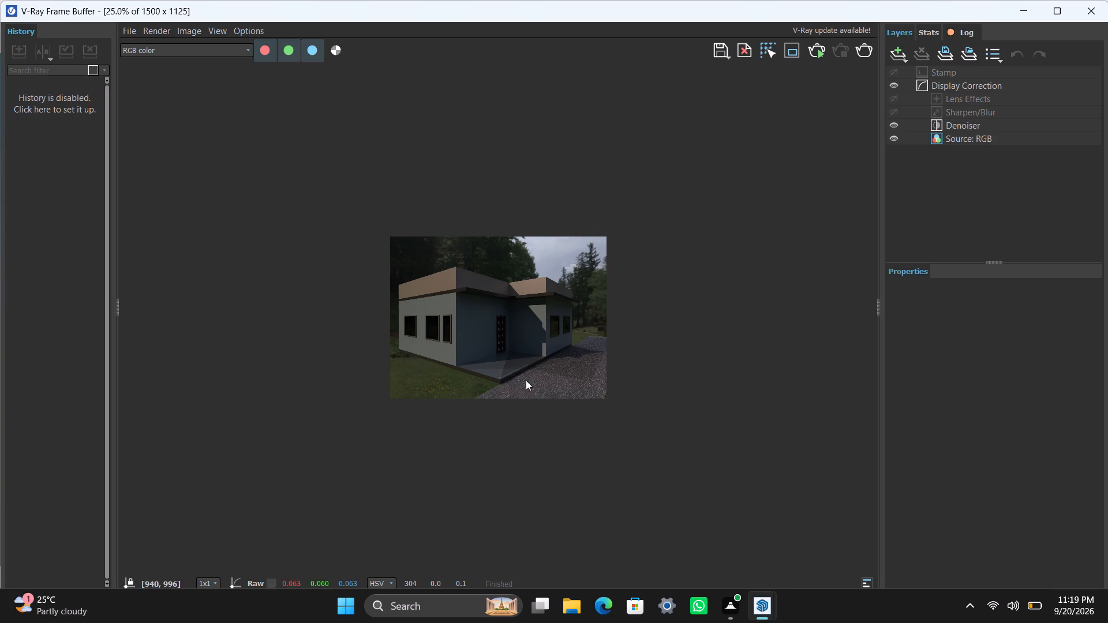
# Compare the denoised render at 25%, 50% and 100%, checking the recessed entrance walls, front door and cast shadows.
pyautogui.scroll(2, 526, 380)
pyautogui.scroll(-2, 566, 290)
pyautogui.scroll(1, 566, 307)
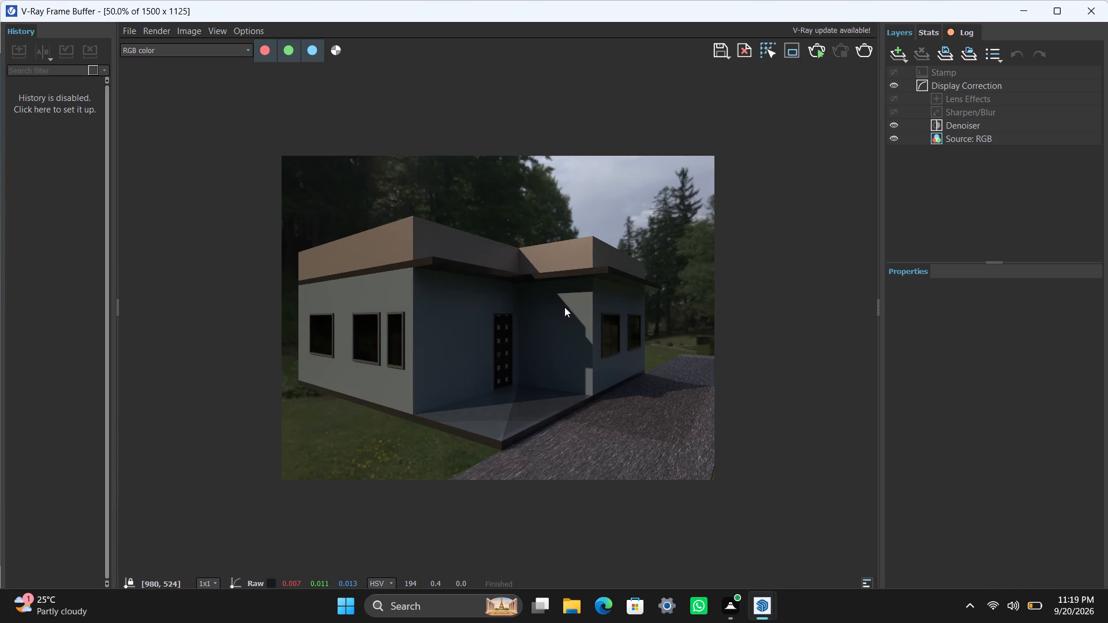
pyautogui.scroll(-1, 564, 307)
pyautogui.scroll(1, 564, 306)
pyautogui.scroll(1, 551, 358)
pyautogui.scroll(-1, 551, 358)
pyautogui.scroll(1, 551, 358)
pyautogui.scroll(-1, 551, 358)
pyautogui.scroll(1, 550, 359)
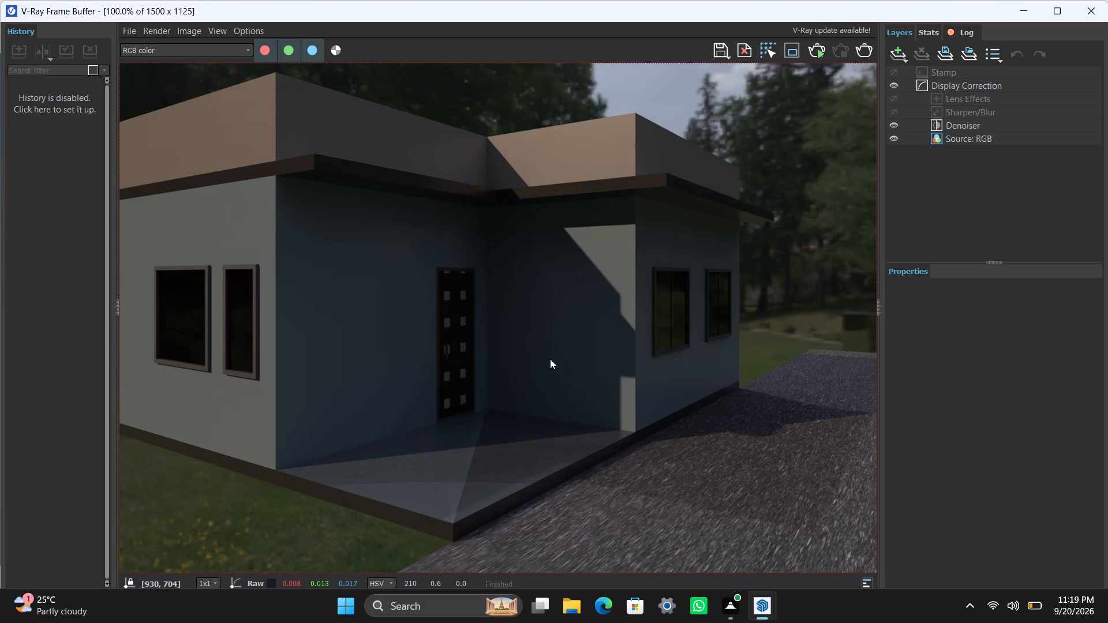
pyautogui.scroll(-1, 550, 359)
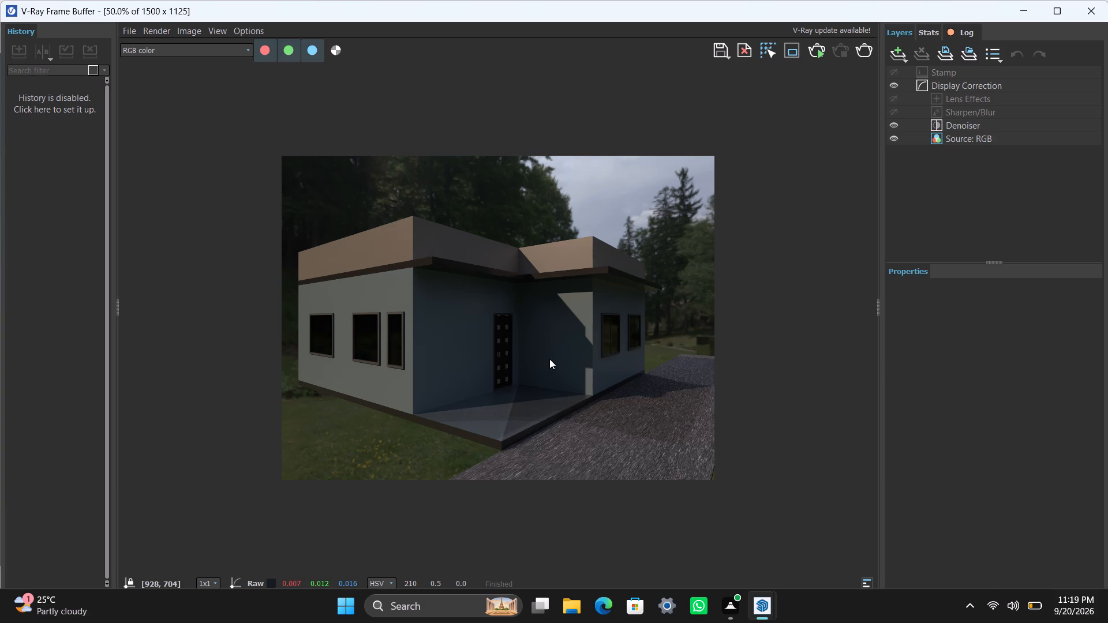
pyautogui.scroll(1, 555, 352)
pyautogui.scroll(-1, 553, 352)
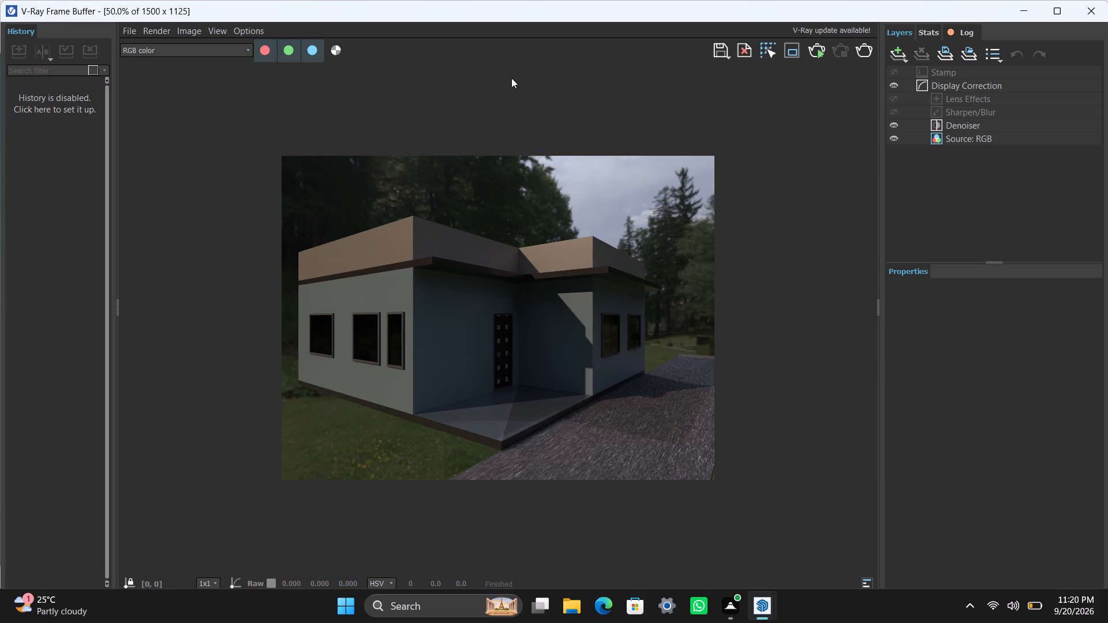
pyautogui.scroll(2, 563, 385)
pyautogui.scroll(-2, 563, 385)
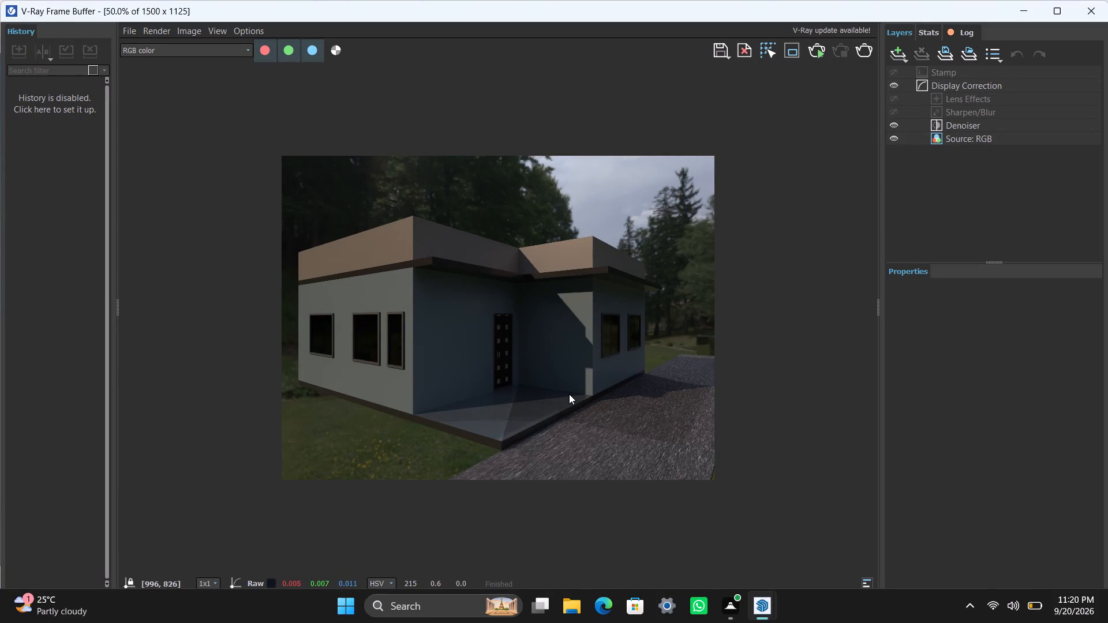
# Examine the three-window front wall and roof parapet of the denoised render at 100% against the full image.
pyautogui.scroll(-1, 403, 325)
pyautogui.scroll(2, 417, 321)
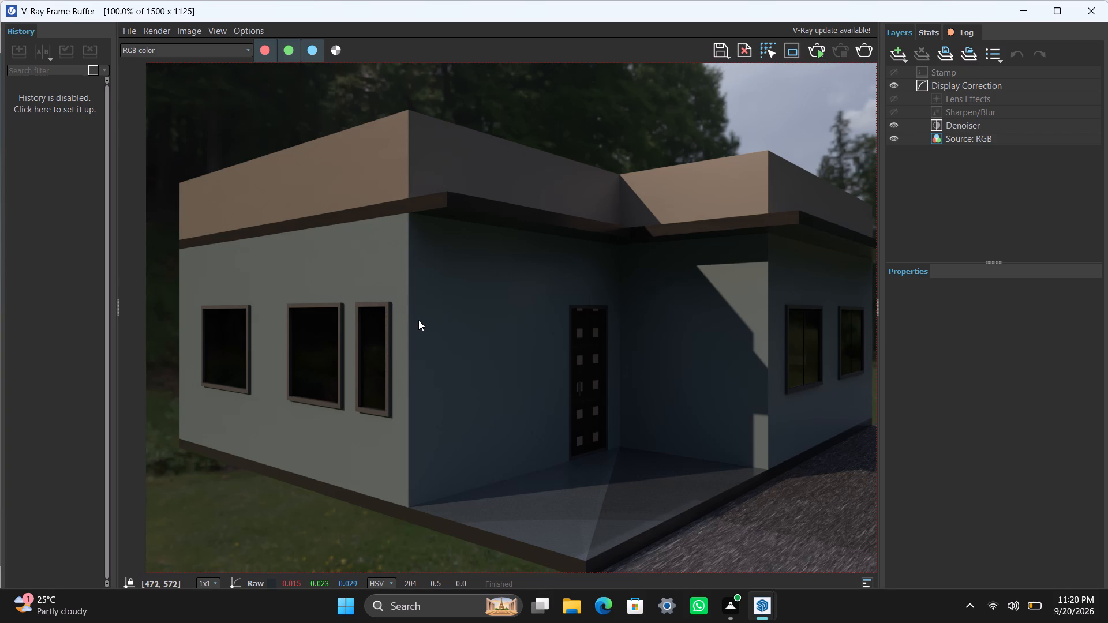
pyautogui.scroll(-2, 420, 320)
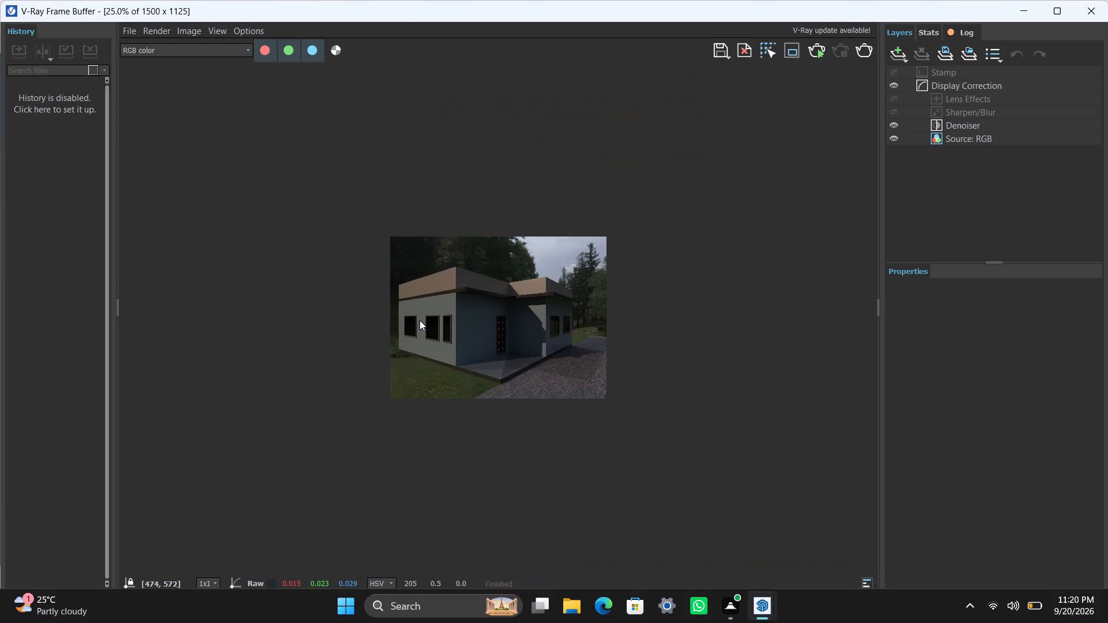
pyautogui.scroll(2, 427, 322)
pyautogui.scroll(1, 445, 404)
pyautogui.scroll(-1, 445, 404)
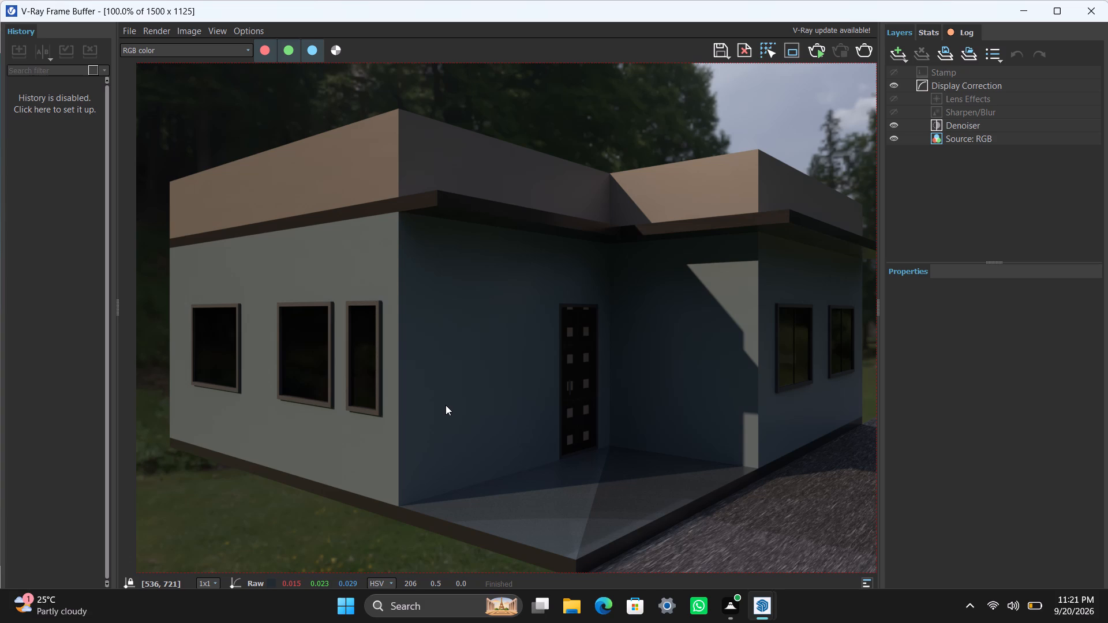
pyautogui.scroll(1, 571, 272)
pyautogui.scroll(-2, 570, 278)
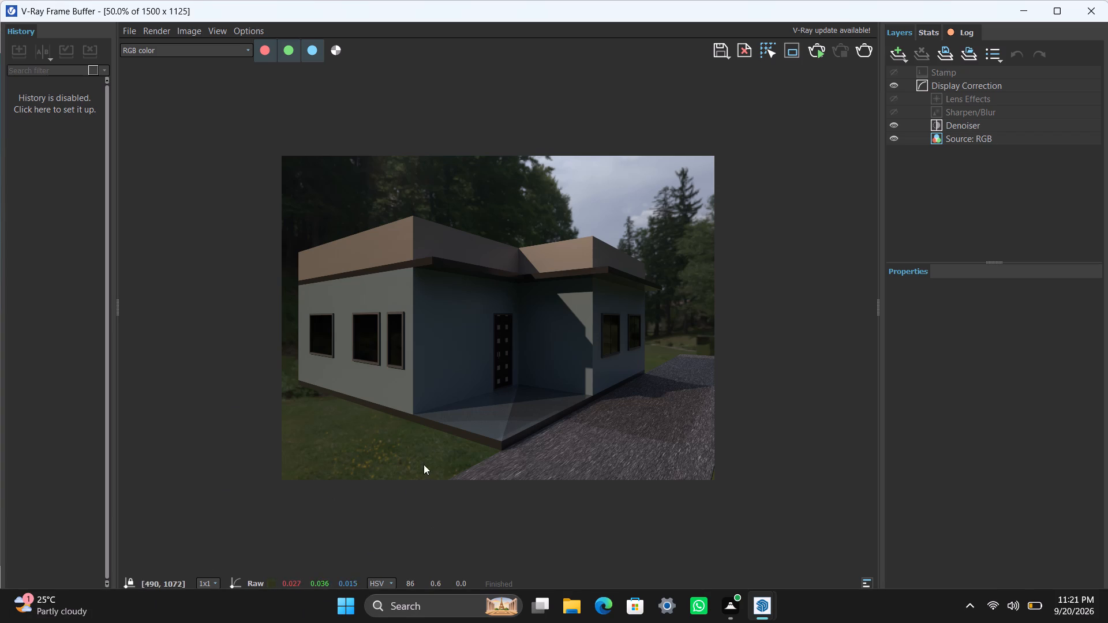
# Examine the denoised render's porch floor, plinth edge and lawn at 100% against the full image.
pyautogui.scroll(-1, 429, 460)
pyautogui.scroll(3, 437, 444)
pyautogui.scroll(-3, 452, 408)
pyautogui.scroll(2, 452, 409)
pyautogui.scroll(-1, 452, 410)
pyautogui.scroll(1, 453, 410)
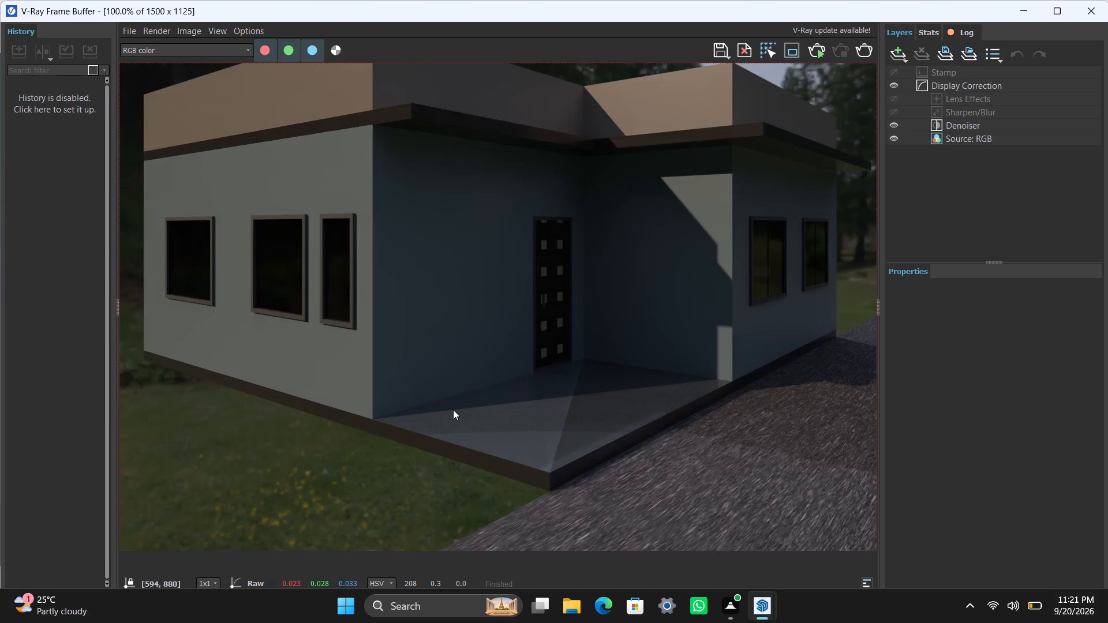
pyautogui.scroll(-1, 453, 410)
pyautogui.scroll(1, 453, 410)
pyautogui.scroll(-1, 453, 410)
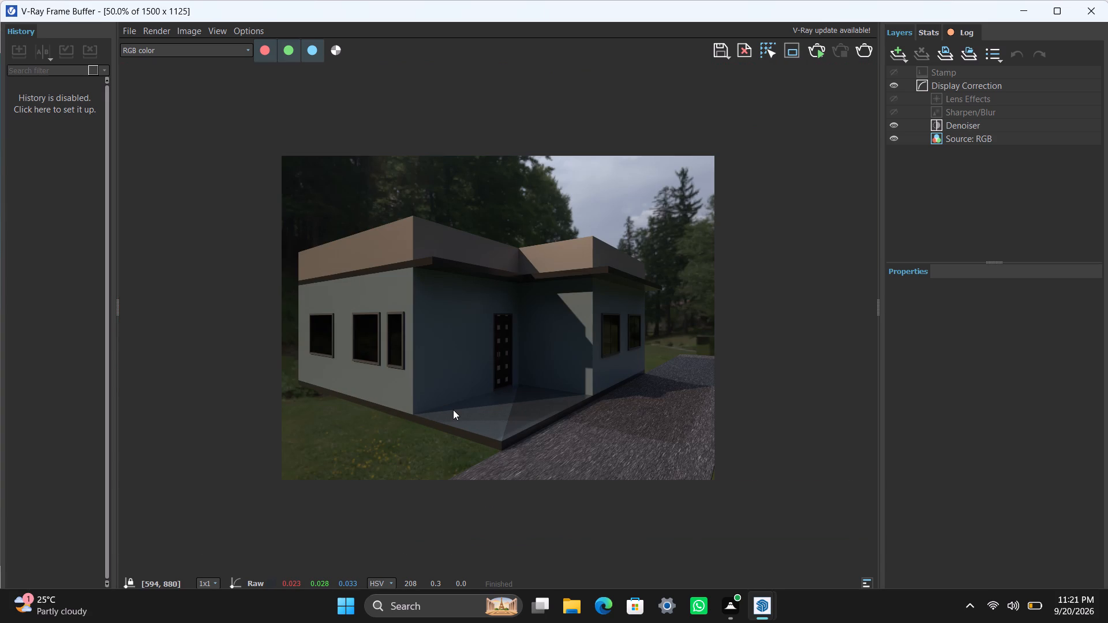
pyautogui.scroll(1, 528, 533)
pyautogui.scroll(-1, 537, 461)
# Examine the denoised render's gravel driveway, porch corner and two-window side wall at 100% against the full image.
pyautogui.scroll(1, 537, 460)
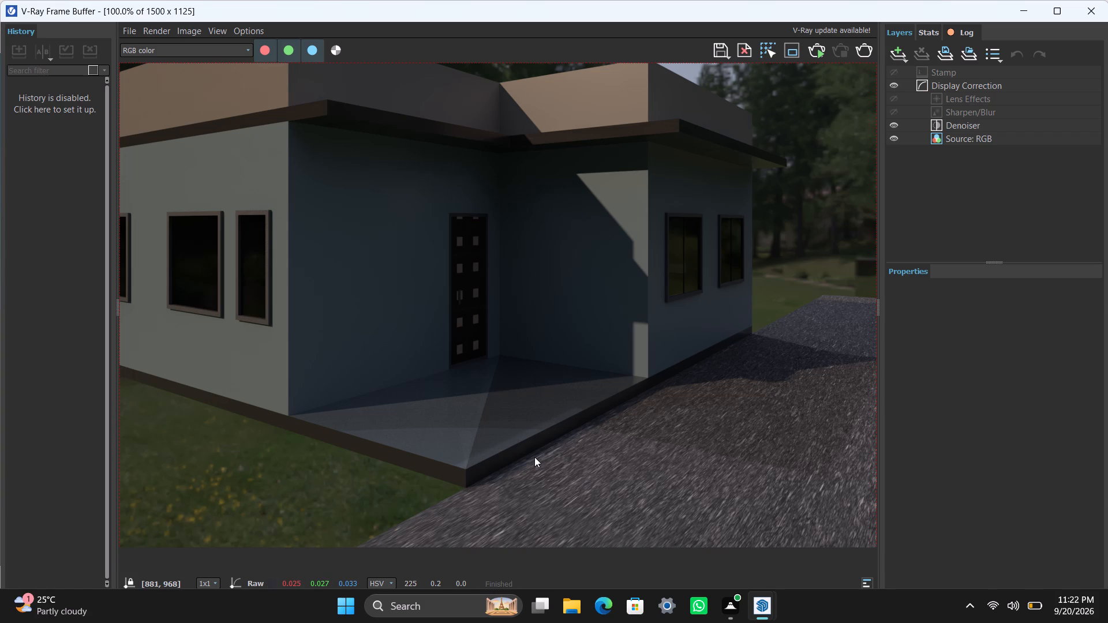
pyautogui.scroll(-2, 710, 366)
pyautogui.scroll(2, 664, 404)
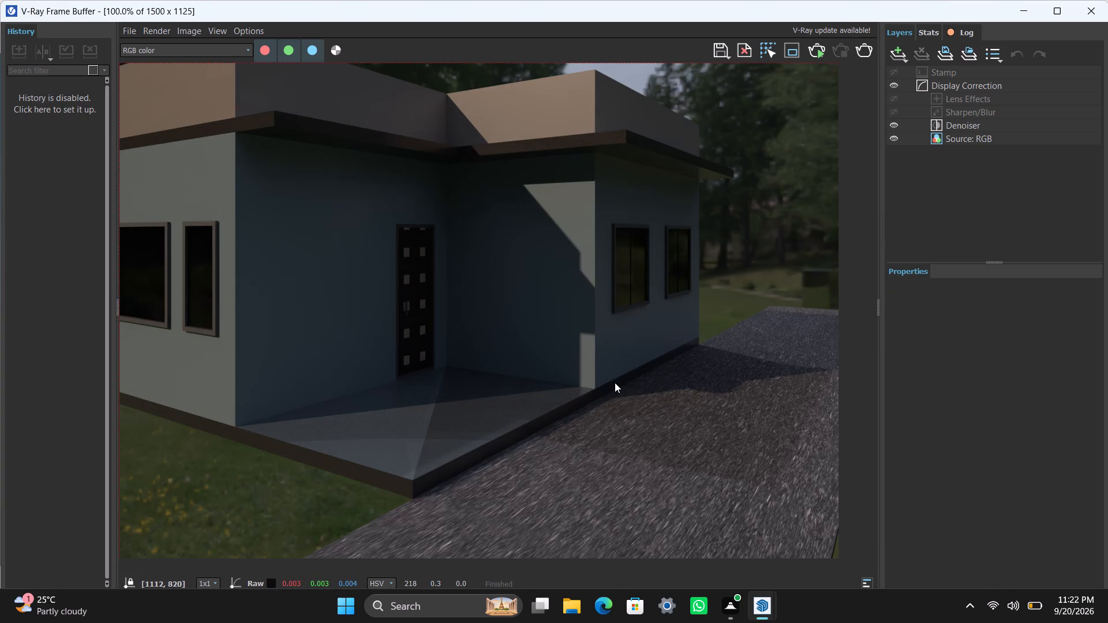
pyautogui.scroll(-1, 614, 382)
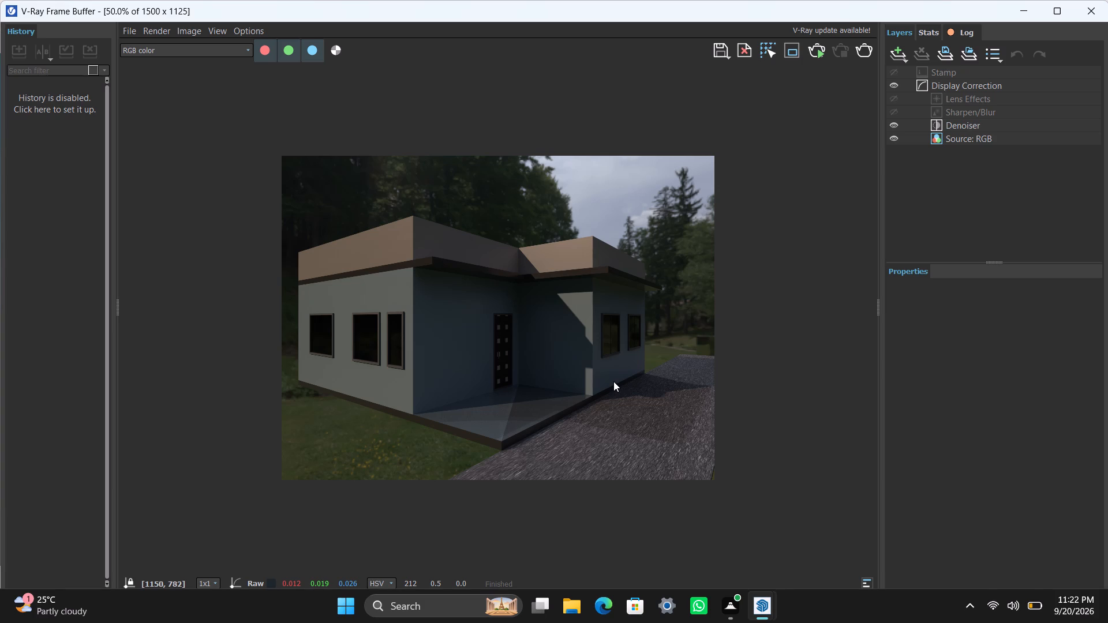
pyautogui.scroll(1, 633, 329)
pyautogui.scroll(-1, 624, 356)
pyautogui.scroll(1, 618, 367)
pyautogui.scroll(-1, 618, 370)
pyautogui.scroll(1, 618, 370)
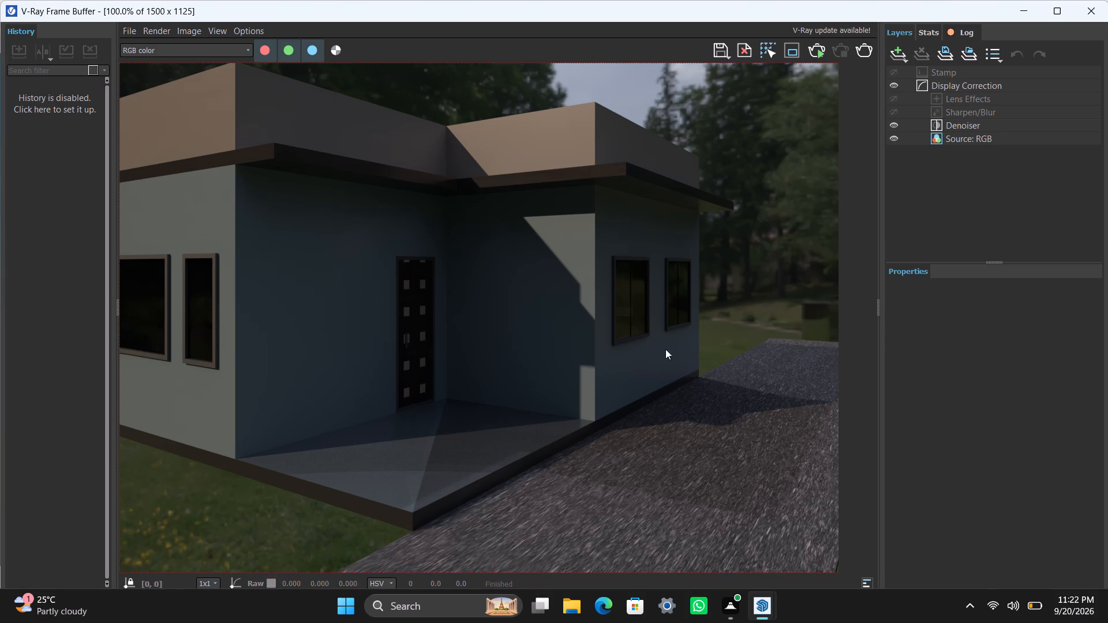
pyautogui.scroll(-2, 583, 410)
pyautogui.scroll(1, 531, 414)
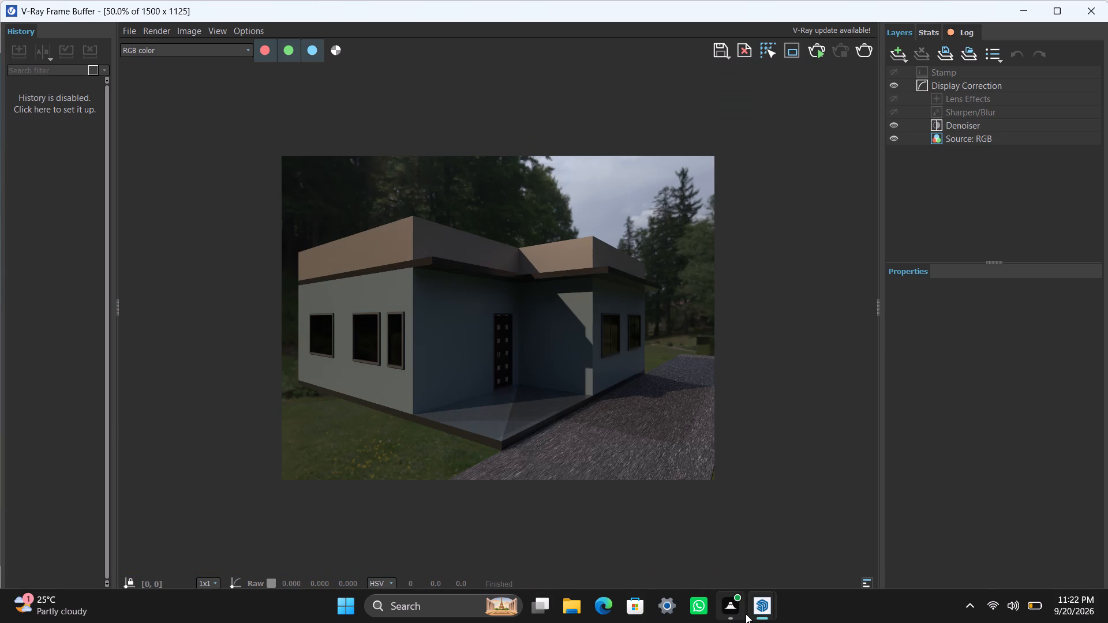
# Close the V-Ray Frame Buffer and the V-Ray Asset Editor to return to the 27'x30' model.
pyautogui.click(661, 547)
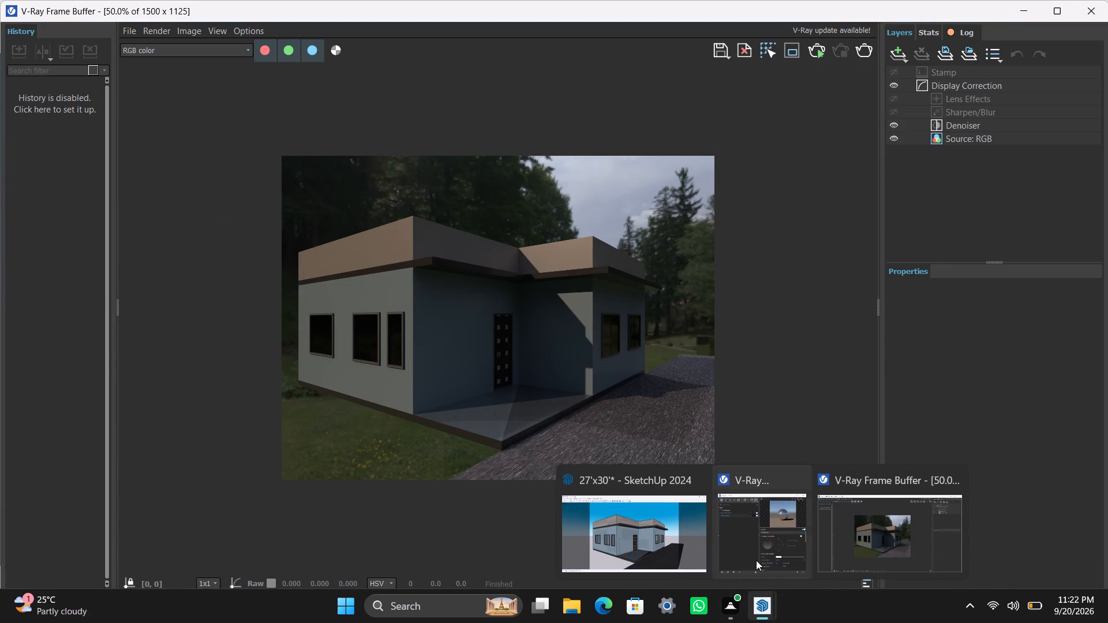
pyautogui.click(952, 485)
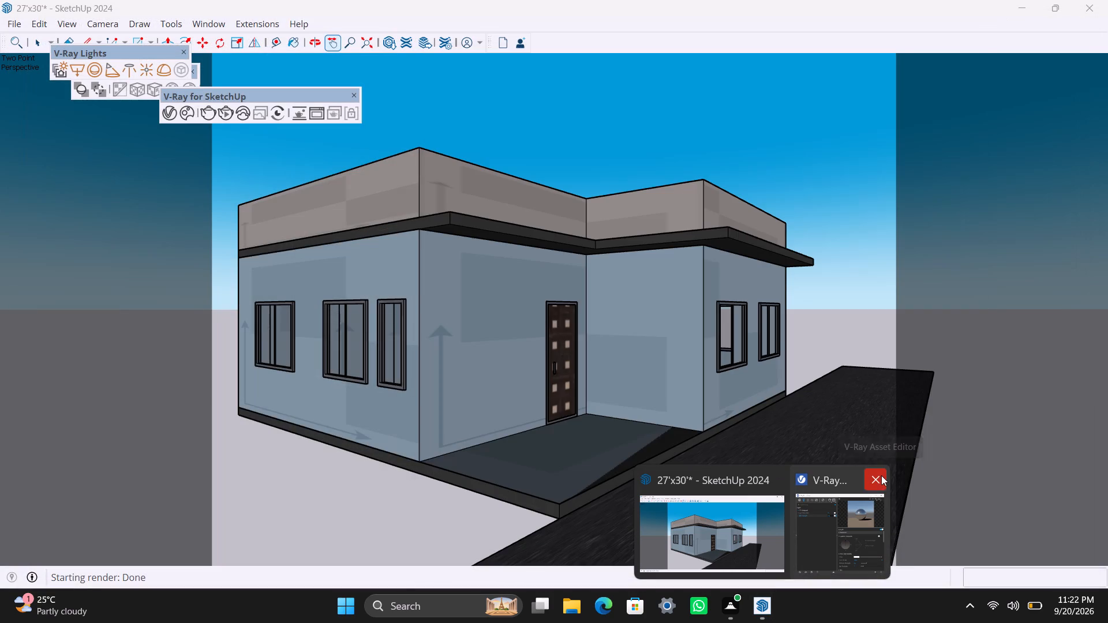
pyautogui.click(881, 475)
# Inspect the house model's entrance corner, roof slab and porch floor in the two-point perspective view.
pyautogui.scroll(2, 450, 347)
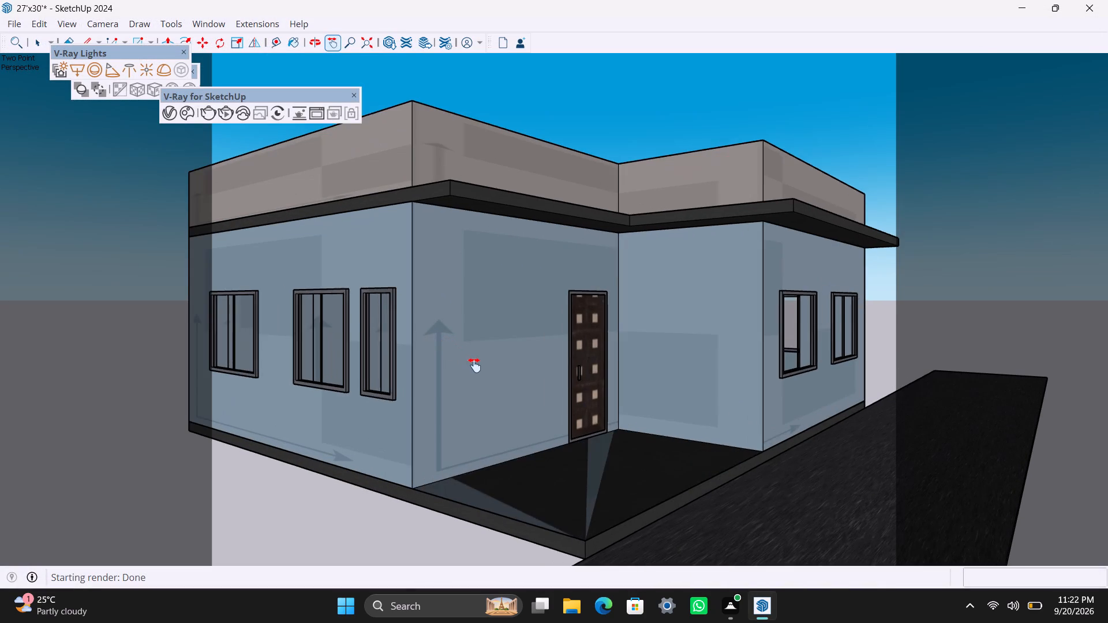
pyautogui.scroll(1, 474, 365)
pyautogui.scroll(-1, 476, 369)
pyautogui.scroll(1, 485, 366)
pyautogui.scroll(-1, 487, 367)
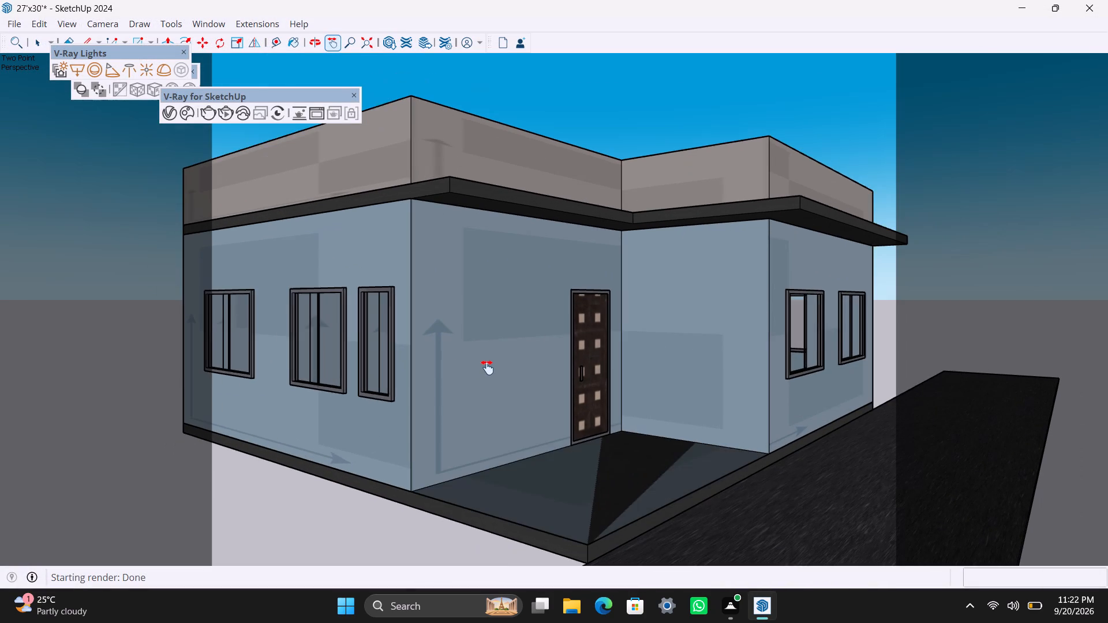
pyautogui.scroll(1, 487, 367)
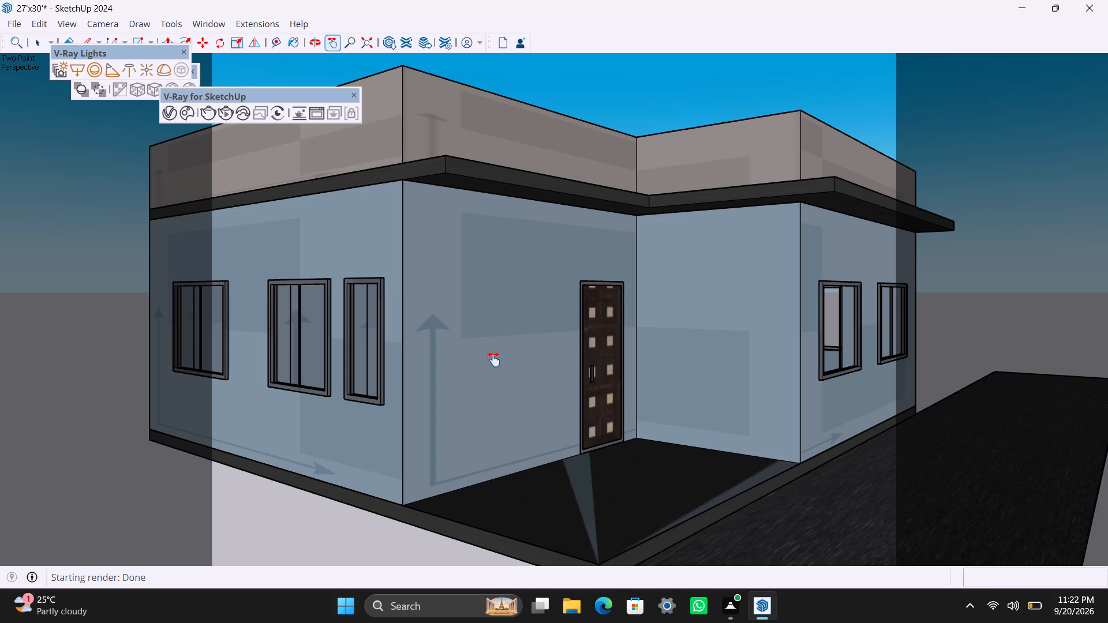
pyautogui.scroll(-1, 497, 359)
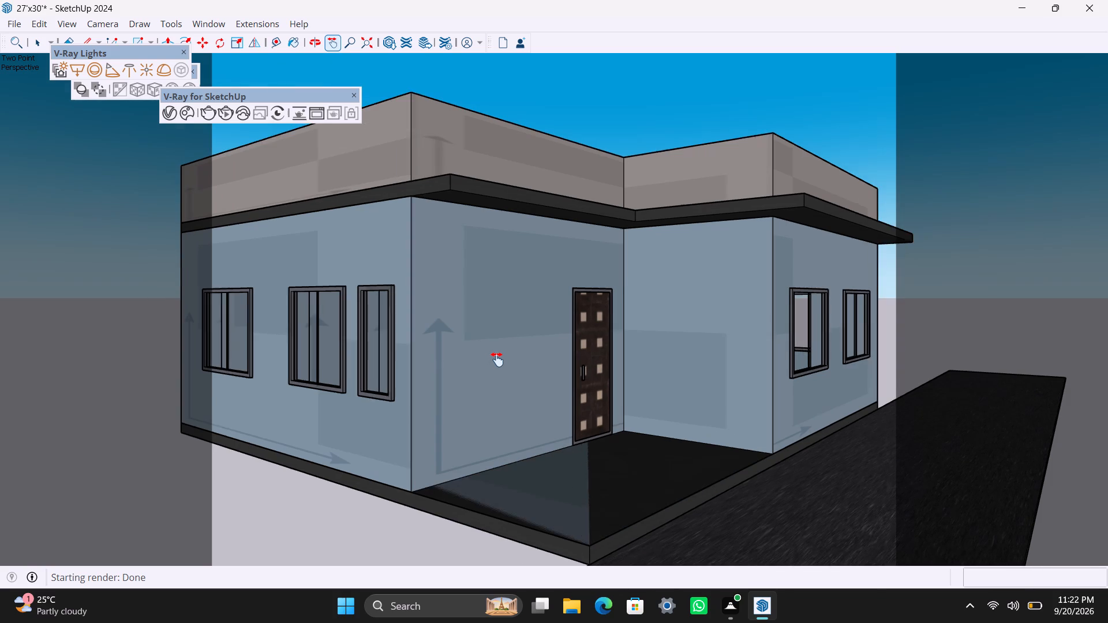
pyautogui.scroll(1, 497, 359)
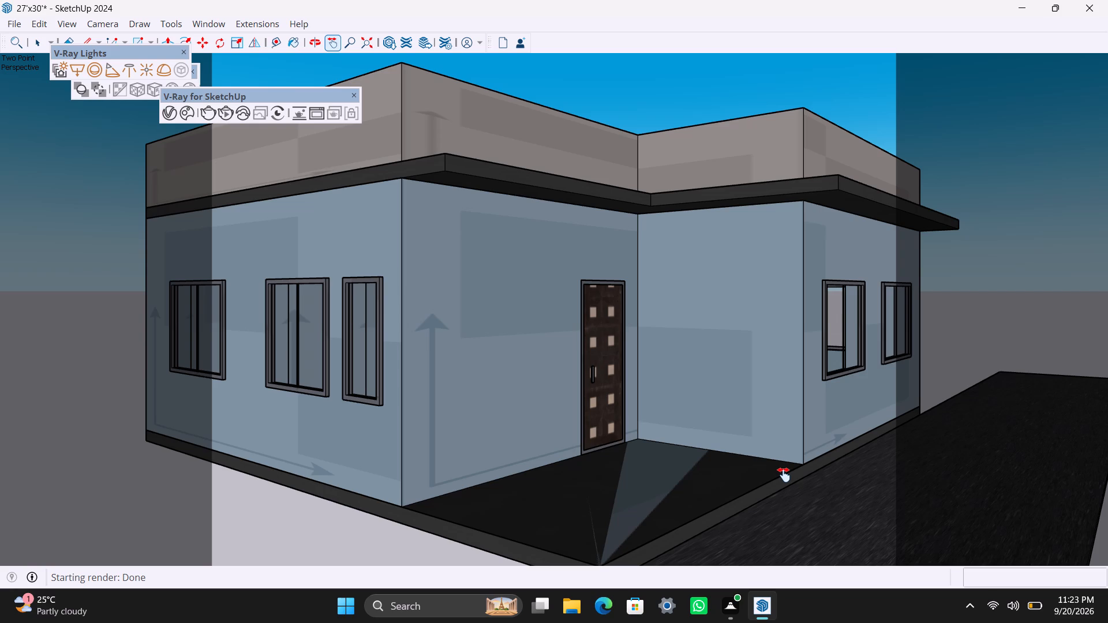
pyautogui.scroll(-1, 728, 412)
pyautogui.scroll(1, 727, 413)
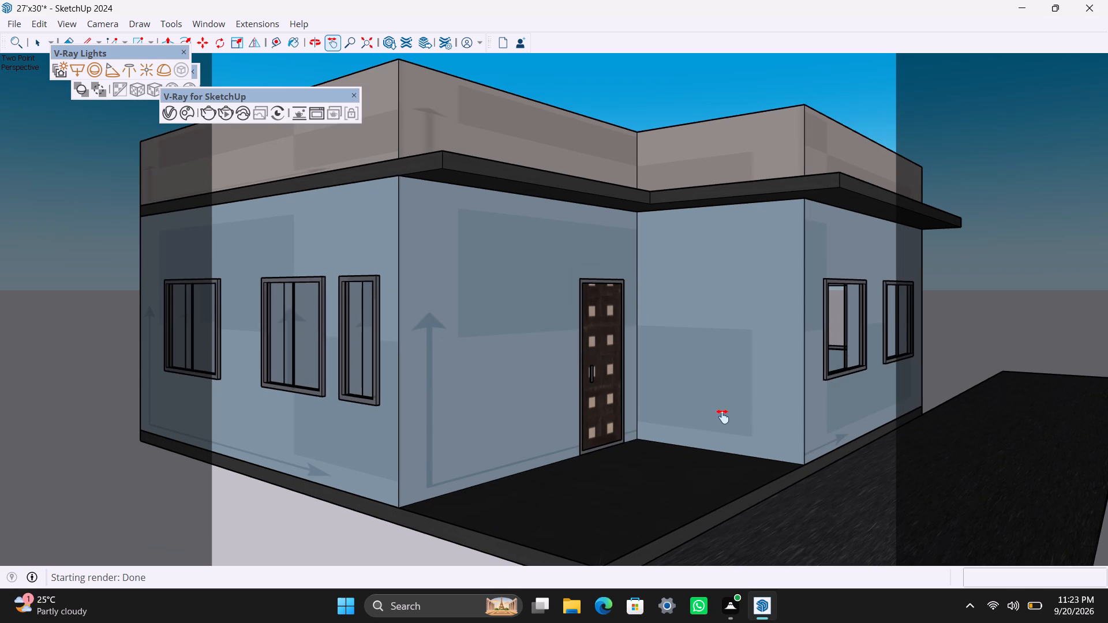
# Save the 27'x30' house model and return to the Select tool.
pyautogui.hotkey('ctrl', 's')
pyautogui.press('space')
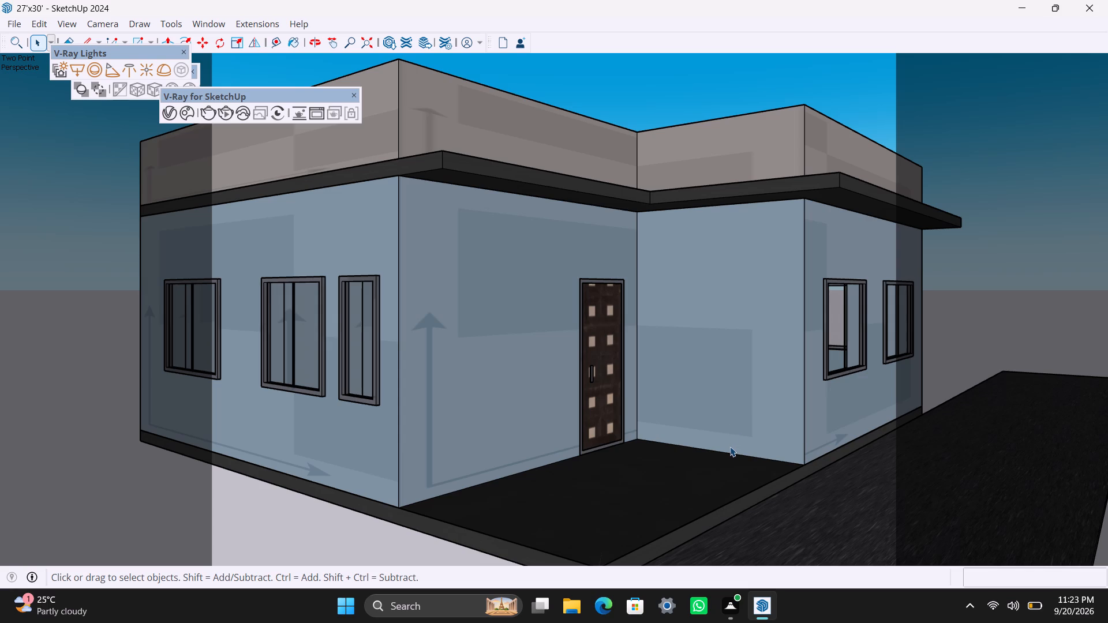
# Examine the model's front door, recessed entrance walls, porch floor and side-wall windows up close.
pyautogui.scroll(-2, 729, 444)
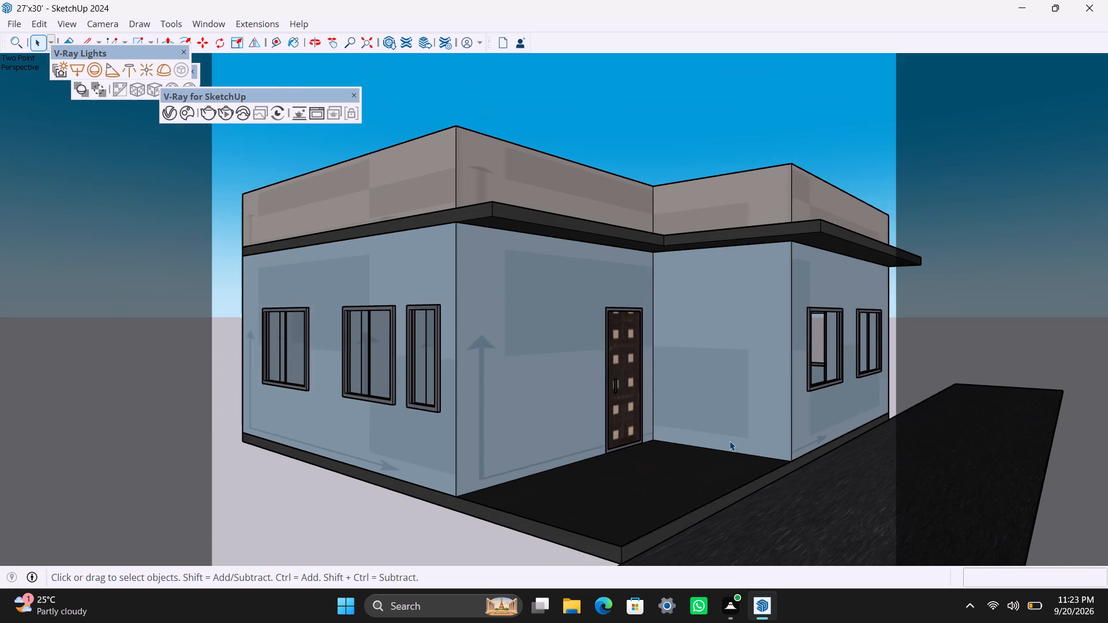
pyautogui.scroll(3, 729, 441)
pyautogui.scroll(-1, 729, 440)
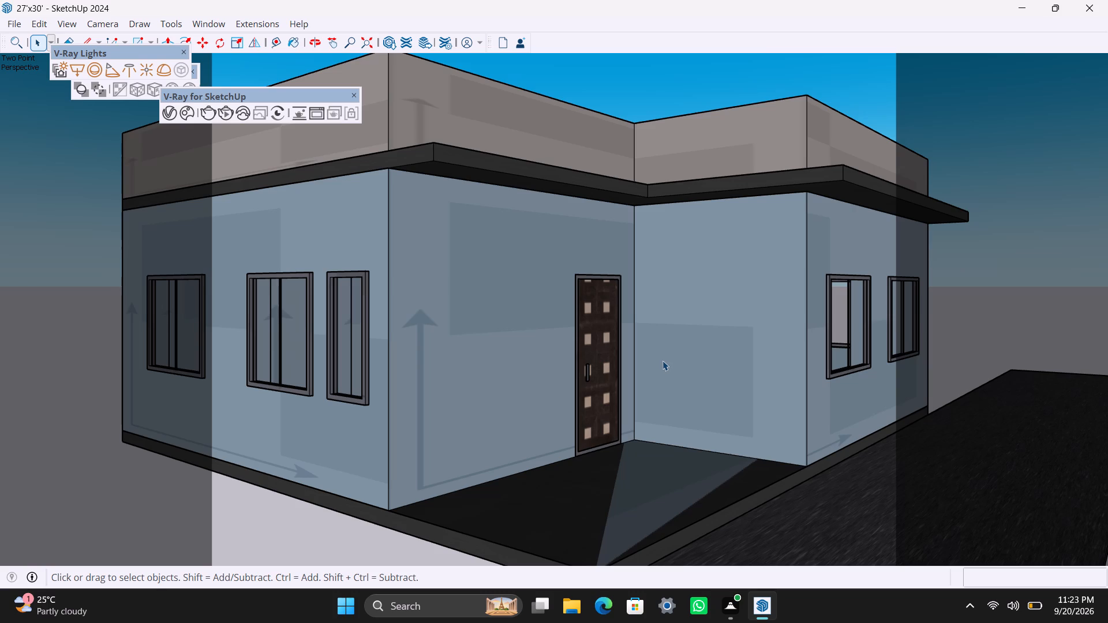
pyautogui.scroll(-1, 632, 350)
pyautogui.scroll(2, 632, 350)
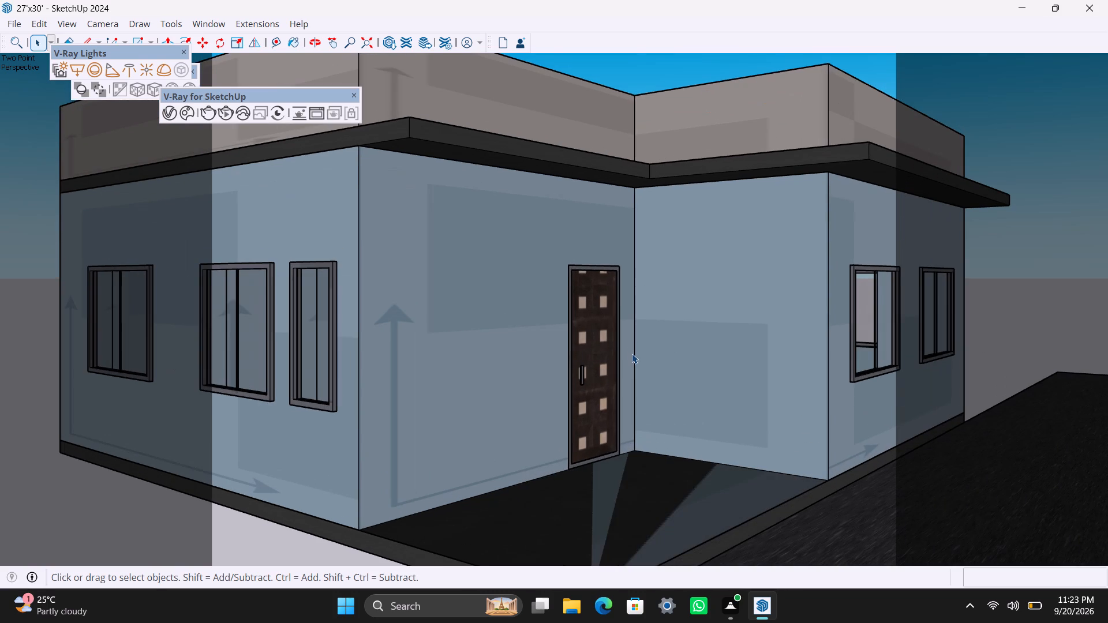
pyautogui.scroll(-1, 632, 354)
pyautogui.scroll(1, 632, 354)
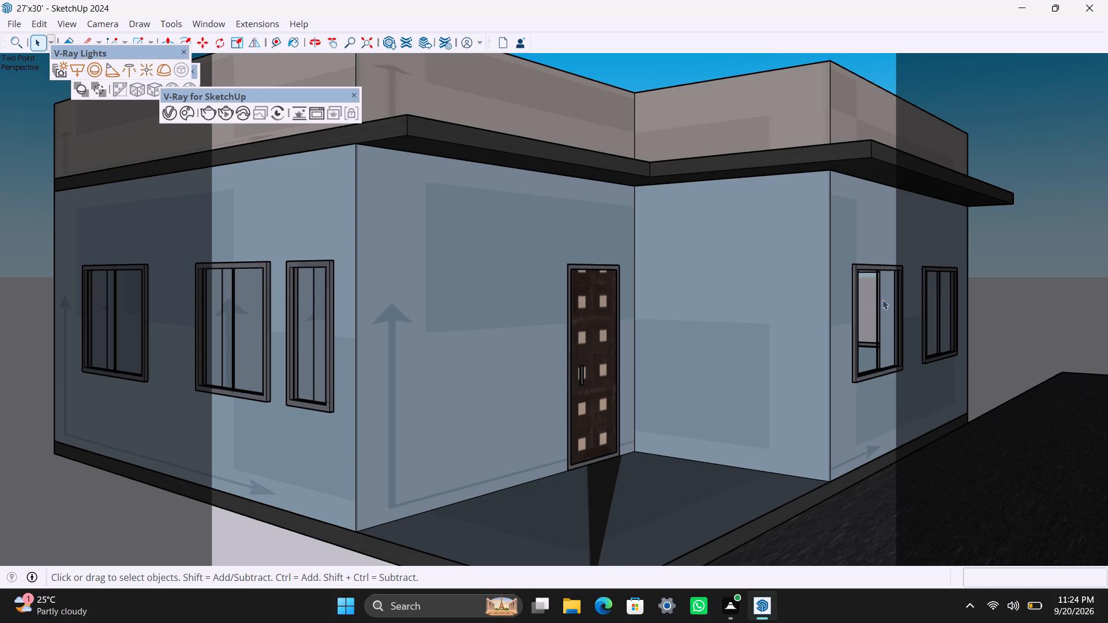
pyautogui.scroll(-3, 783, 404)
pyautogui.scroll(2, 763, 396)
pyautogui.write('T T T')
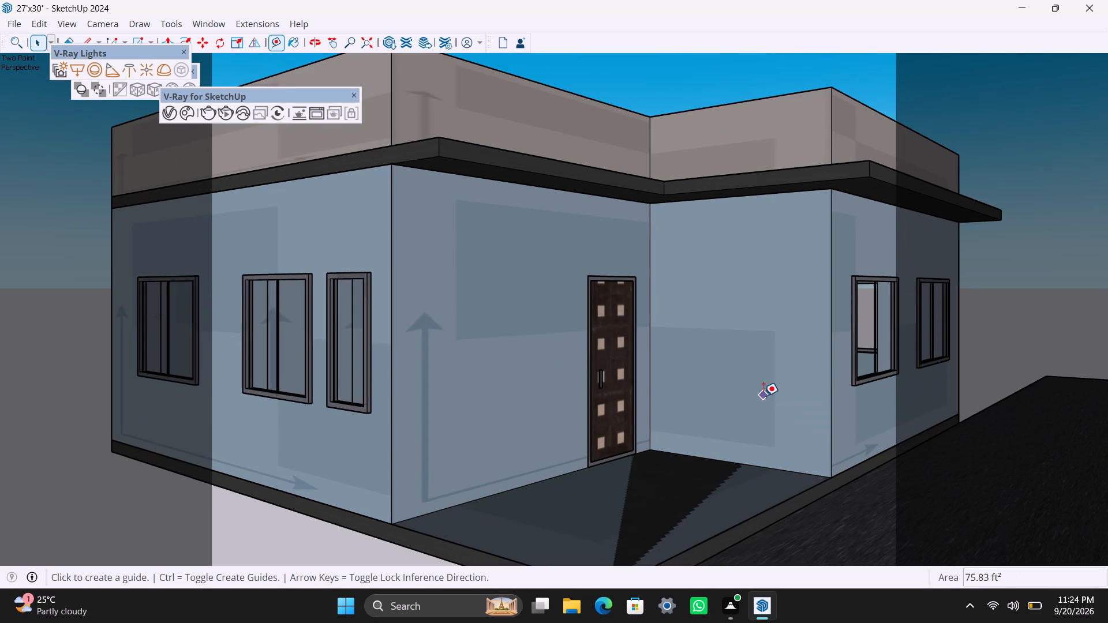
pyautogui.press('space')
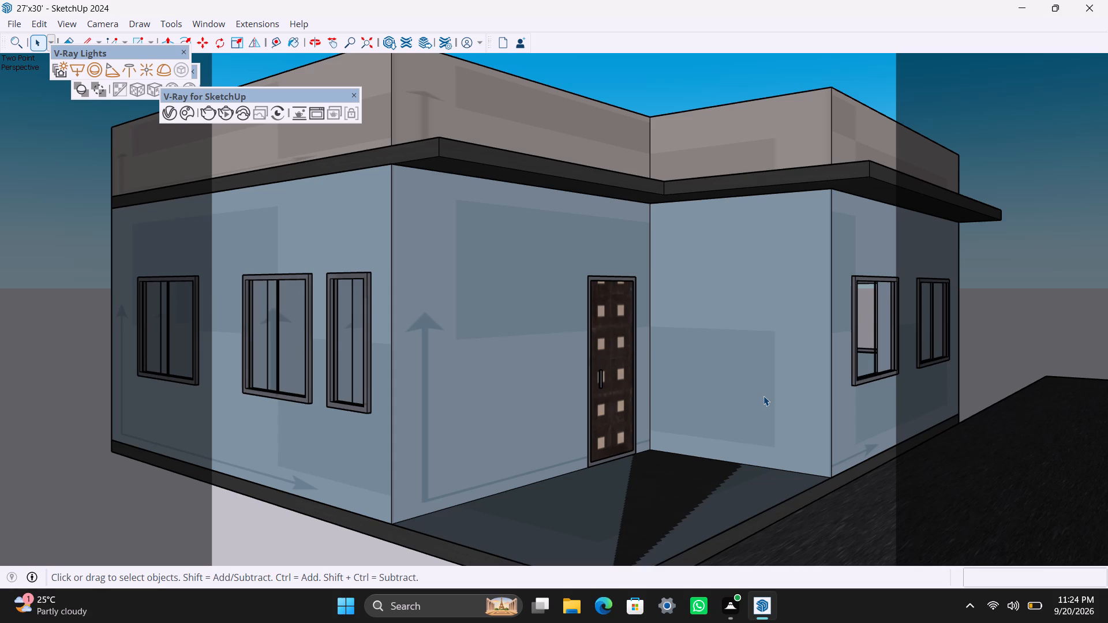
# Save the 27'x30' house model and return to the Select tool.
pyautogui.scroll(-2, 763, 396)
pyautogui.scroll(1, 750, 386)
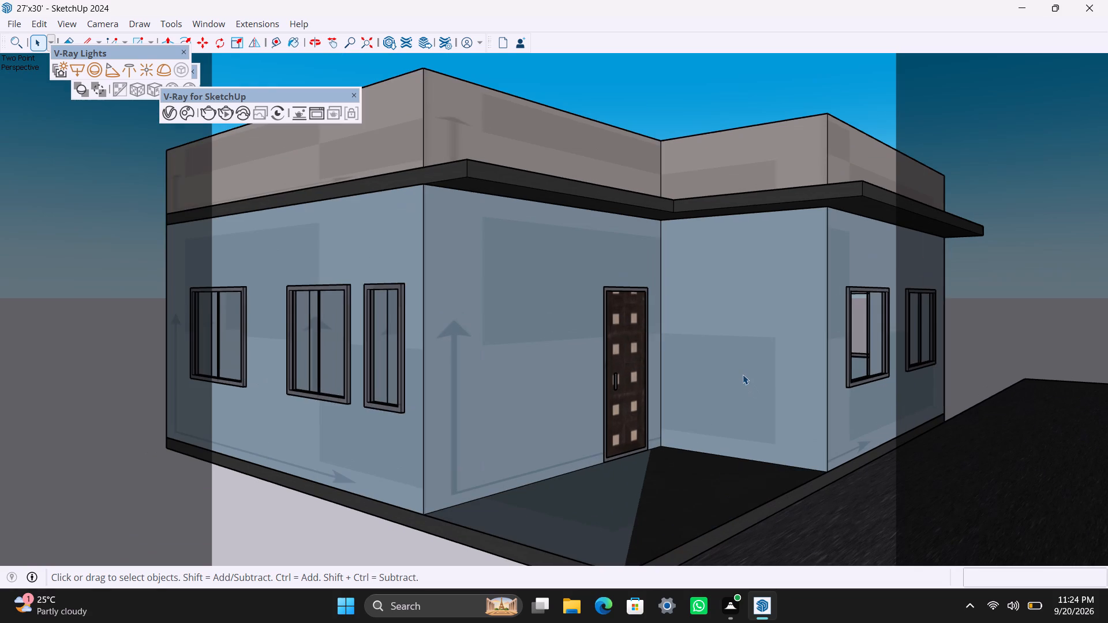
pyautogui.hotkey('ctrl', 's')
pyautogui.press('space')
# Examine the porch floor, front door and recessed entrance walls from near and far in the two-point perspective view.
pyautogui.scroll(1, 728, 387)
pyautogui.scroll(-1, 728, 387)
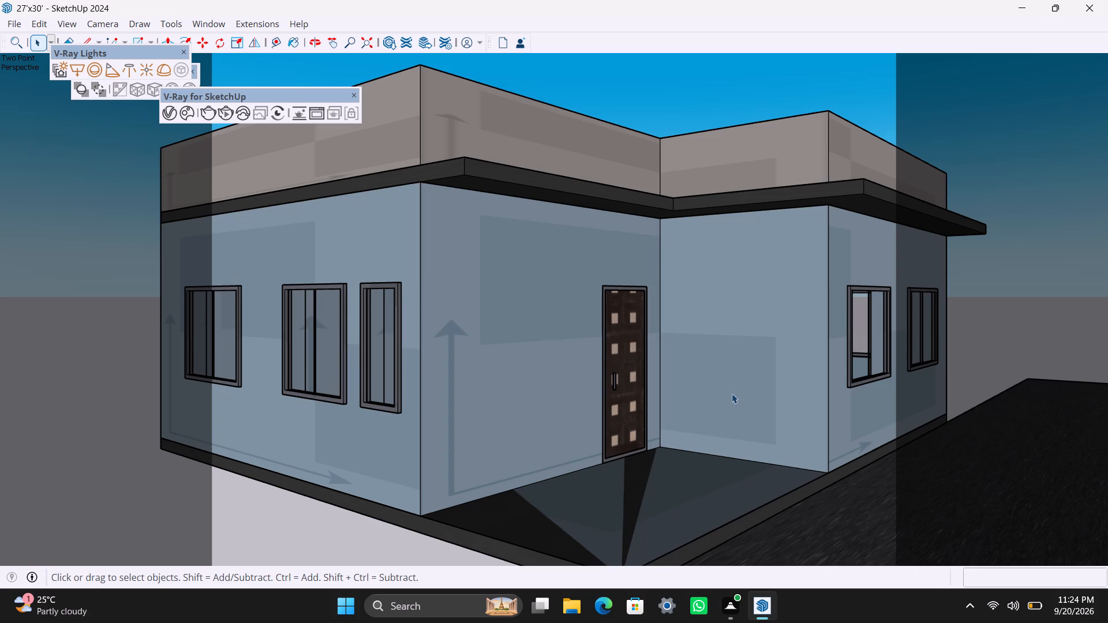
pyautogui.scroll(-1, 604, 531)
pyautogui.scroll(1, 585, 485)
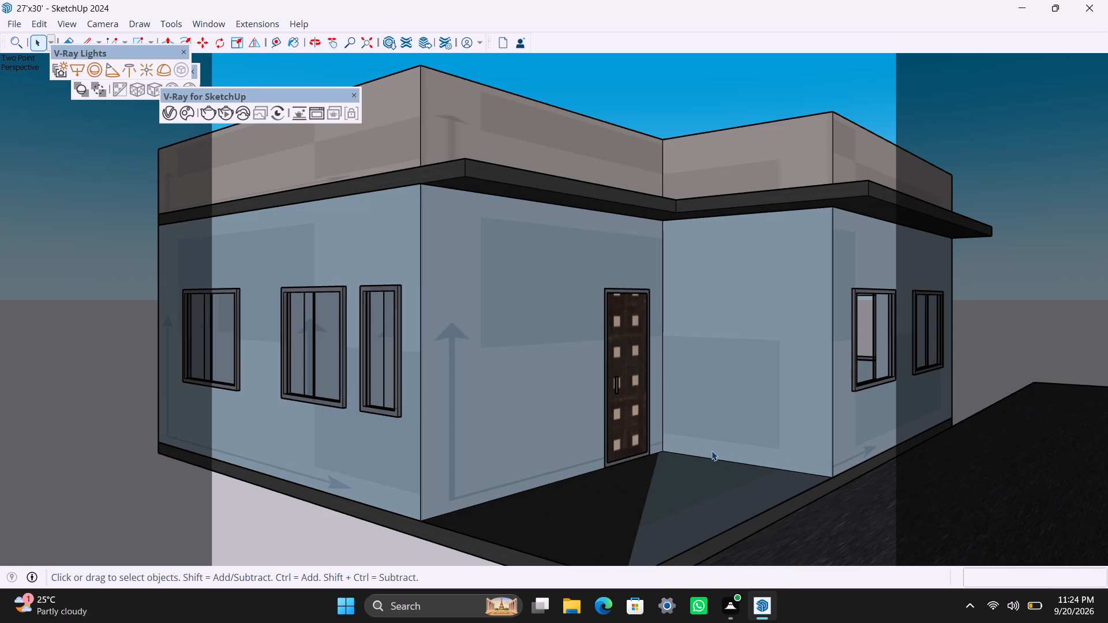
pyautogui.scroll(-1, 712, 451)
pyautogui.scroll(2, 703, 447)
pyautogui.scroll(-1, 703, 447)
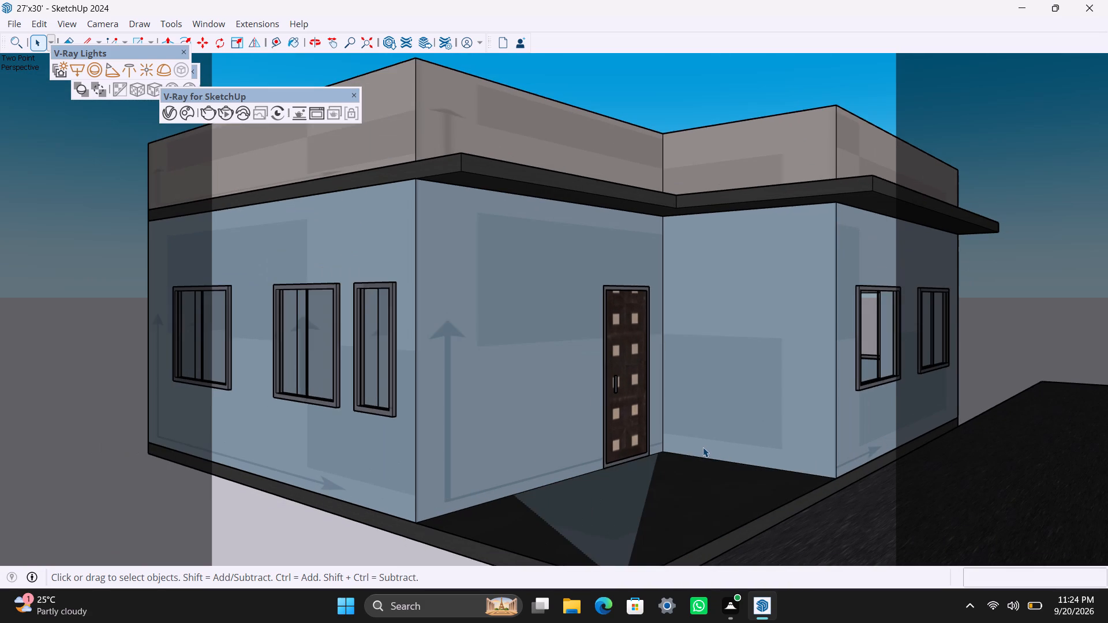
pyautogui.scroll(-1, 703, 447)
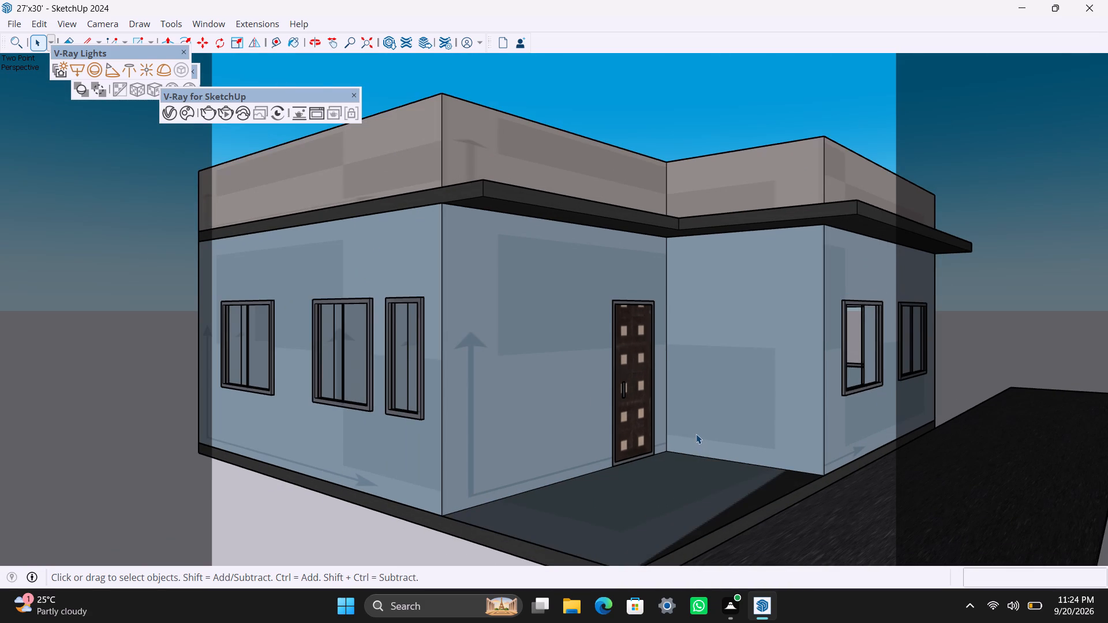
pyautogui.scroll(1, 695, 433)
pyautogui.scroll(-1, 697, 434)
pyautogui.scroll(1, 698, 435)
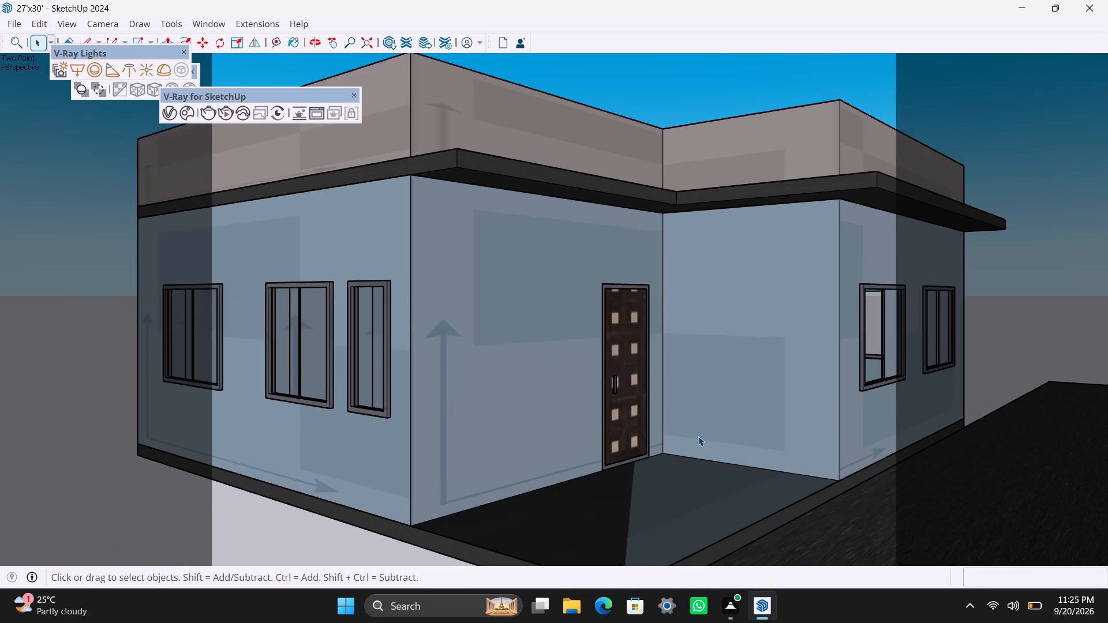
pyautogui.scroll(1, 698, 436)
pyautogui.scroll(-1, 698, 440)
pyautogui.scroll(2, 698, 440)
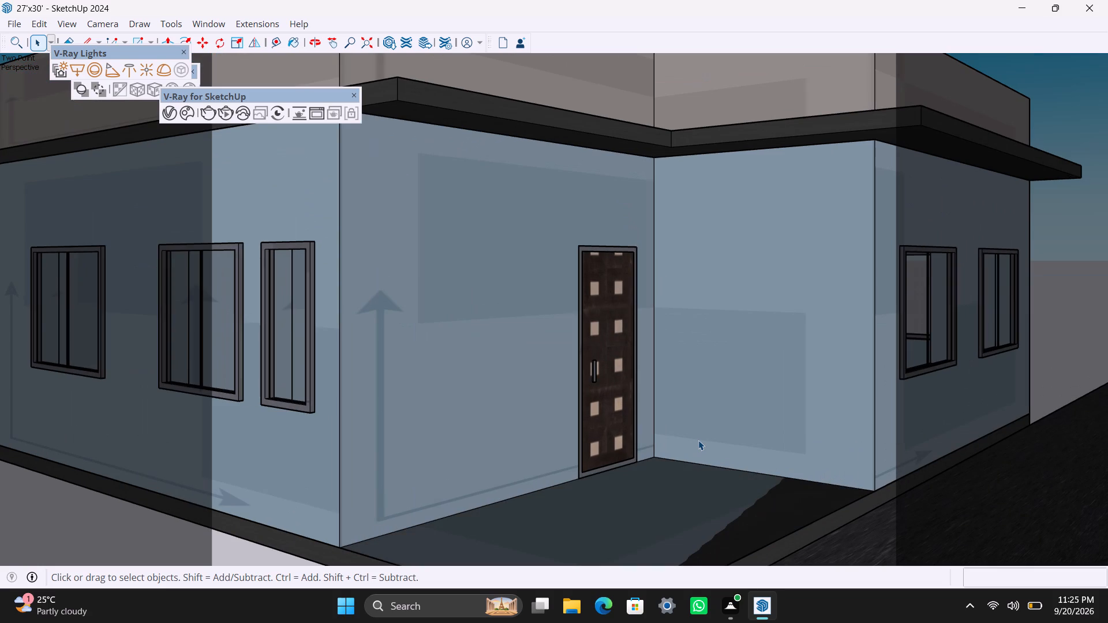
pyautogui.scroll(2, 698, 440)
pyautogui.scroll(-4, 698, 440)
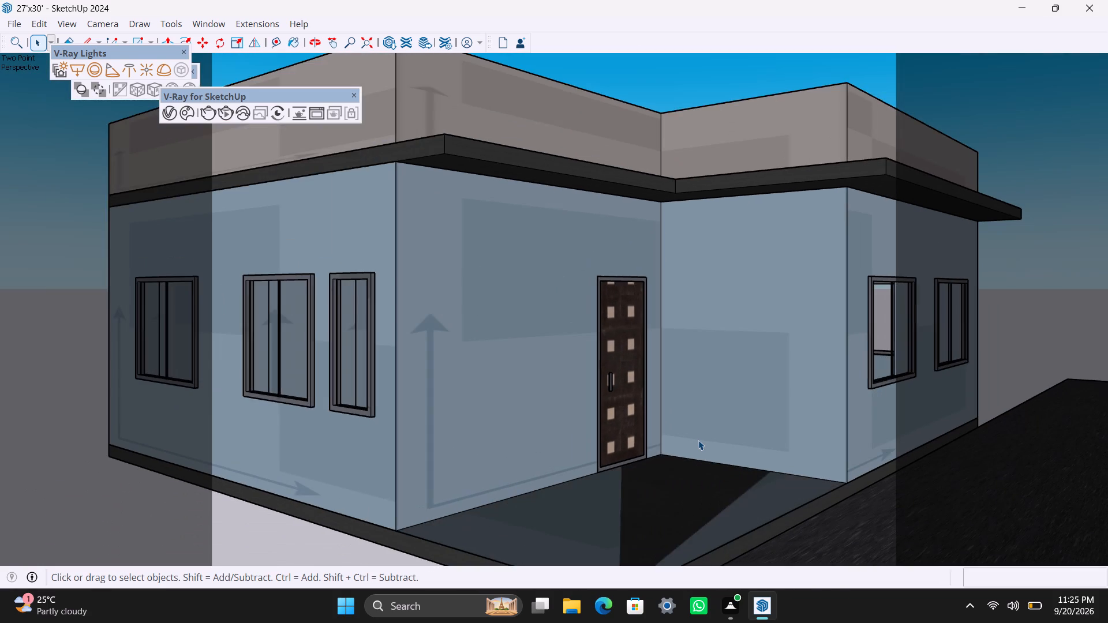
pyautogui.scroll(-2, 698, 440)
pyautogui.scroll(3, 698, 440)
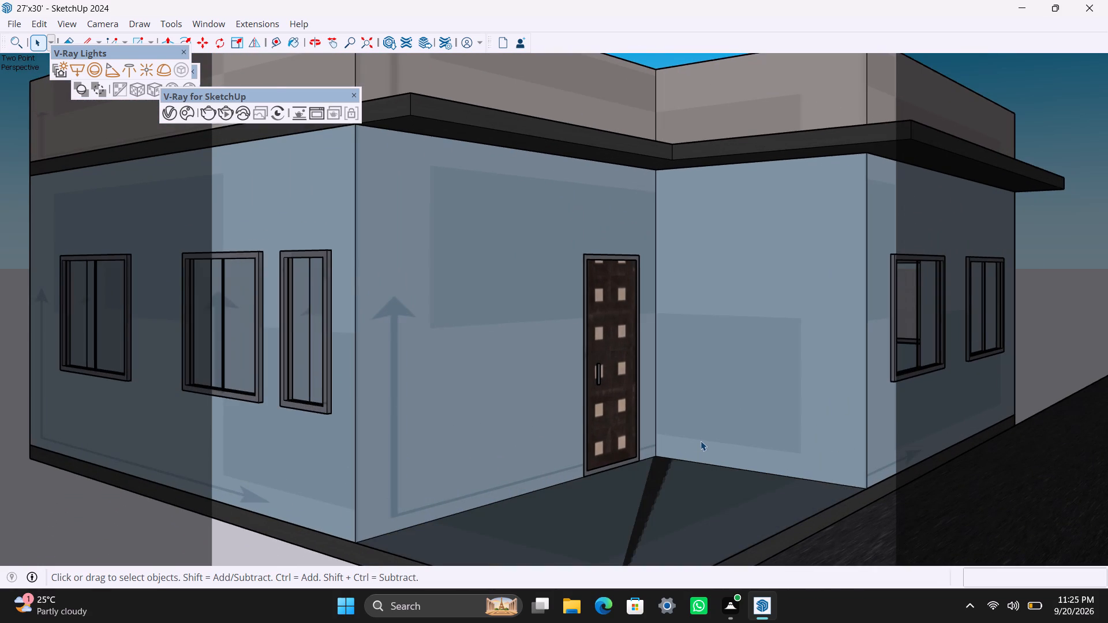
pyautogui.scroll(3, 701, 440)
pyautogui.scroll(-6, 701, 440)
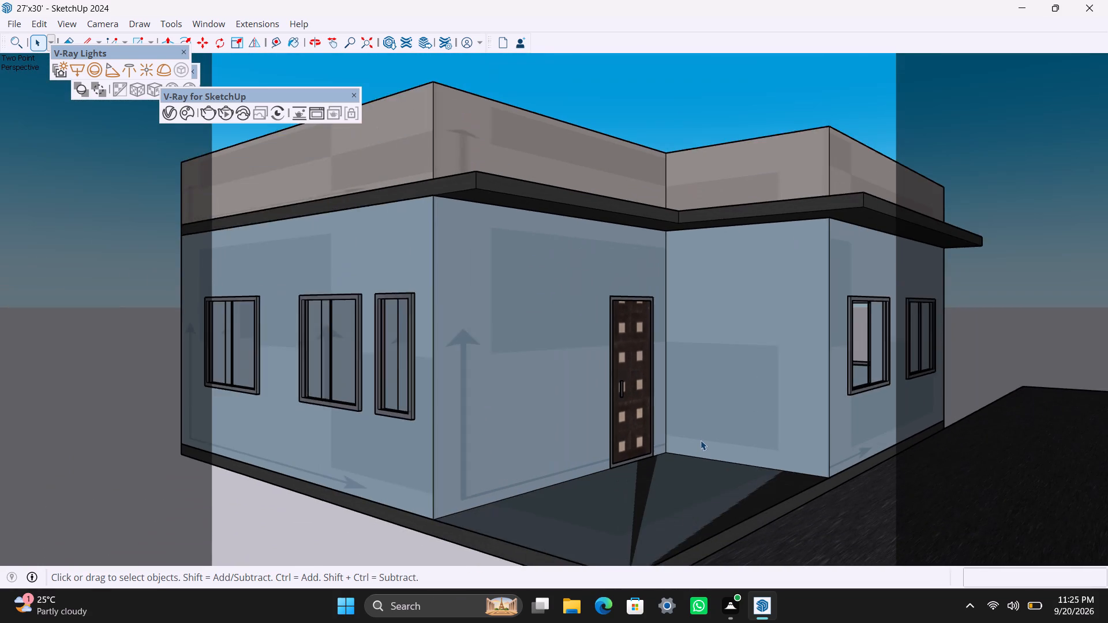
pyautogui.scroll(-1, 701, 440)
pyautogui.press('space')
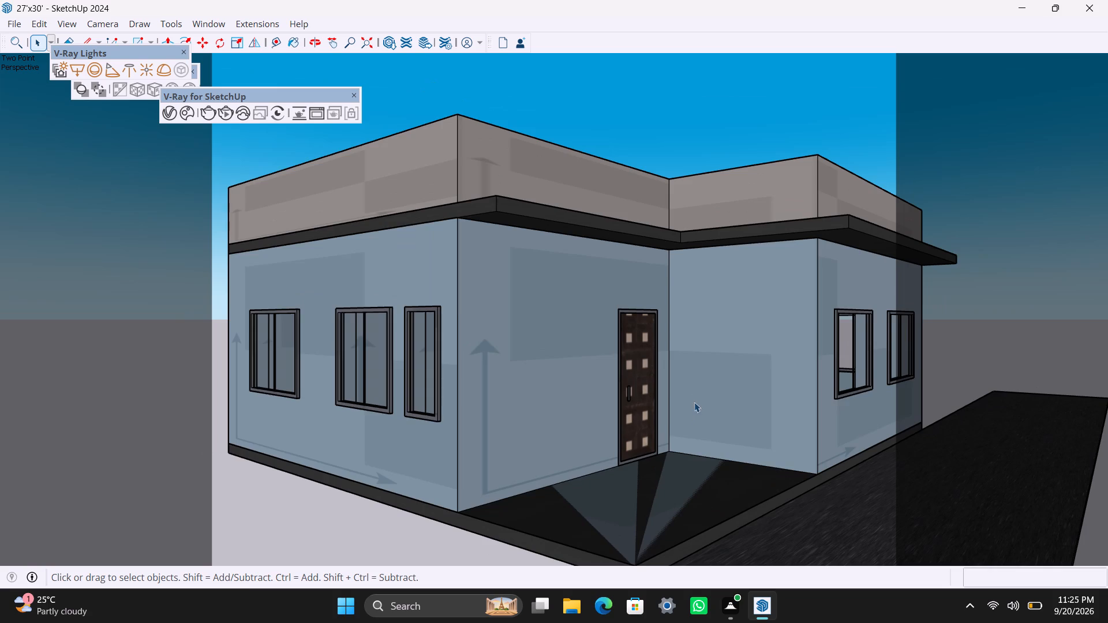
# Examine the roof slab, parapet and wall junction above the front door of the house.
pyautogui.scroll(-1, 695, 402)
pyautogui.scroll(1, 690, 347)
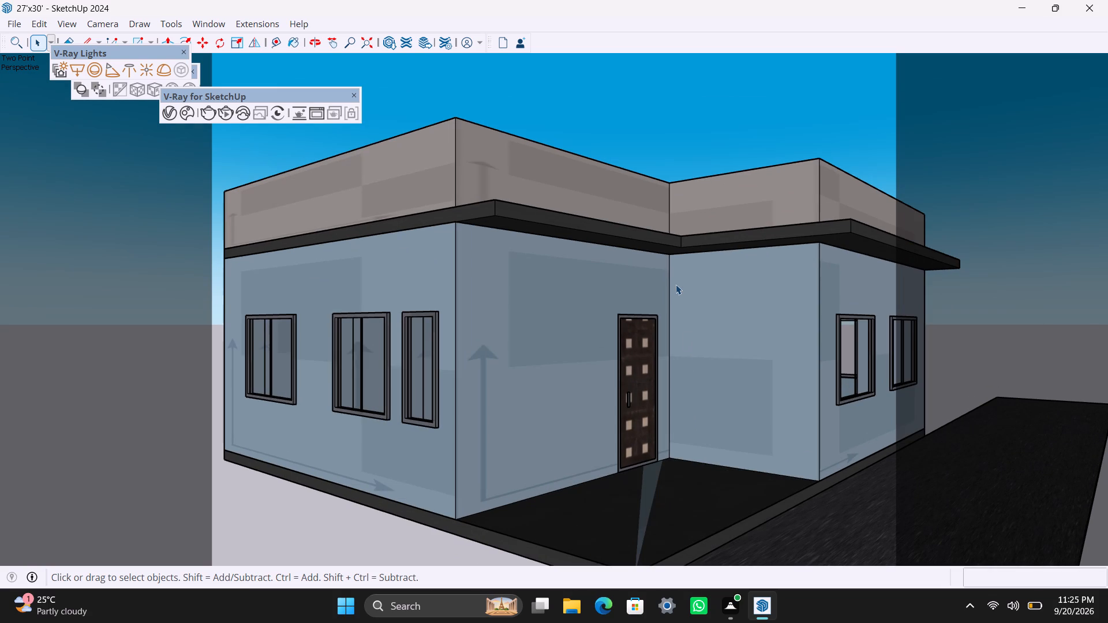
pyautogui.scroll(3, 676, 285)
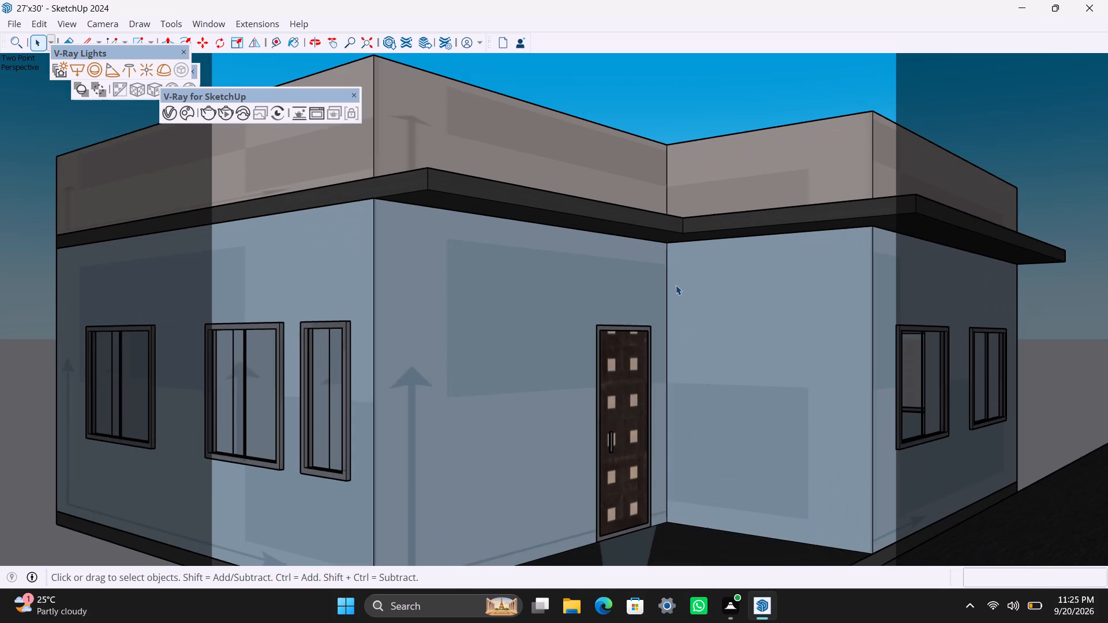
pyautogui.scroll(-3, 676, 285)
pyautogui.scroll(2, 676, 285)
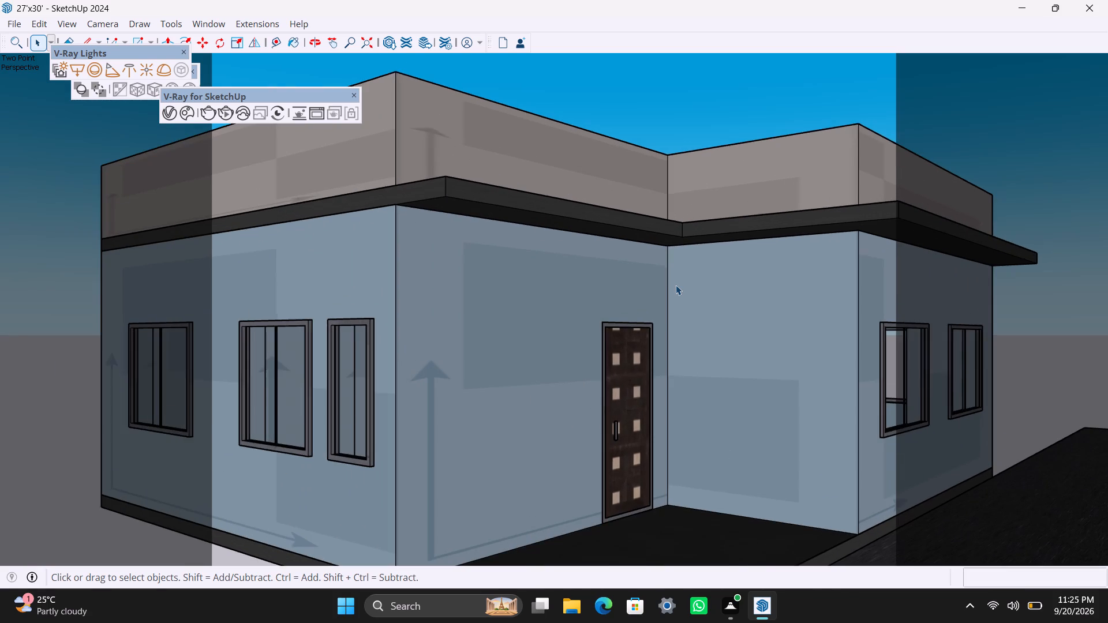
pyautogui.scroll(-2, 676, 285)
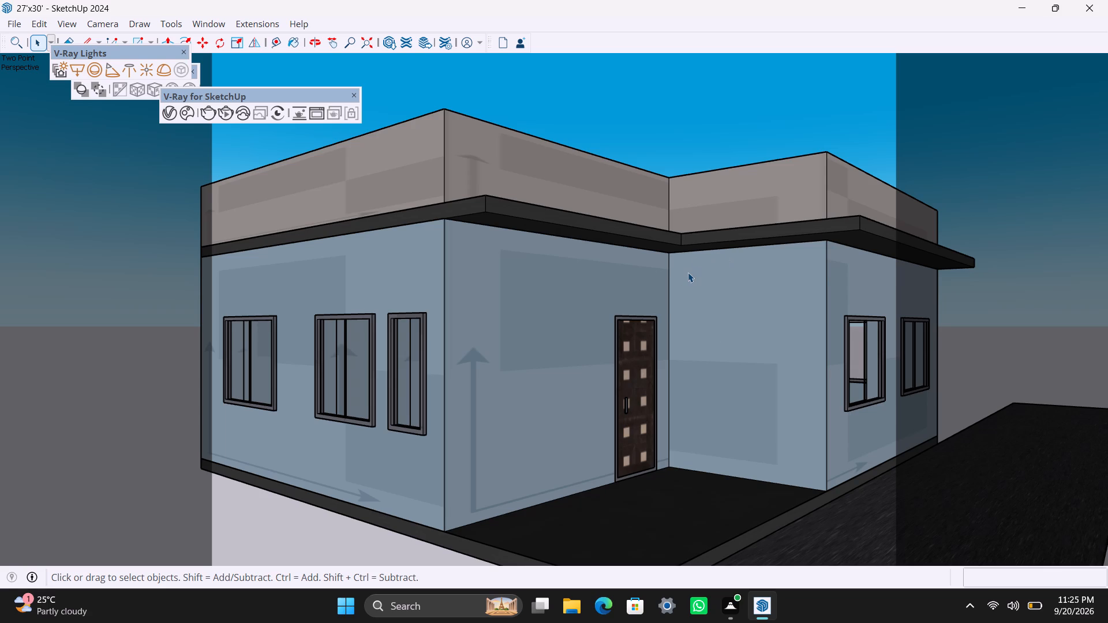
pyautogui.scroll(-1, 688, 272)
pyautogui.scroll(2, 688, 272)
pyautogui.scroll(-1, 688, 272)
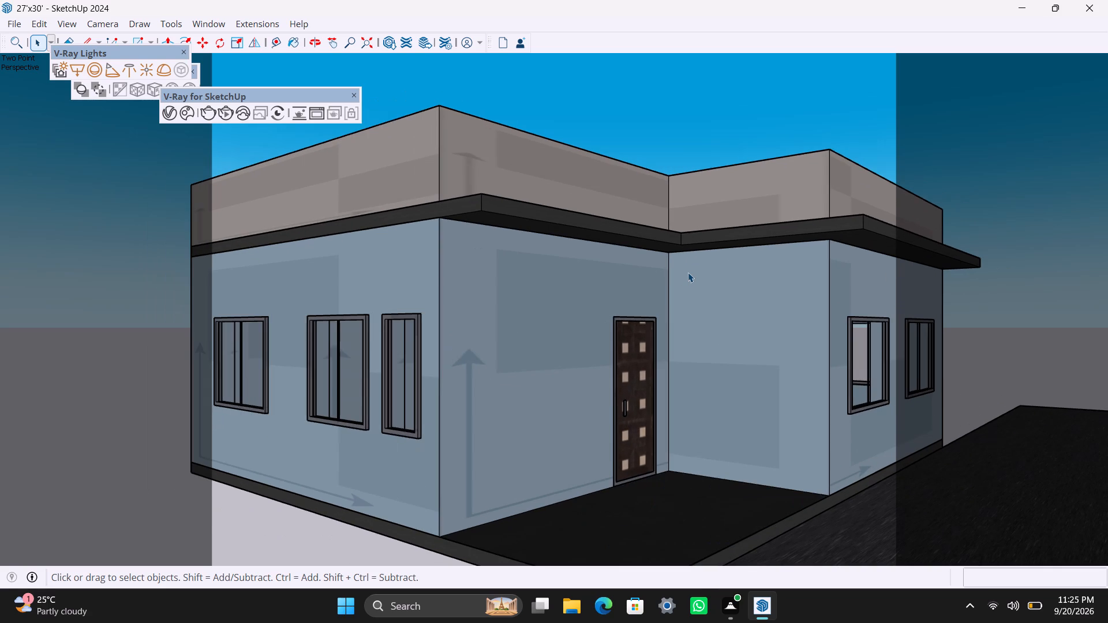
pyautogui.scroll(1, 688, 272)
pyautogui.scroll(-1, 688, 273)
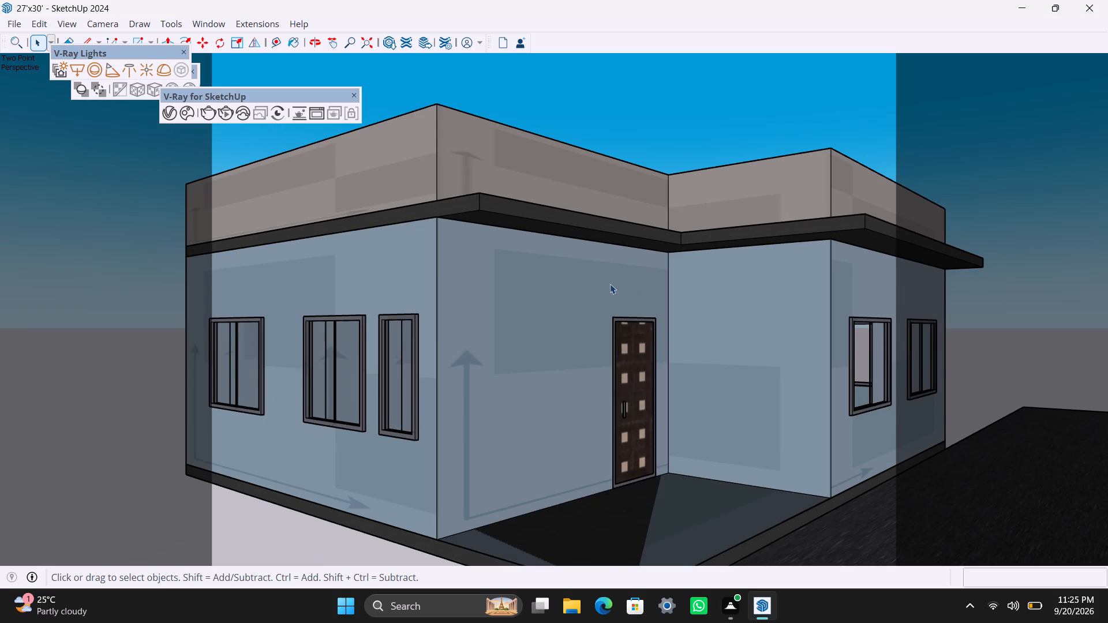
pyautogui.scroll(-1, 610, 287)
pyautogui.scroll(1, 610, 287)
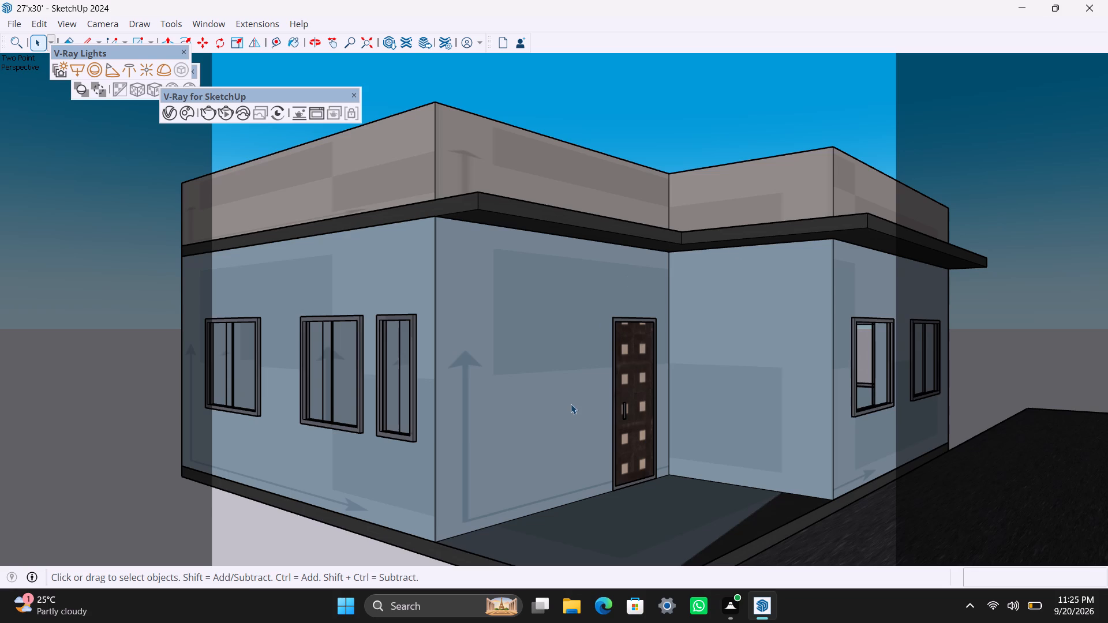
# Save the 27'x30' house model again.
pyautogui.scroll(1, 571, 408)
pyautogui.hotkey('ctrl', 's')
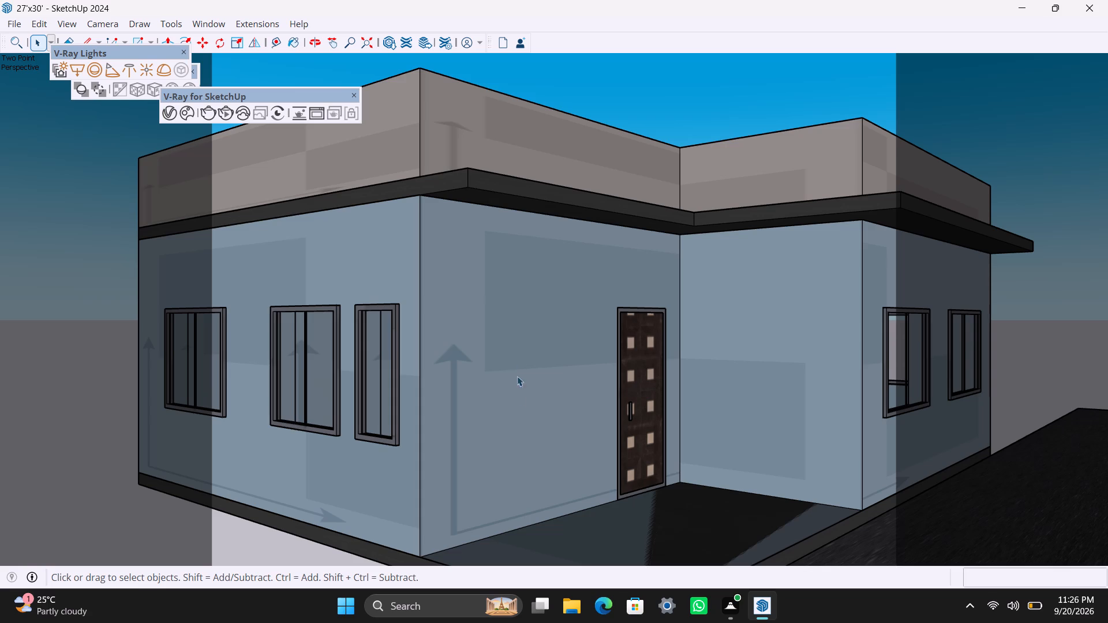
# Frame the whole house in the corner view and close the floating V-Ray for SketchUp toolbar overlapping it.
pyautogui.scroll(-1, 522, 403)
pyautogui.scroll(2, 522, 402)
pyautogui.scroll(-2, 522, 399)
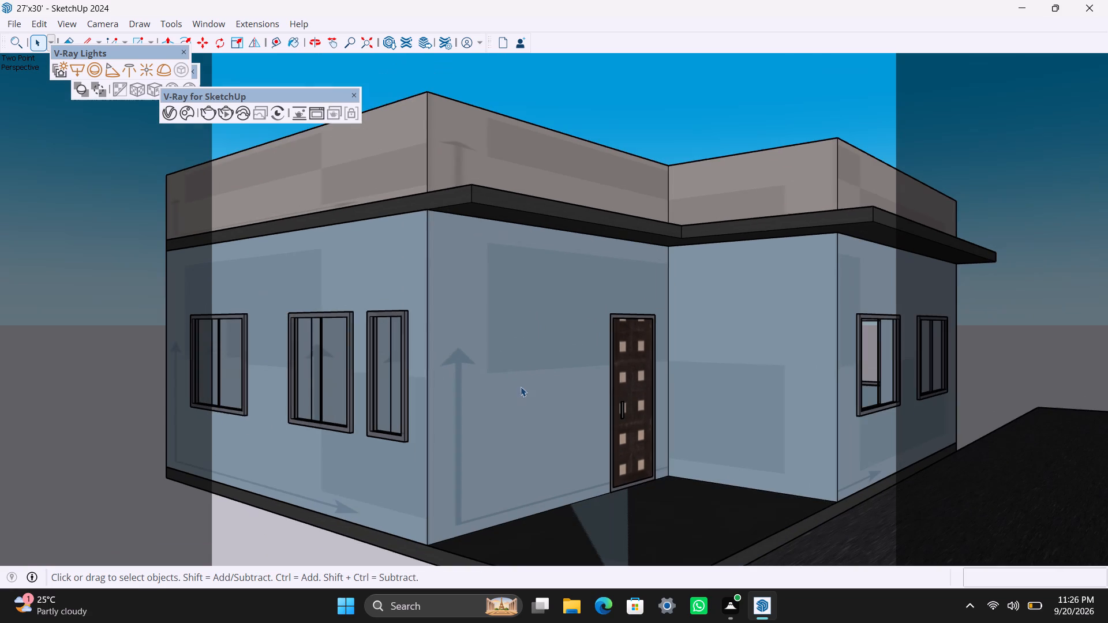
pyautogui.scroll(1, 536, 346)
pyautogui.scroll(-4, 536, 346)
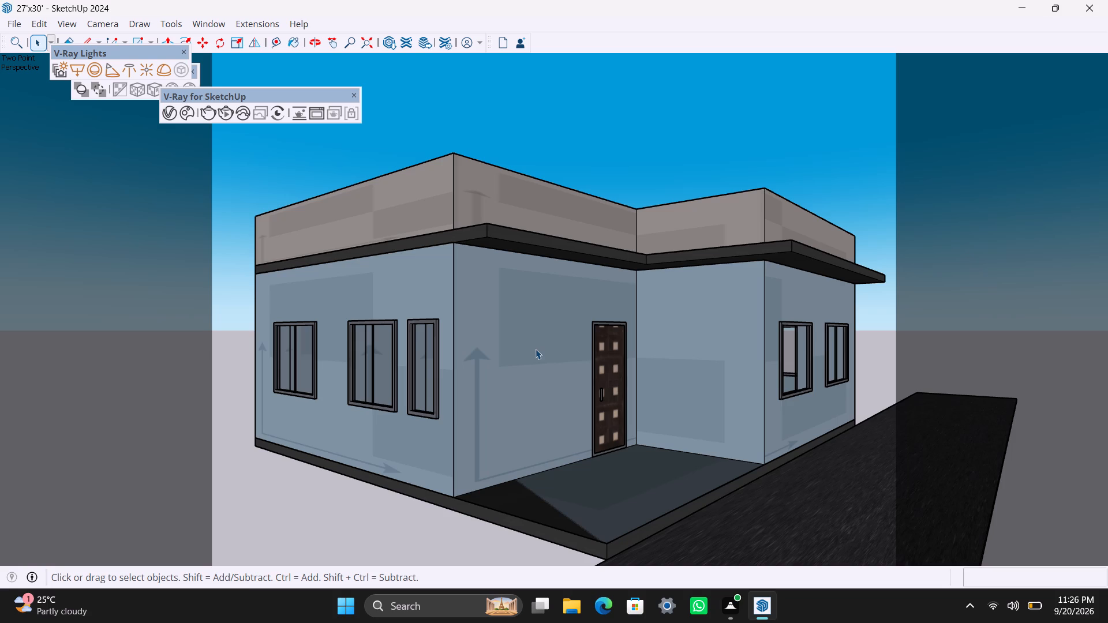
pyautogui.press('space')
pyautogui.click(355, 91)
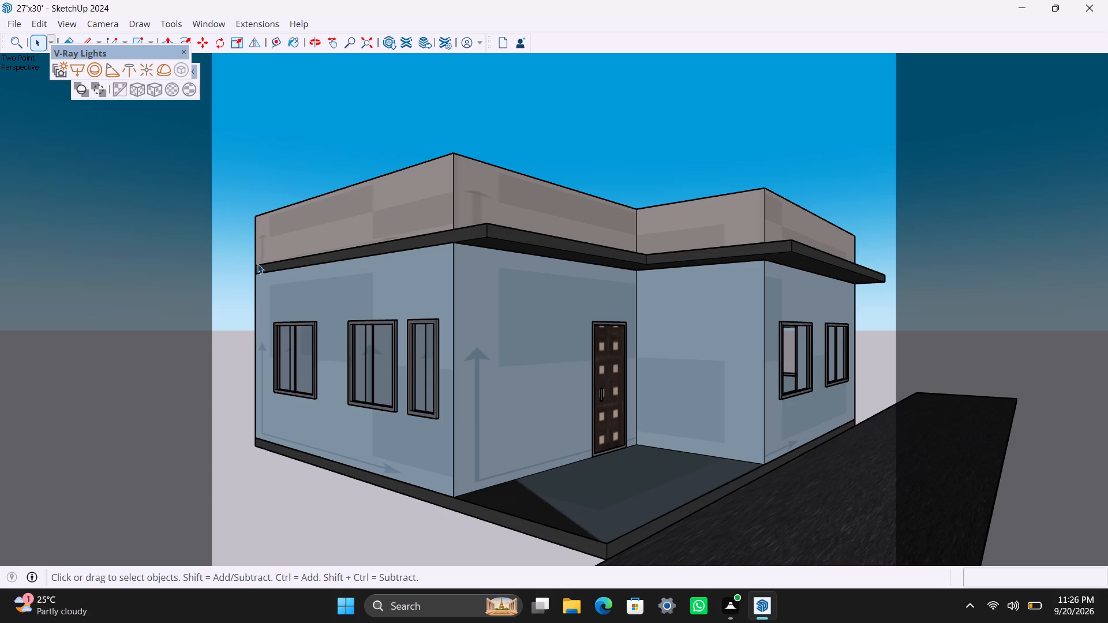
# Switch to the Snipping Tool and capture a rectangular snip of the bright framed area showing the whole house.
pyautogui.click(410, 611)
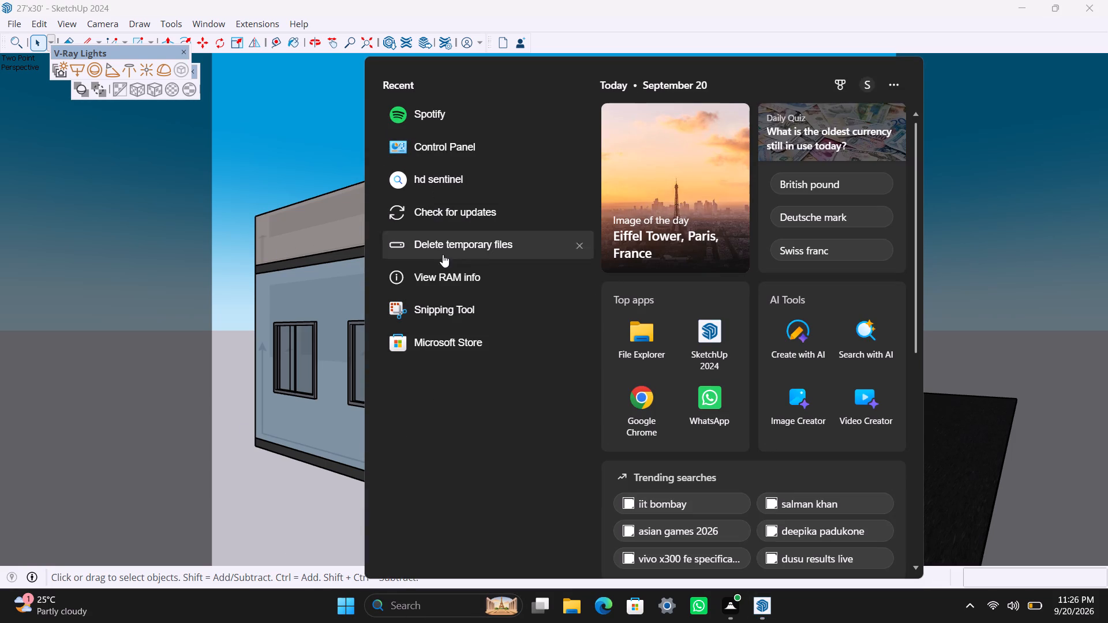
pyautogui.click(443, 309)
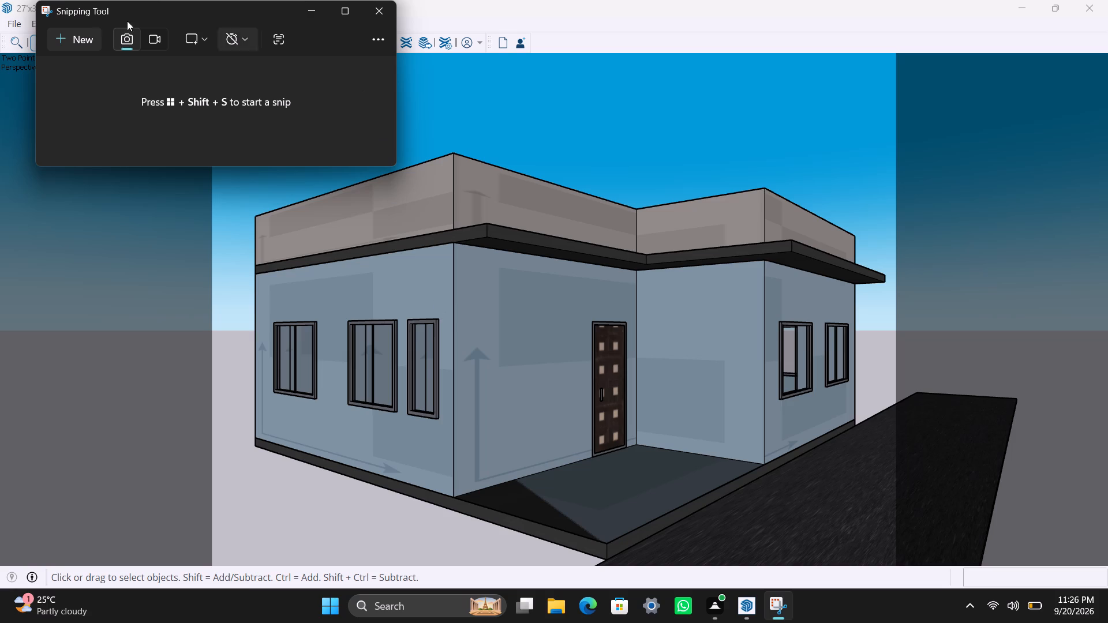
pyautogui.click(73, 42)
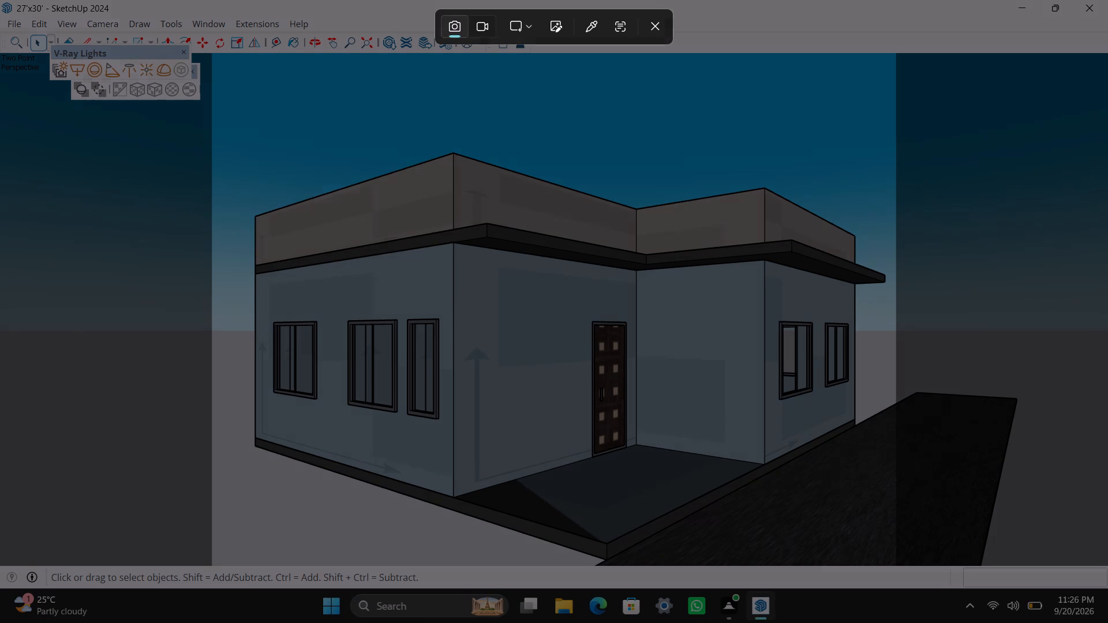
pyautogui.moveTo(214, 55); pyautogui.dragTo(870, 561)
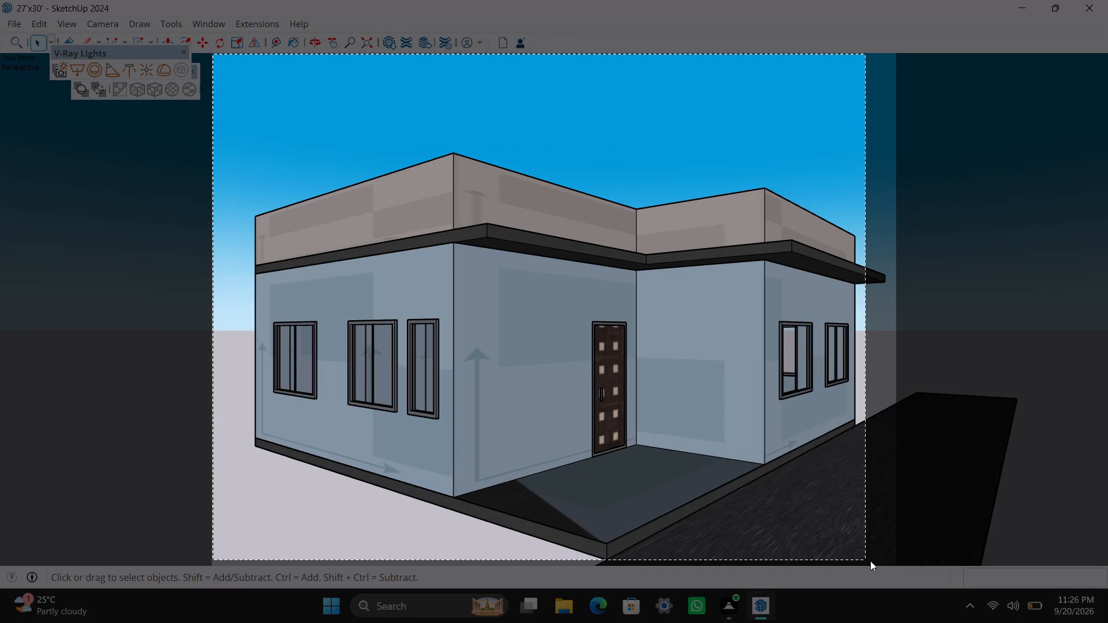
pyautogui.moveTo(870, 561); pyautogui.dragTo(895, 566)
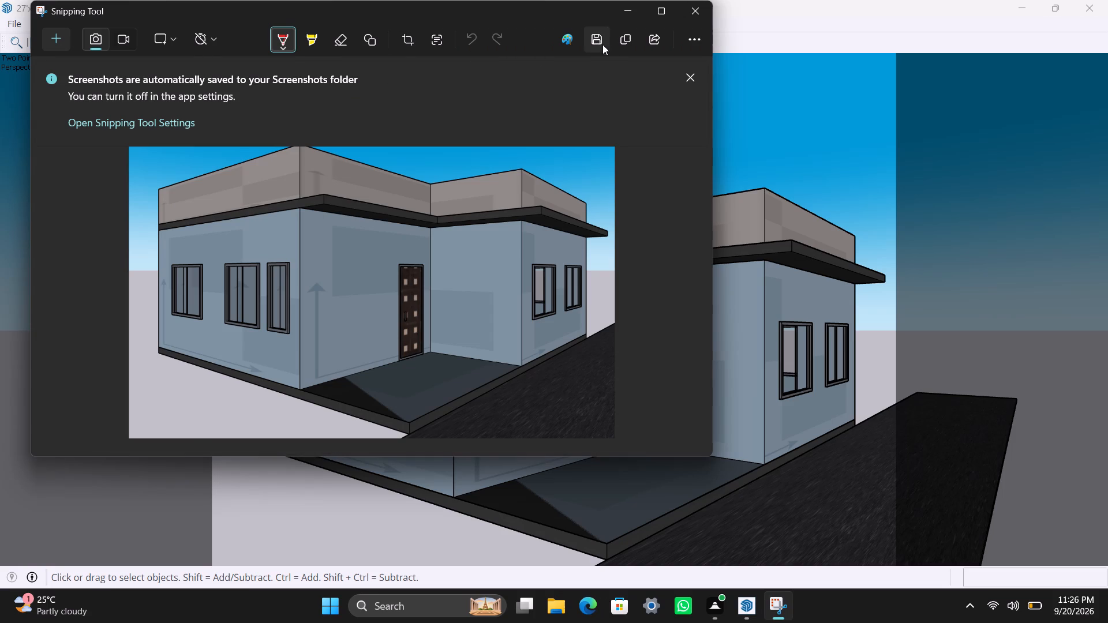
# Save the snip as a PNG named 27'X30' HP 3D in the internship photos folder.
pyautogui.click(598, 43)
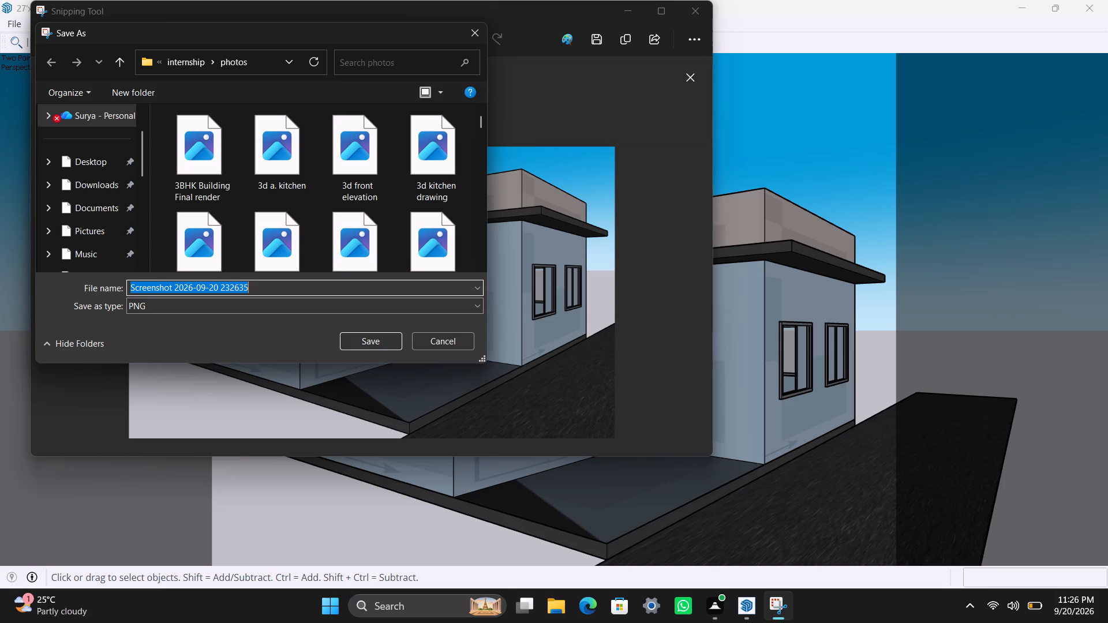
pyautogui.write('27')
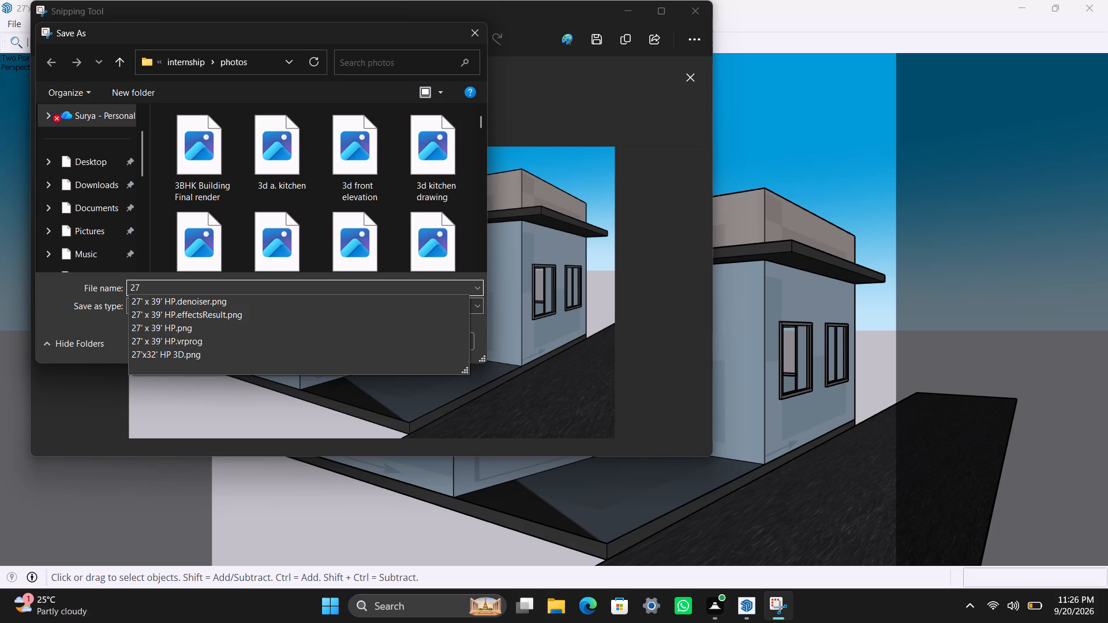
pyautogui.press("'")
pyautogui.press('x')
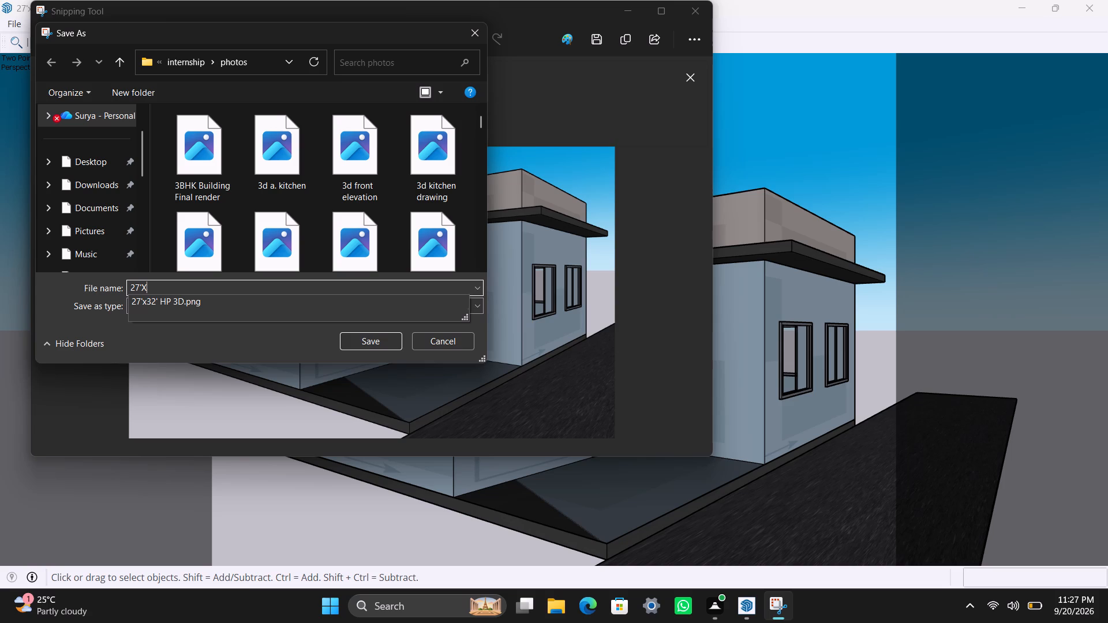
pyautogui.write("30'")
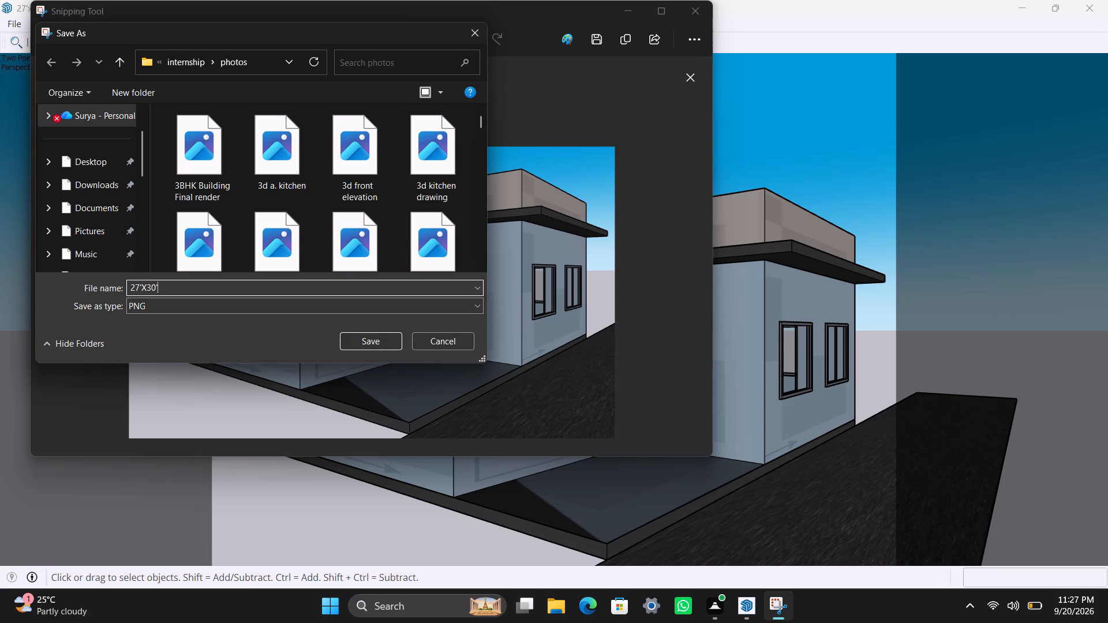
pyautogui.press('space')
pyautogui.write('HP 3D')
pyautogui.click(381, 342)
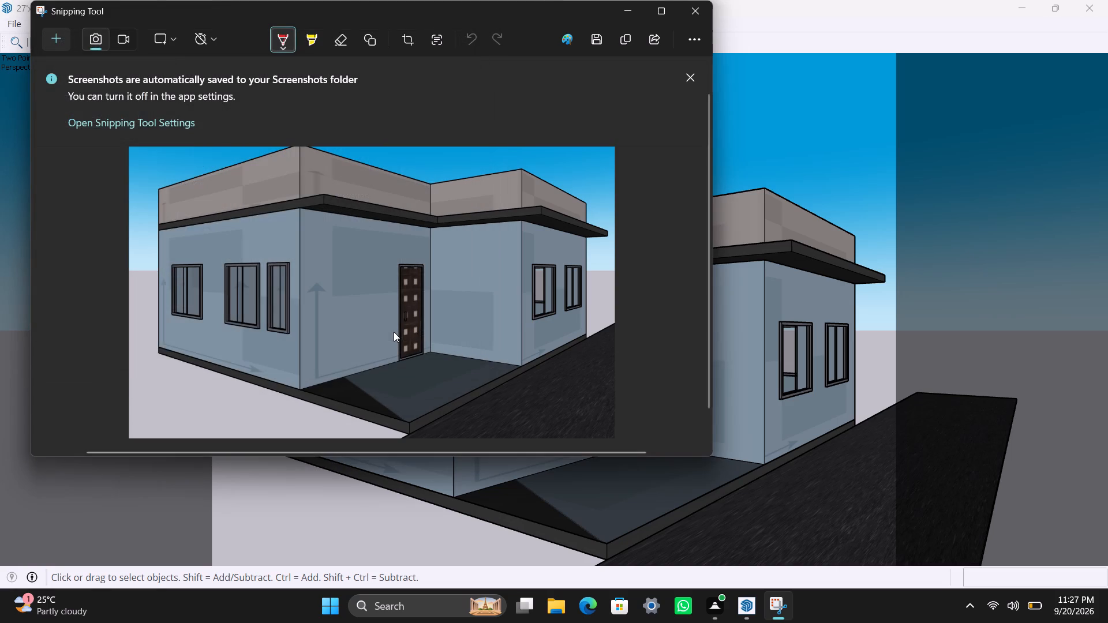
# Close the Snipping Tool and save the 27'x30' house model in SketchUp.
pyautogui.click(706, 7)
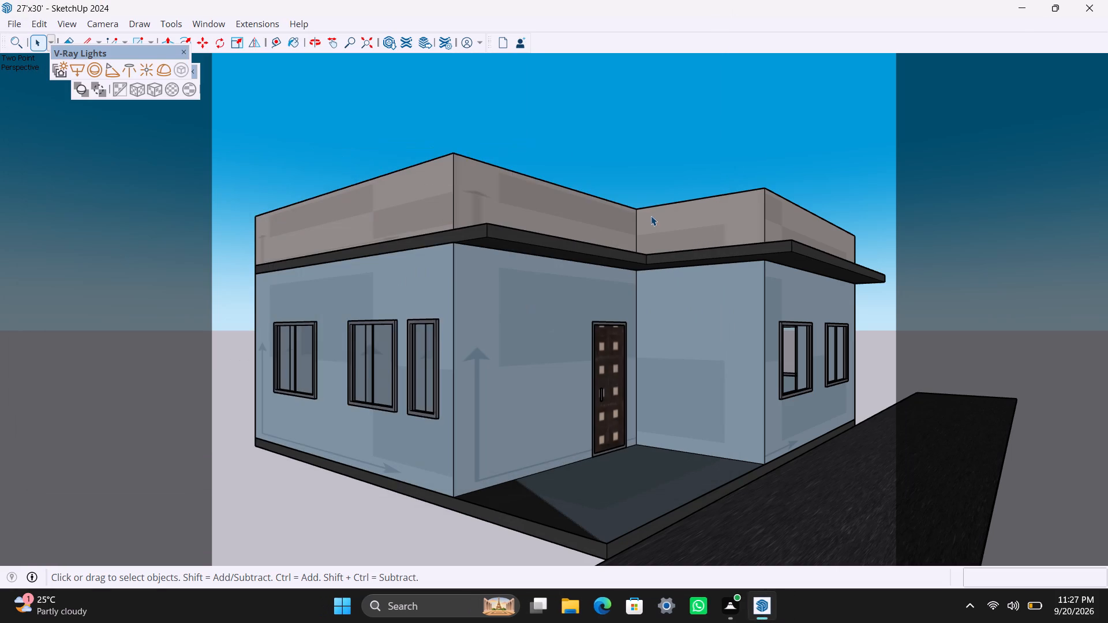
pyautogui.hotkey('ctrl', 's')
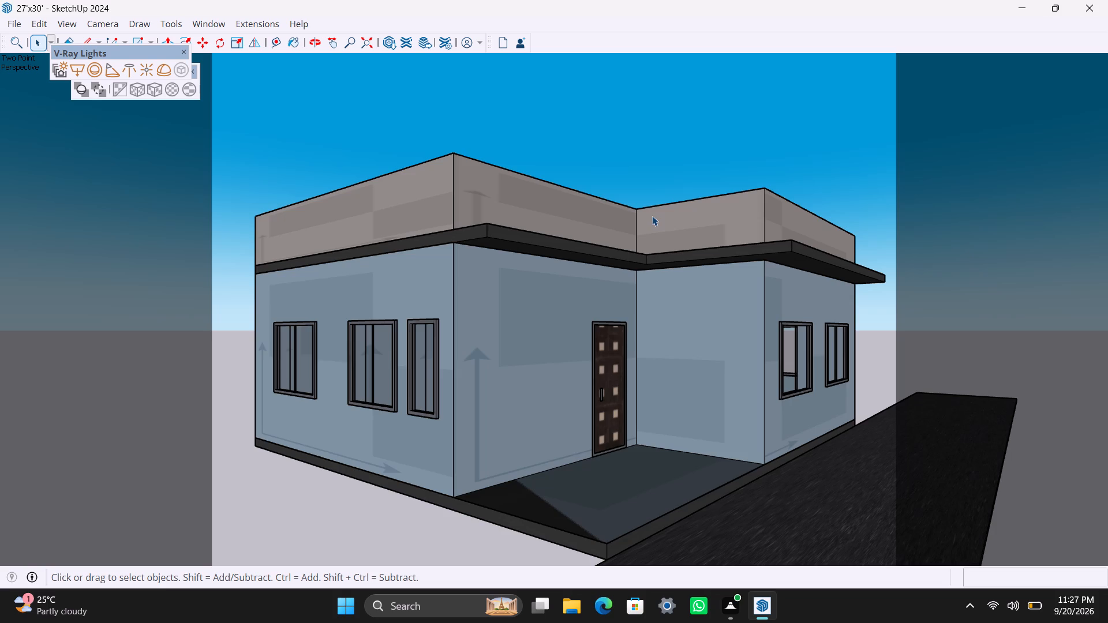
# Save the 27'x30' house model again with the whole house framed in the corner view.
pyautogui.scroll(-1, 642, 240)
pyautogui.scroll(2, 642, 241)
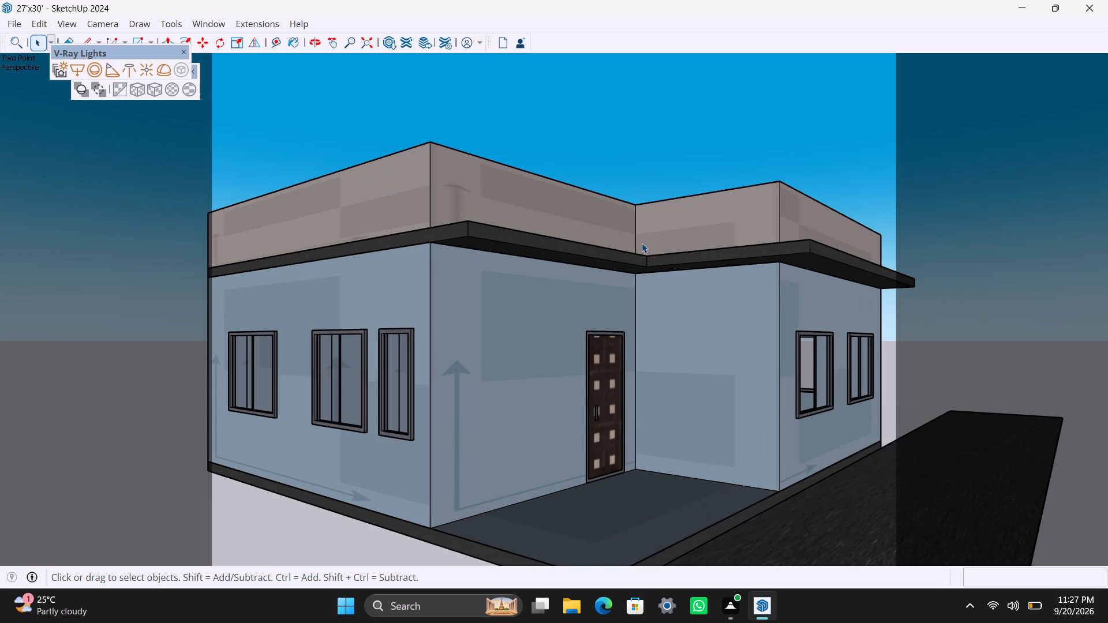
pyautogui.scroll(-1, 642, 243)
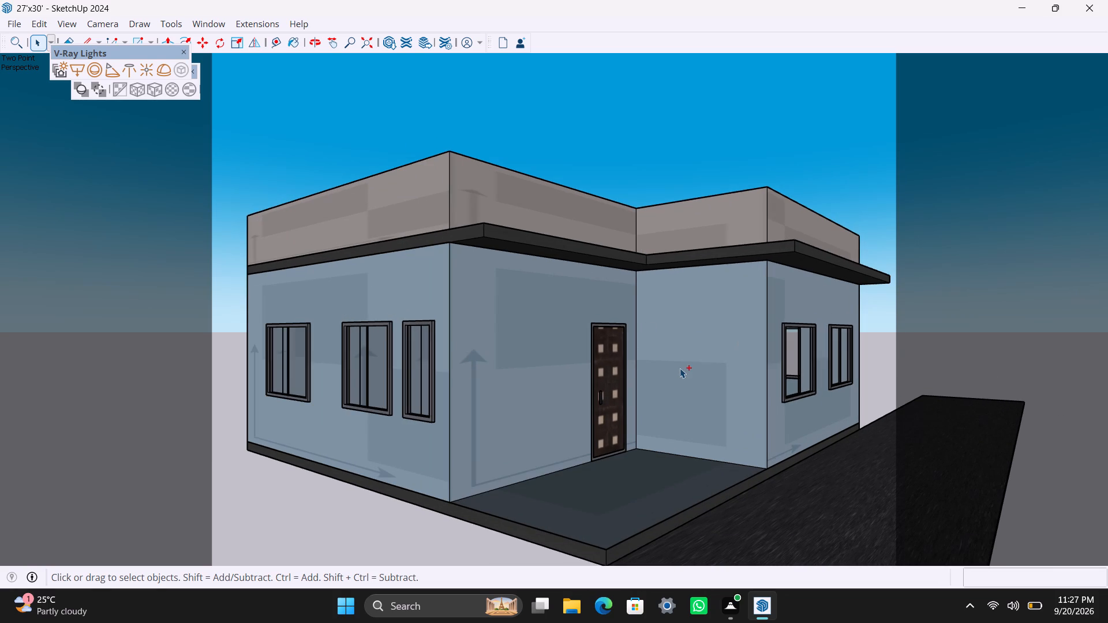
pyautogui.hotkey('ctrl', 's')
pyautogui.hotkey('ctrl', 's')
pyautogui.hotkey('ctrl', 's')
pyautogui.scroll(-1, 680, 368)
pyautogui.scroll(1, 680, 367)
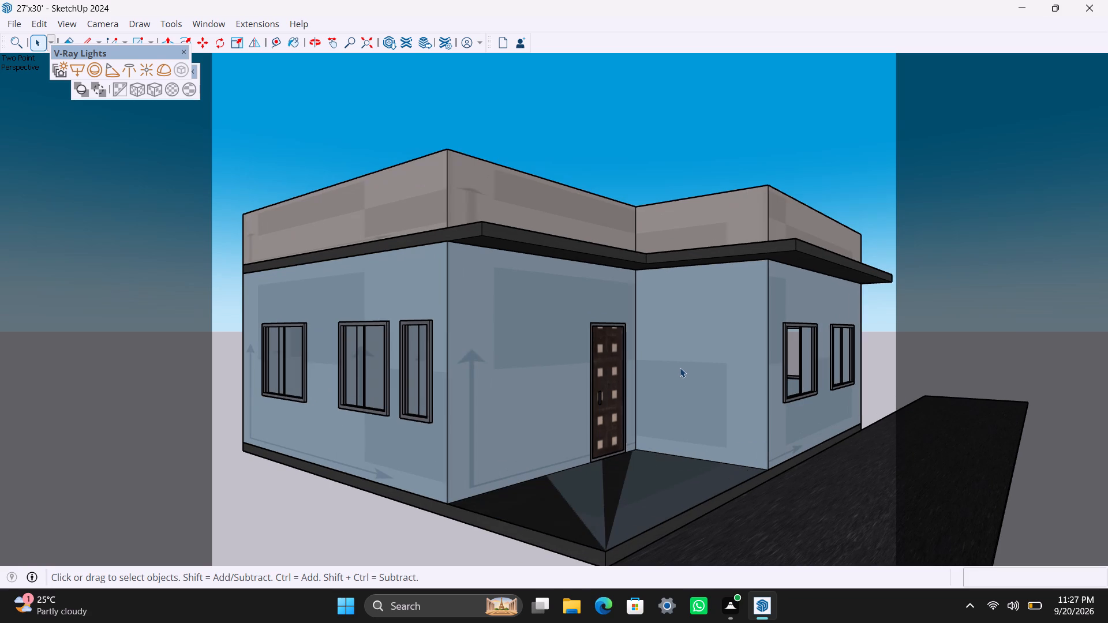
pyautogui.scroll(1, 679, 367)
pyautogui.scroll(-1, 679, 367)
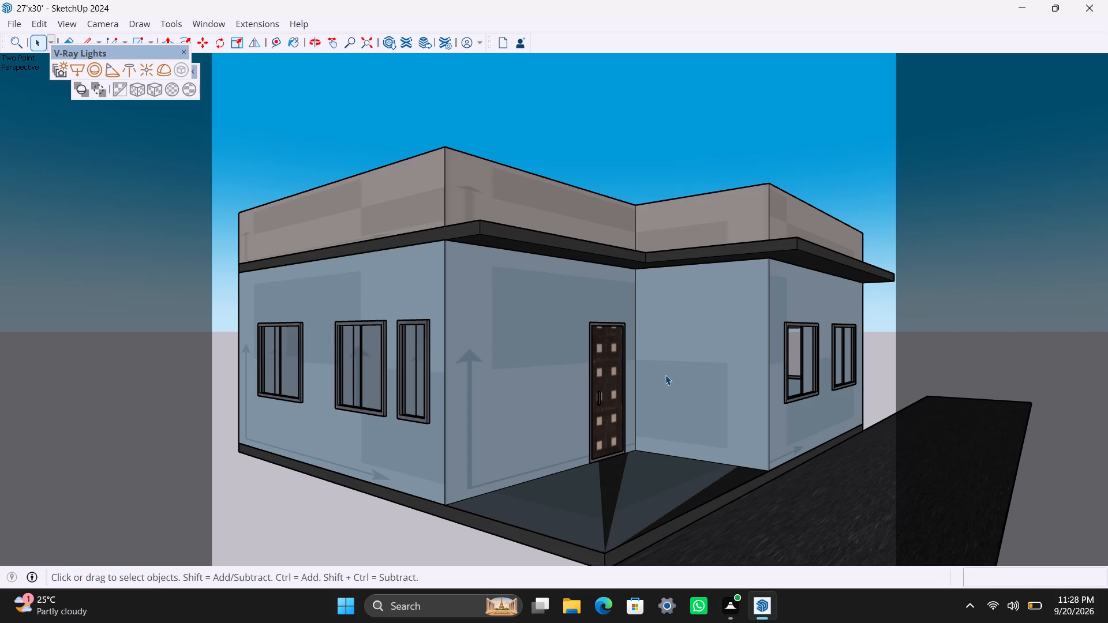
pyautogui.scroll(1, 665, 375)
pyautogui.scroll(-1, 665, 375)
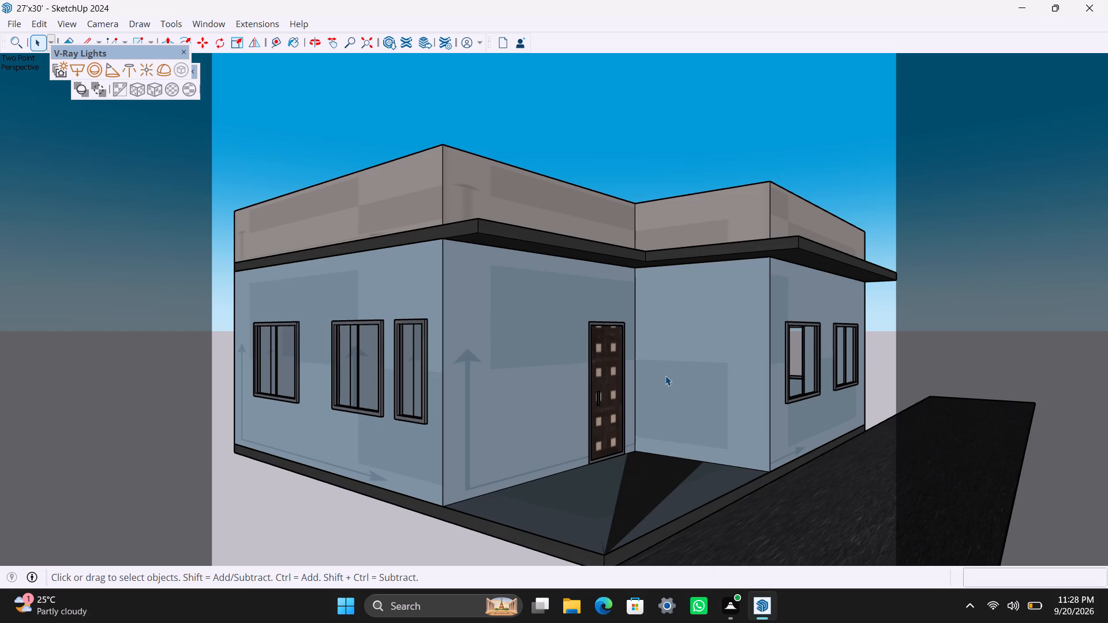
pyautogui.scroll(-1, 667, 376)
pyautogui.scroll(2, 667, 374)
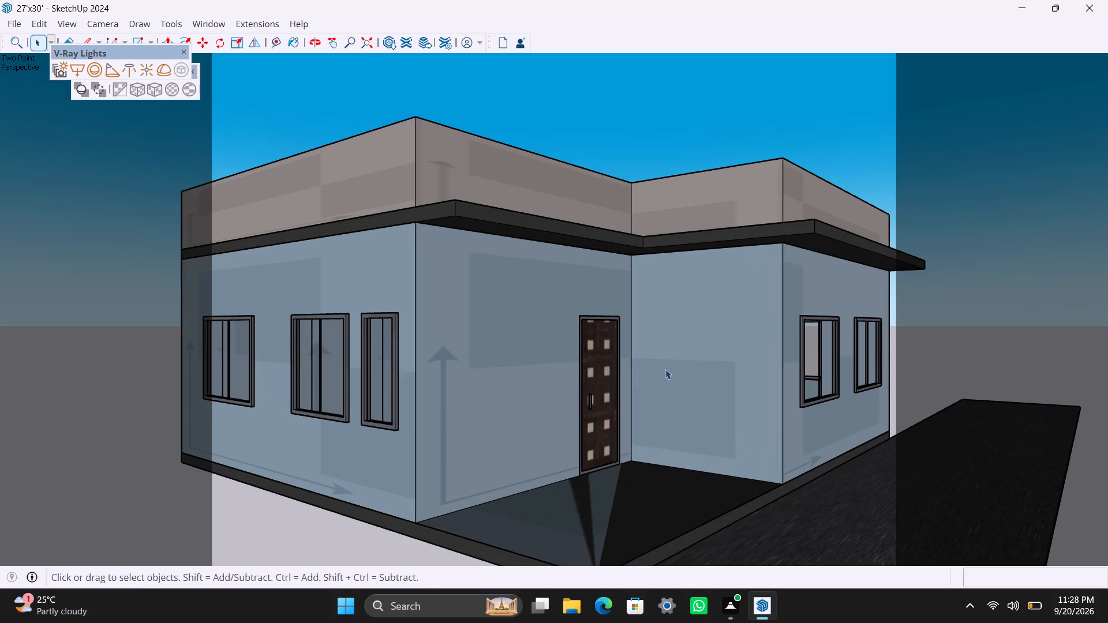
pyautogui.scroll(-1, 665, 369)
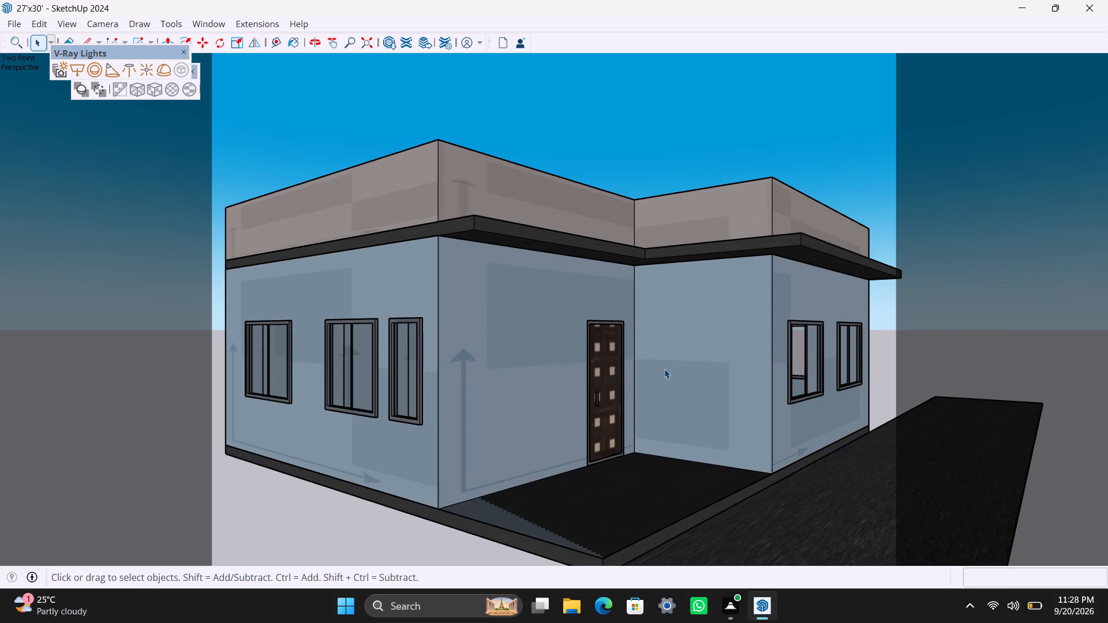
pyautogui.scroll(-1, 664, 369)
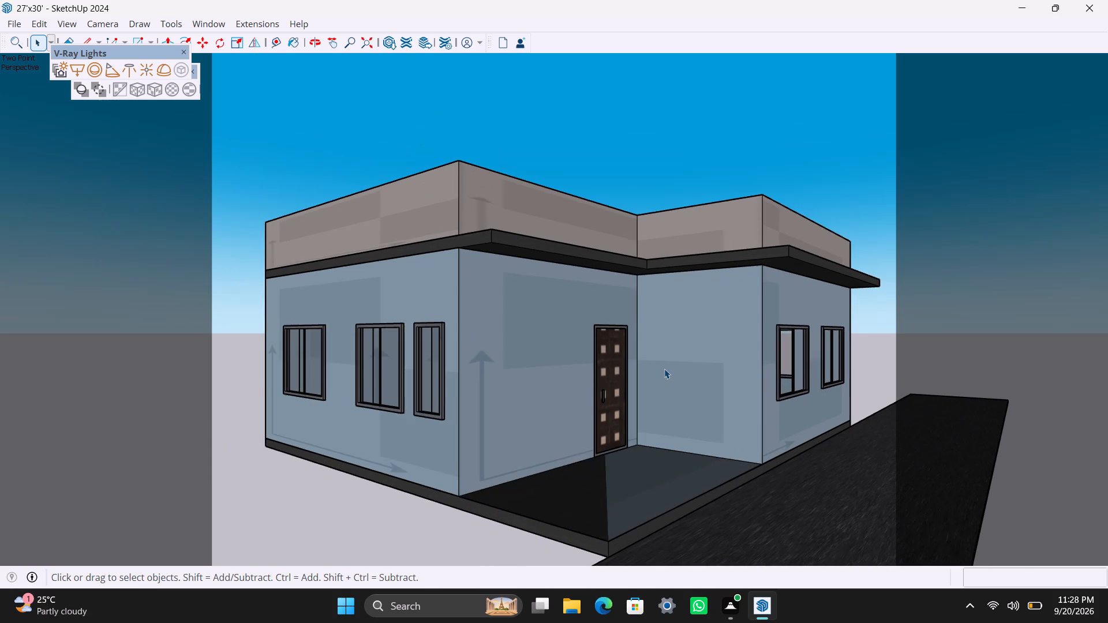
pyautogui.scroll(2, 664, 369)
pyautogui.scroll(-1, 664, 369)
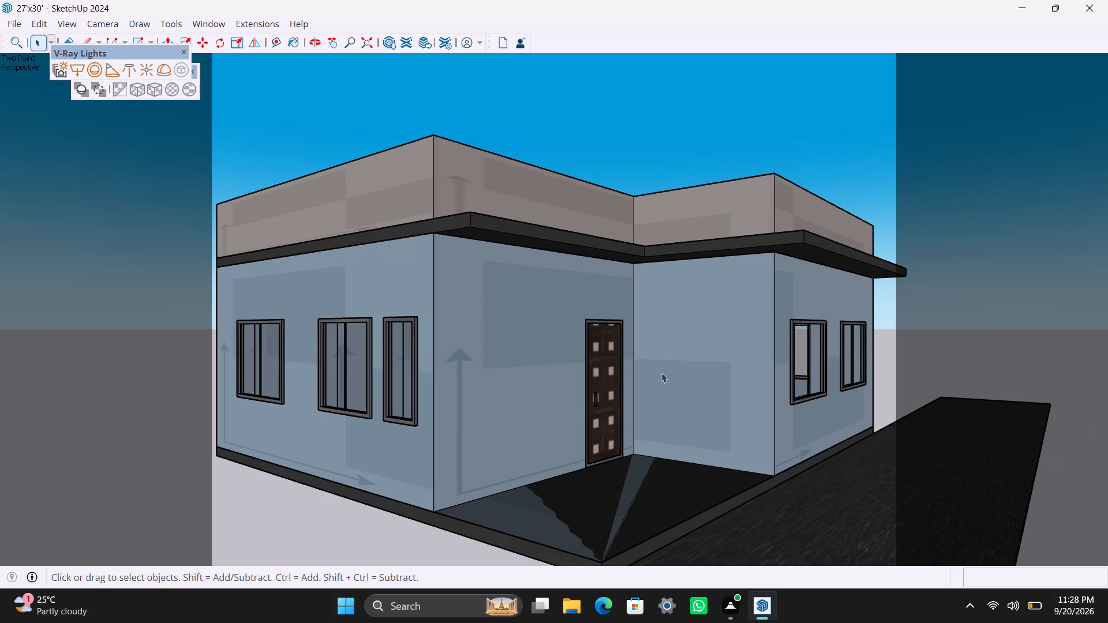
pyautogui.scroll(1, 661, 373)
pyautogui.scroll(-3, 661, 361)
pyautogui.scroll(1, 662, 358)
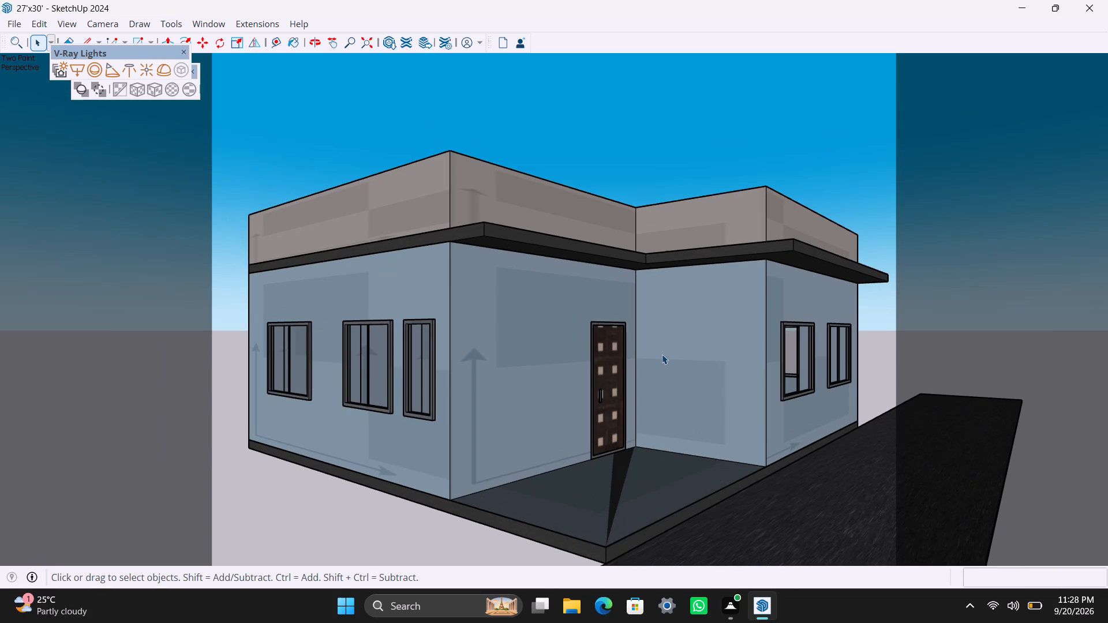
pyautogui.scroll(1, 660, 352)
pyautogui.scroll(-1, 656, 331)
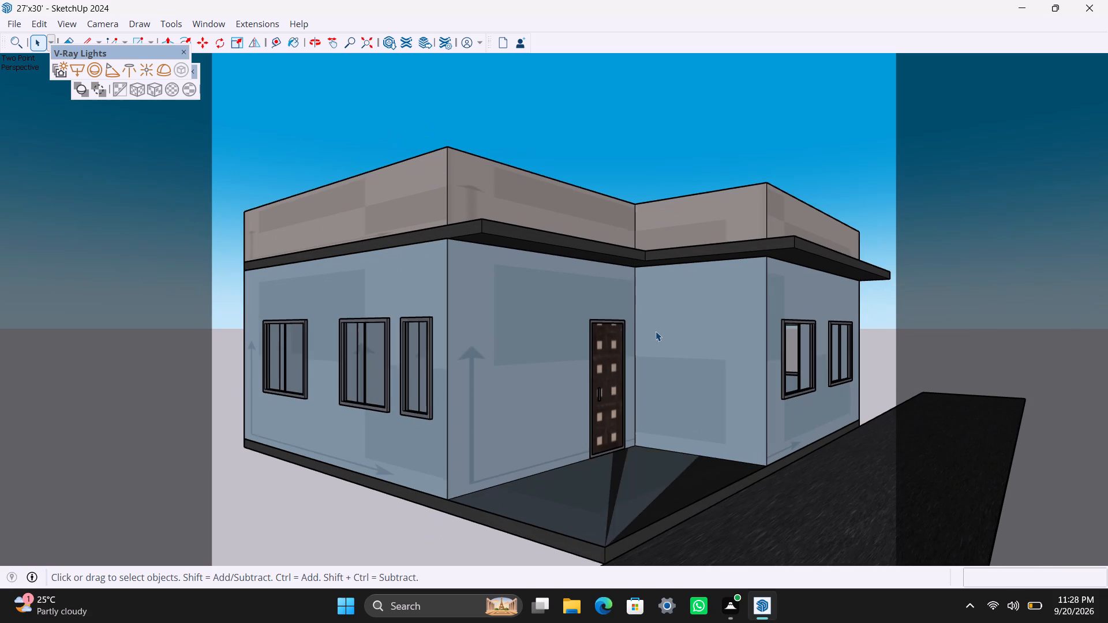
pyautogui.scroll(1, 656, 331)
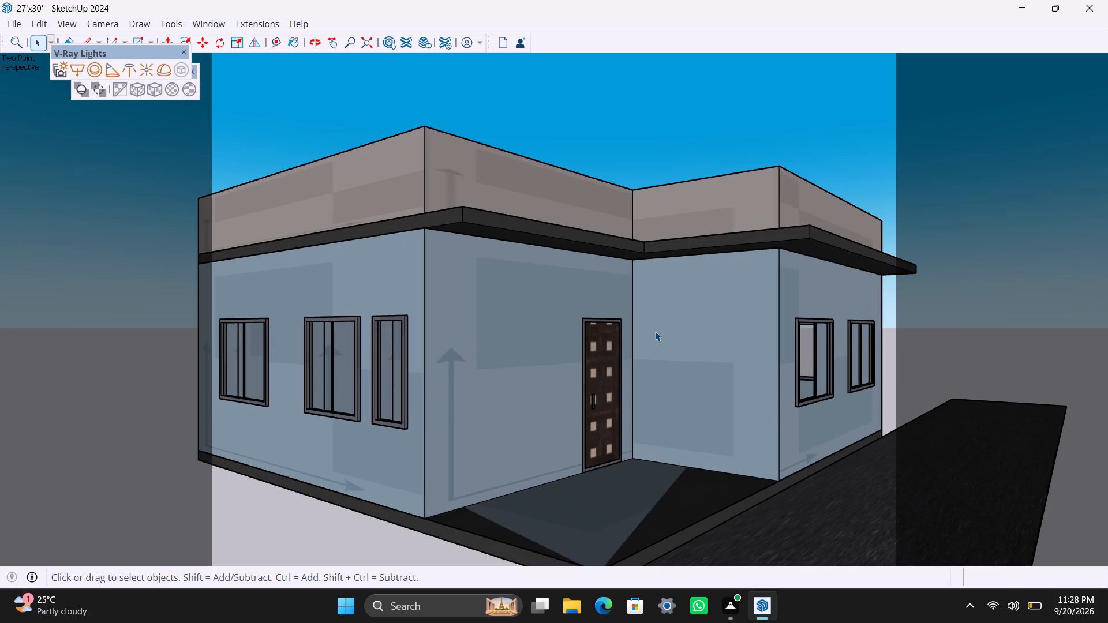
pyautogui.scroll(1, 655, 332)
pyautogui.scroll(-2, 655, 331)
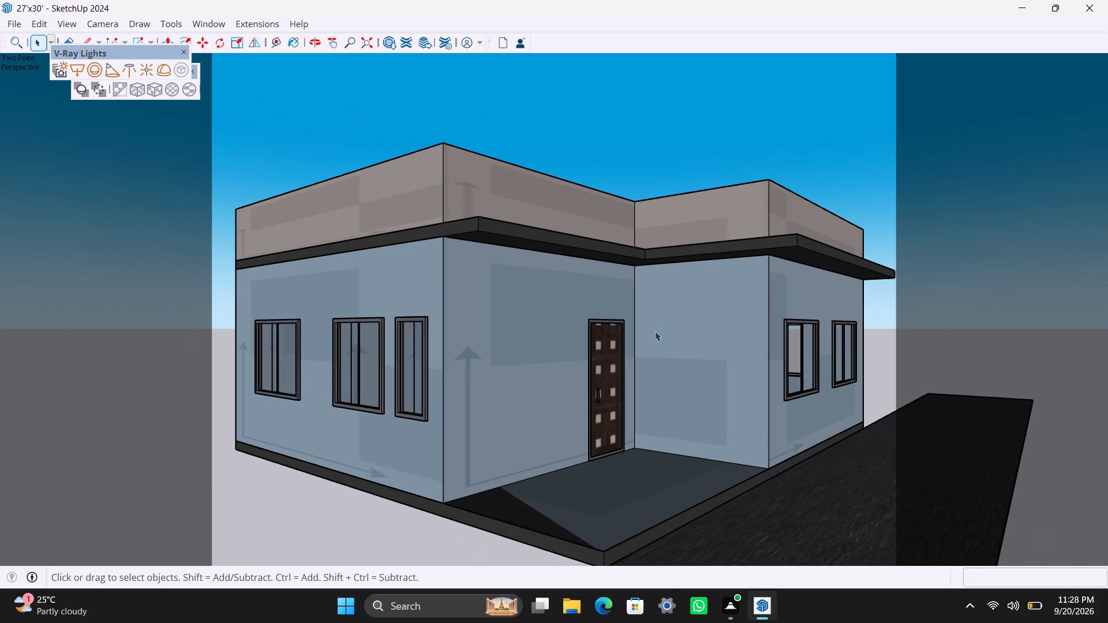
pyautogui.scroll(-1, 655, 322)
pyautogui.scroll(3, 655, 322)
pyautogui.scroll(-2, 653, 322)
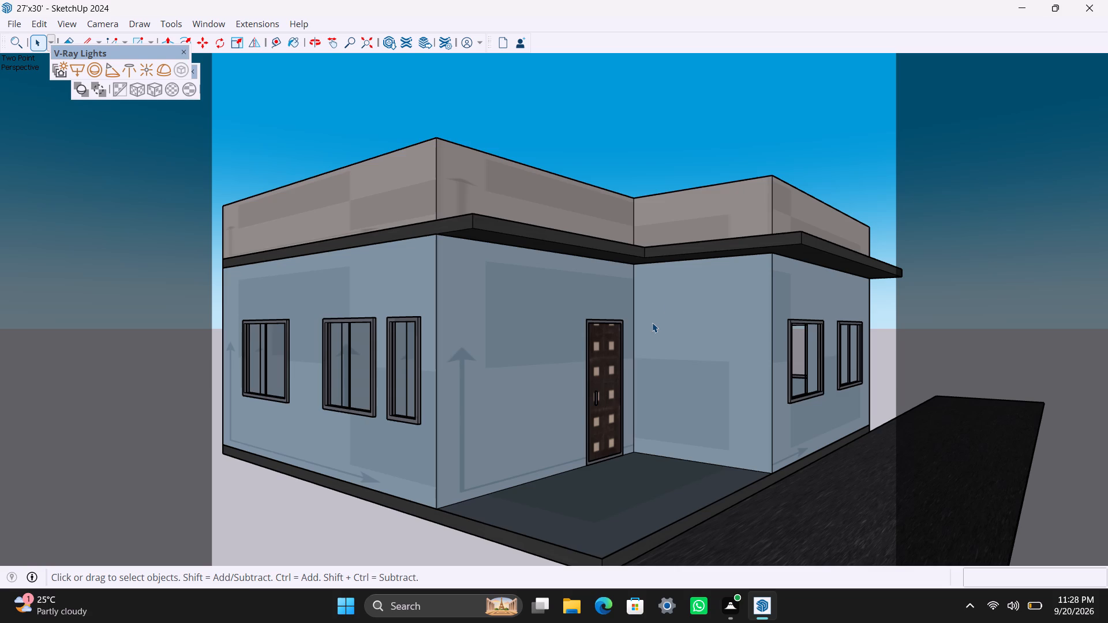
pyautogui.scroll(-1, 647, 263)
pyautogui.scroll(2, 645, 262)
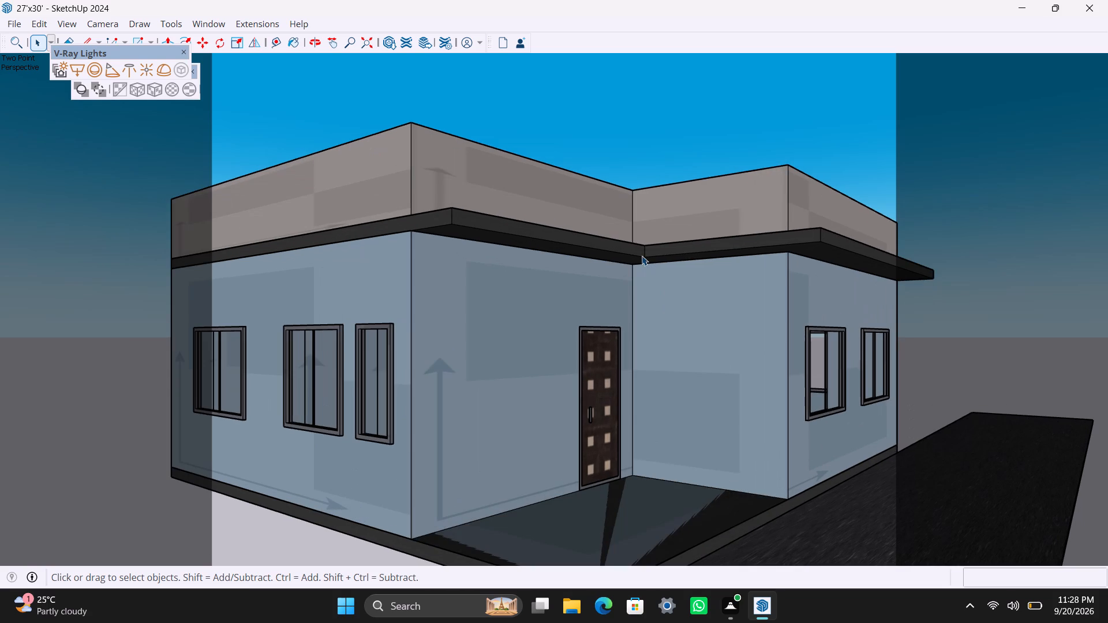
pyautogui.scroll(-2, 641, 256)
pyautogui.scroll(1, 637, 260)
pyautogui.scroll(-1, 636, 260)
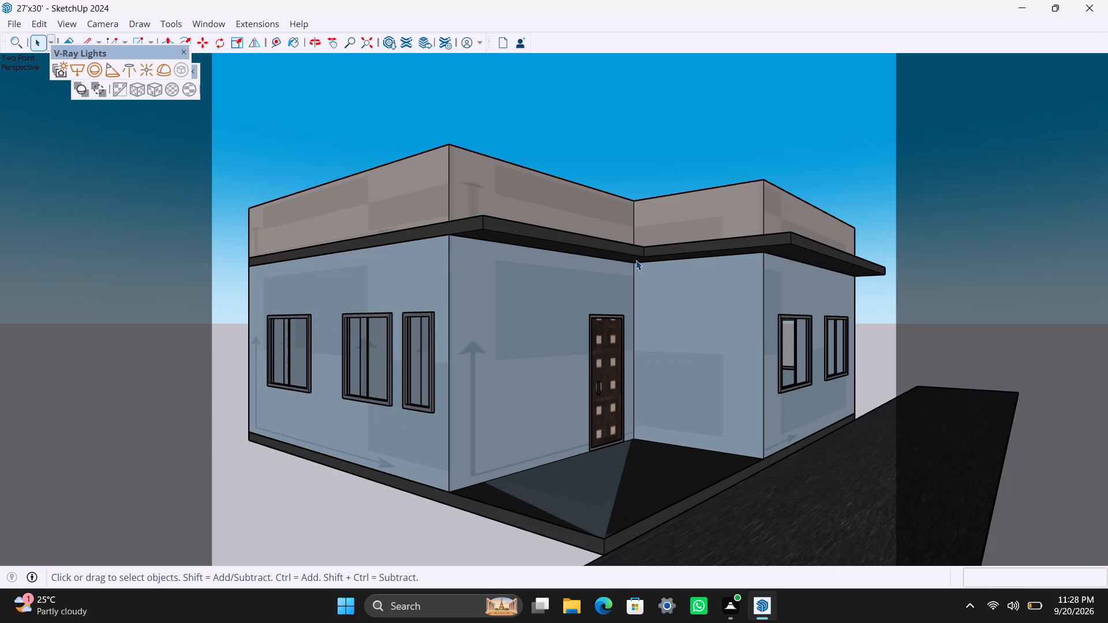
# Save the 27'x30' house model with the current corner view.
pyautogui.hotkey('ctrl', 's')
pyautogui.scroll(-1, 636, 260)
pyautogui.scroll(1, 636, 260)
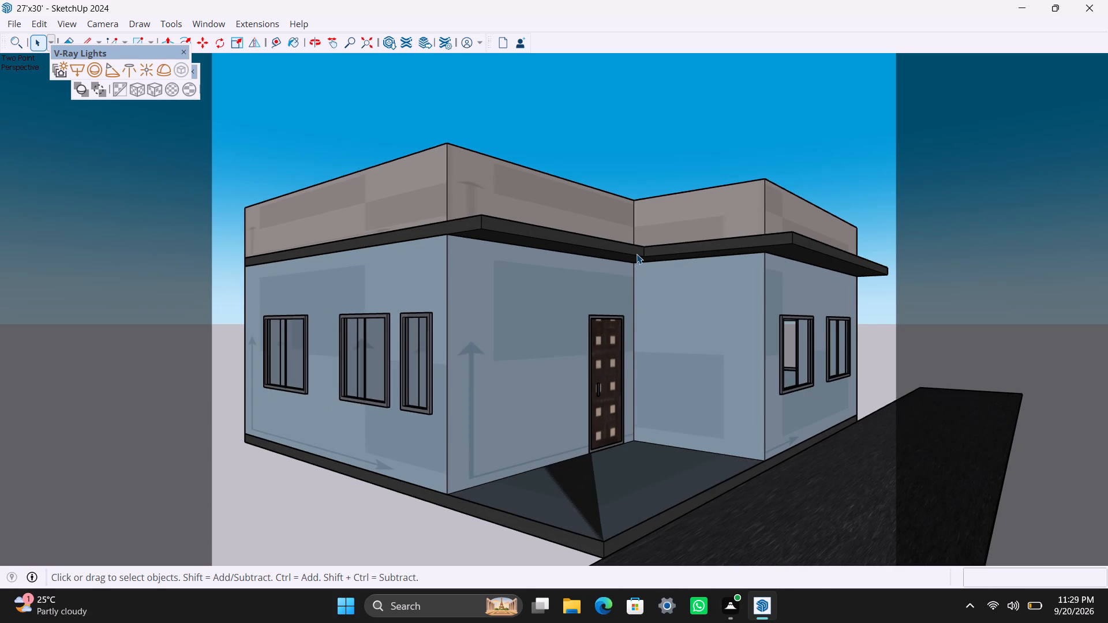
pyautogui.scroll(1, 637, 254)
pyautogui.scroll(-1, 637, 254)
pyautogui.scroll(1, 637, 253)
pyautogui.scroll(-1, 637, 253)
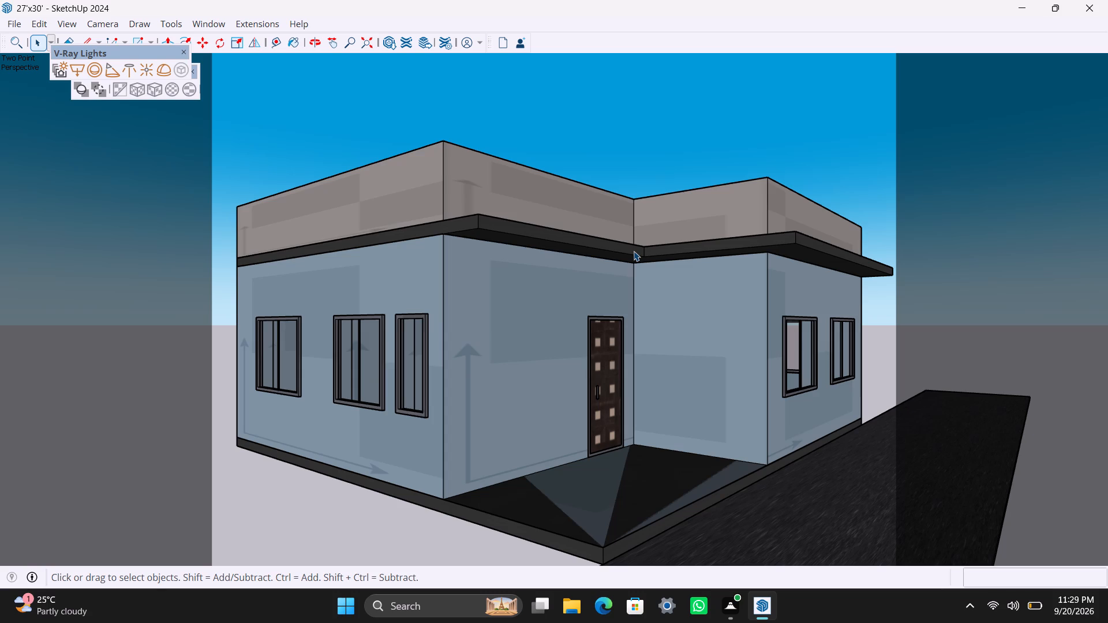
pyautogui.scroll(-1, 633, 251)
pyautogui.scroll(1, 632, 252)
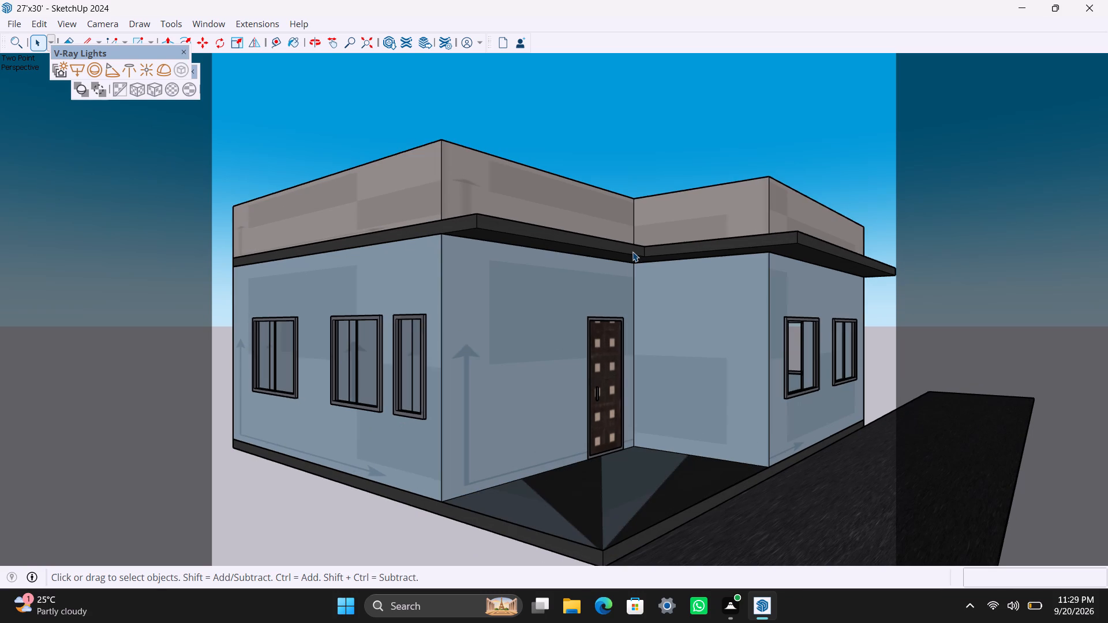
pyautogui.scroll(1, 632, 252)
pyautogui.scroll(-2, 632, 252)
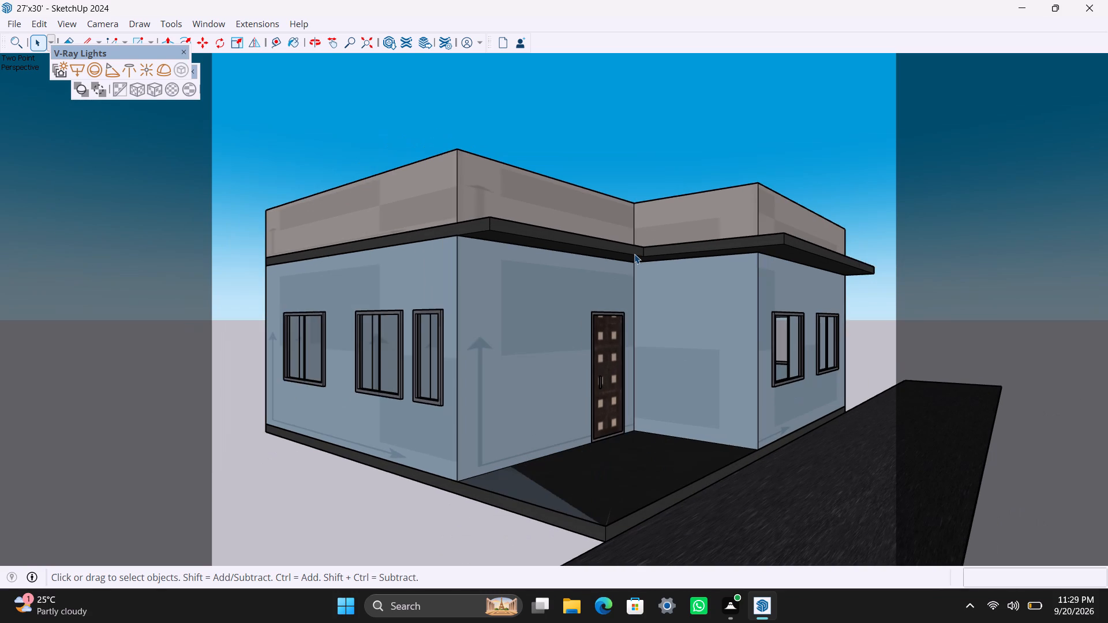
# Save the 27'x30' house model once more with the slightly wider corner view.
pyautogui.hotkey('ctrl', 's')
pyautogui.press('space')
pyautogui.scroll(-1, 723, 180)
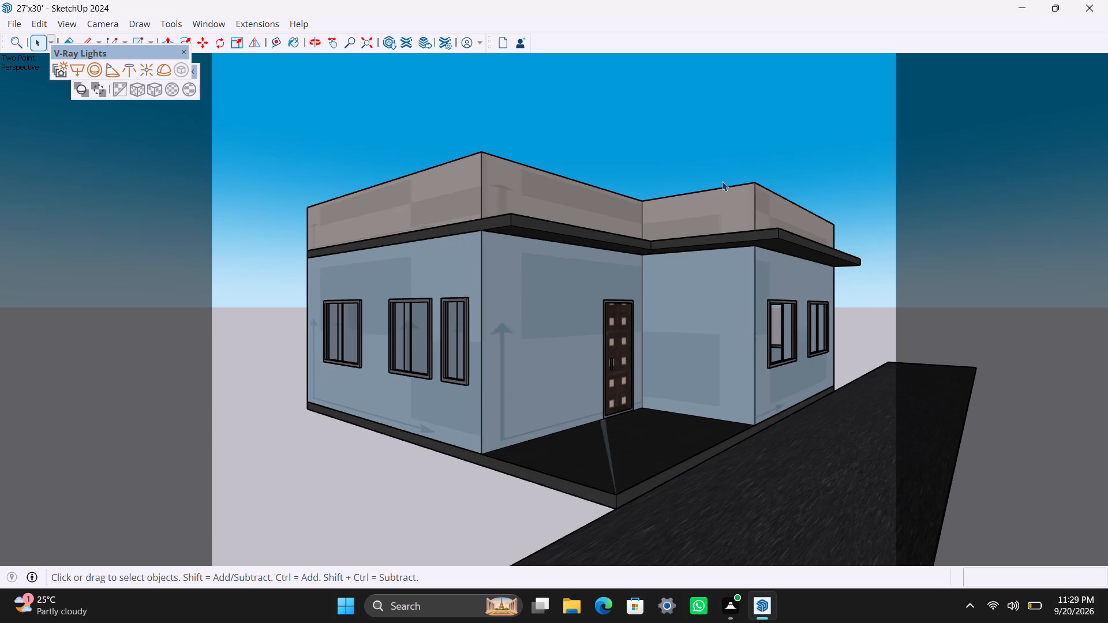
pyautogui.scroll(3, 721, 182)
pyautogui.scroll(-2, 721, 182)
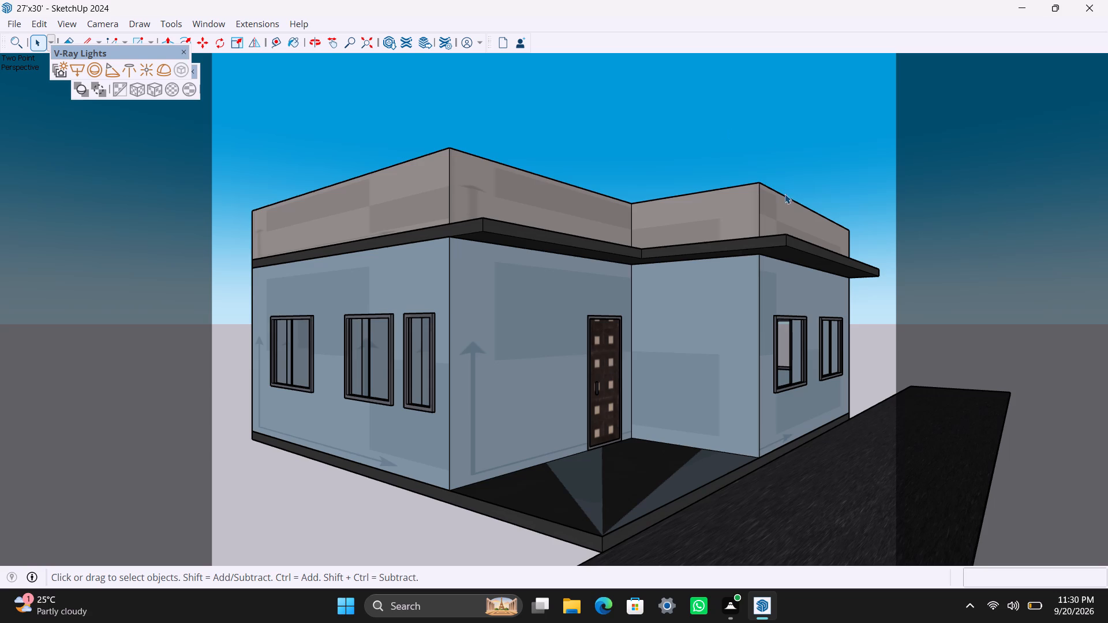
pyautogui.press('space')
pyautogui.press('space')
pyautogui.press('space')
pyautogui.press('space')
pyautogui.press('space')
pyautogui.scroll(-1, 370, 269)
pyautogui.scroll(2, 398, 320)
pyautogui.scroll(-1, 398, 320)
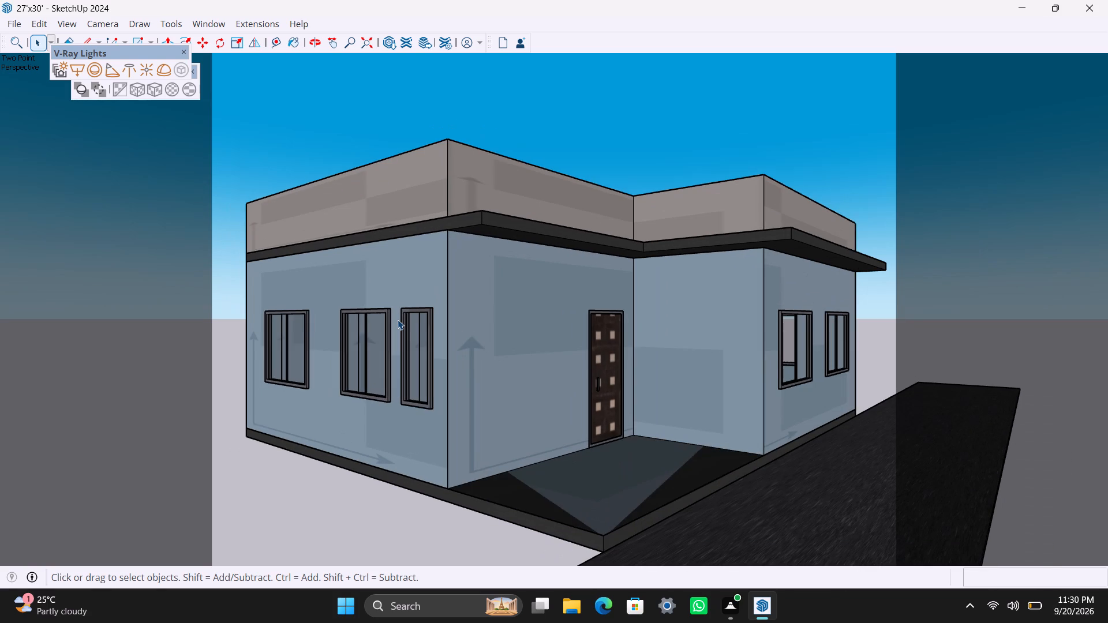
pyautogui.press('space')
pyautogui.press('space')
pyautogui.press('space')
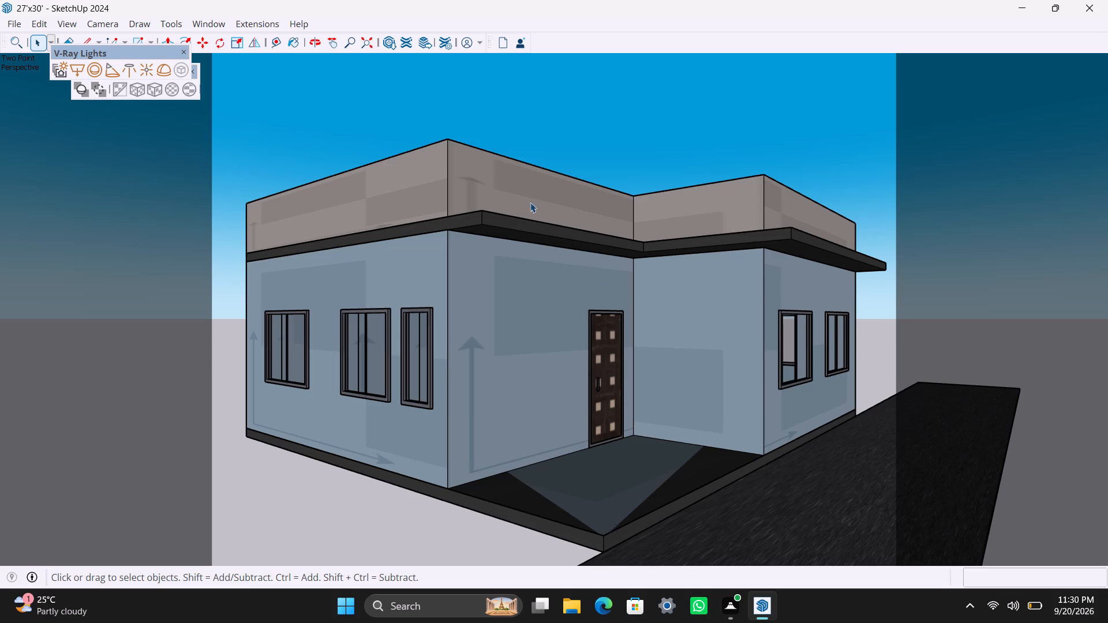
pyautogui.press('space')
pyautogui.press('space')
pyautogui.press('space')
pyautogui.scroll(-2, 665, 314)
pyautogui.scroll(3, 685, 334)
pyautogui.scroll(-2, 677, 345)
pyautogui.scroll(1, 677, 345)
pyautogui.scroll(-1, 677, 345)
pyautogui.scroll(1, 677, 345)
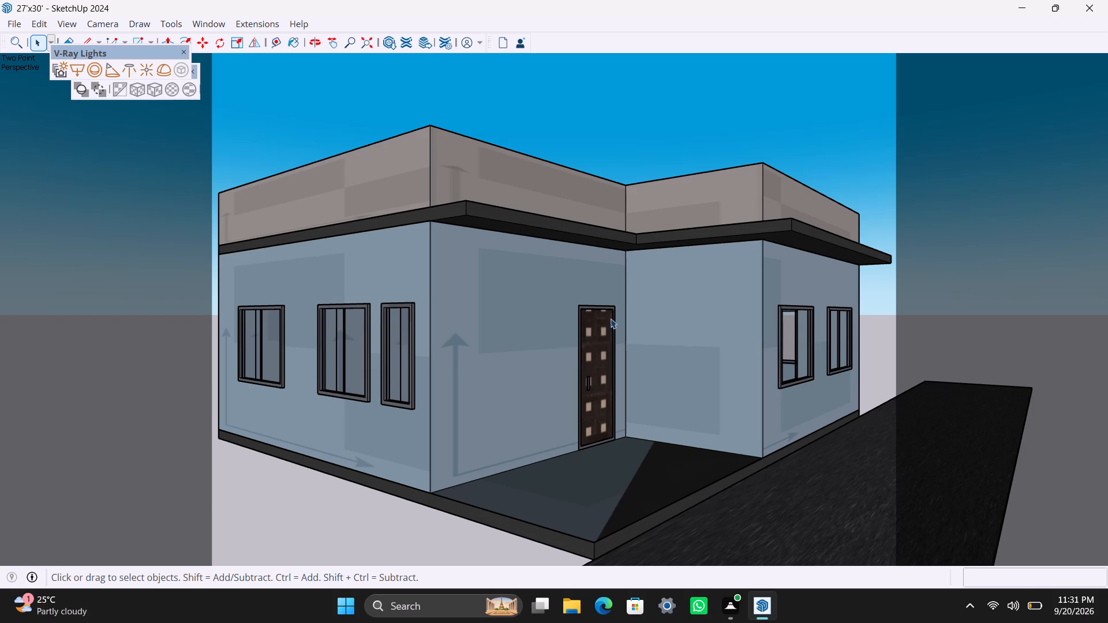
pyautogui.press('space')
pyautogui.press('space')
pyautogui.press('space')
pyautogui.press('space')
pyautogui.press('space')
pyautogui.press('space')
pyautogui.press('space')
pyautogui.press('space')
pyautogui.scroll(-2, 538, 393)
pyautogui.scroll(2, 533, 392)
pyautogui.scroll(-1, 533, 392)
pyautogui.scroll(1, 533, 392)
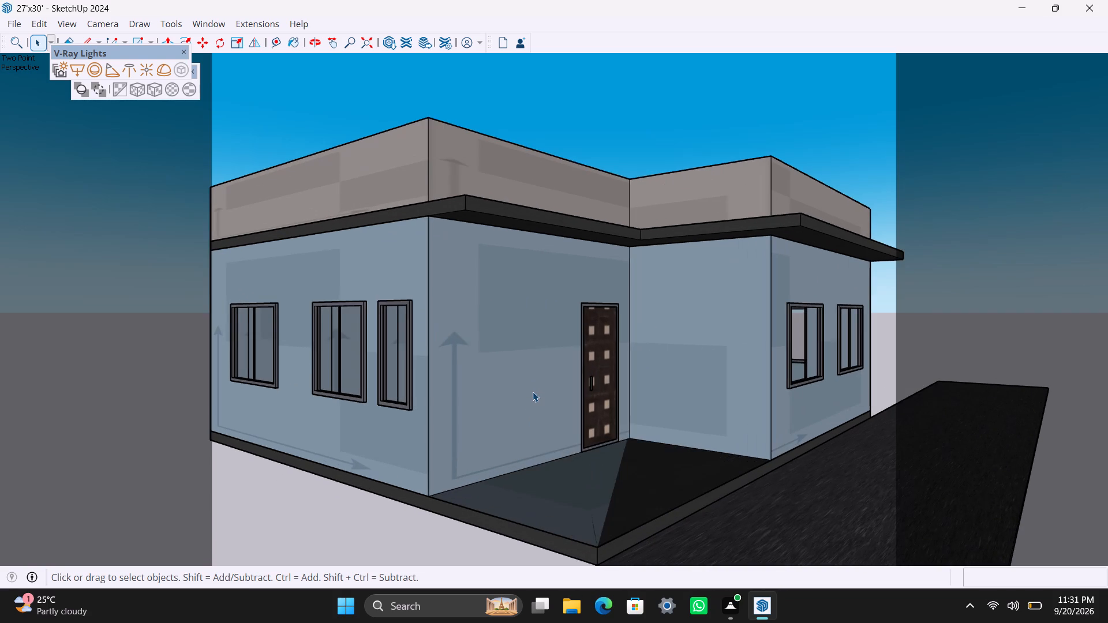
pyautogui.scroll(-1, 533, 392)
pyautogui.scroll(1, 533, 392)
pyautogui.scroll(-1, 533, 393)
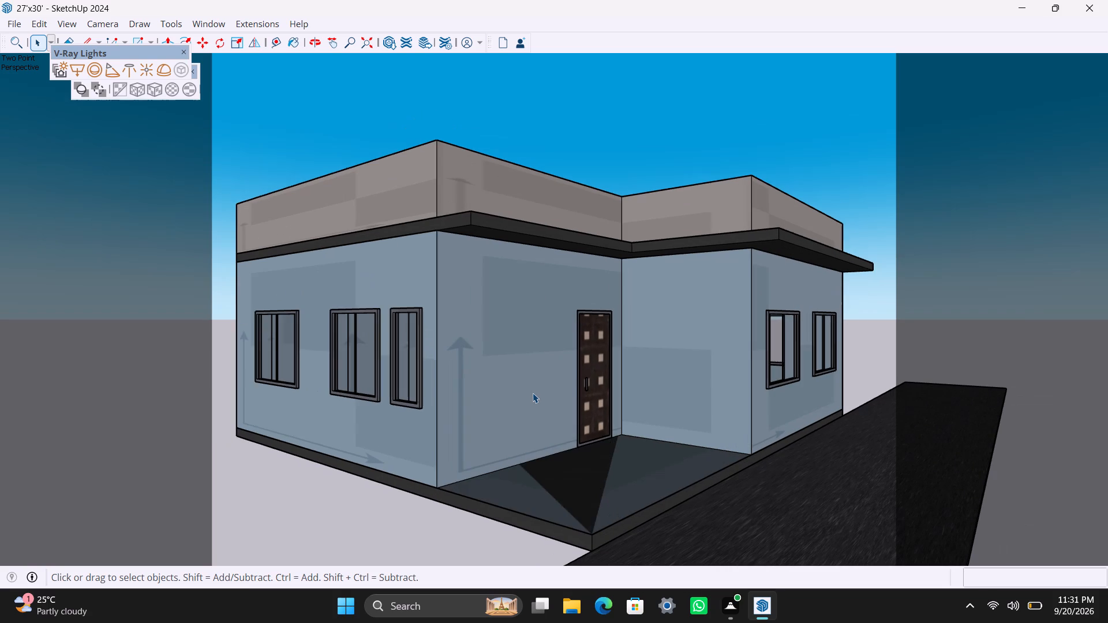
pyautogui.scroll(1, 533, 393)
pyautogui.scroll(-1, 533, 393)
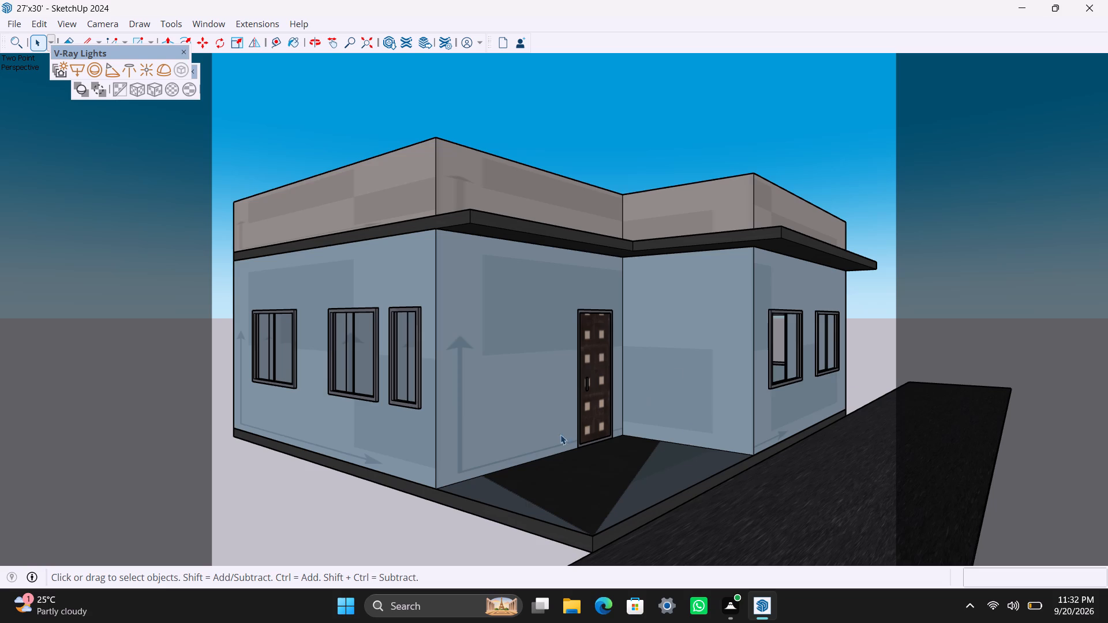
# Save the 27'x30' house model with a wider corner view that fits the whole house inside the render frame.
pyautogui.scroll(-1, 730, 422)
pyautogui.scroll(2, 727, 419)
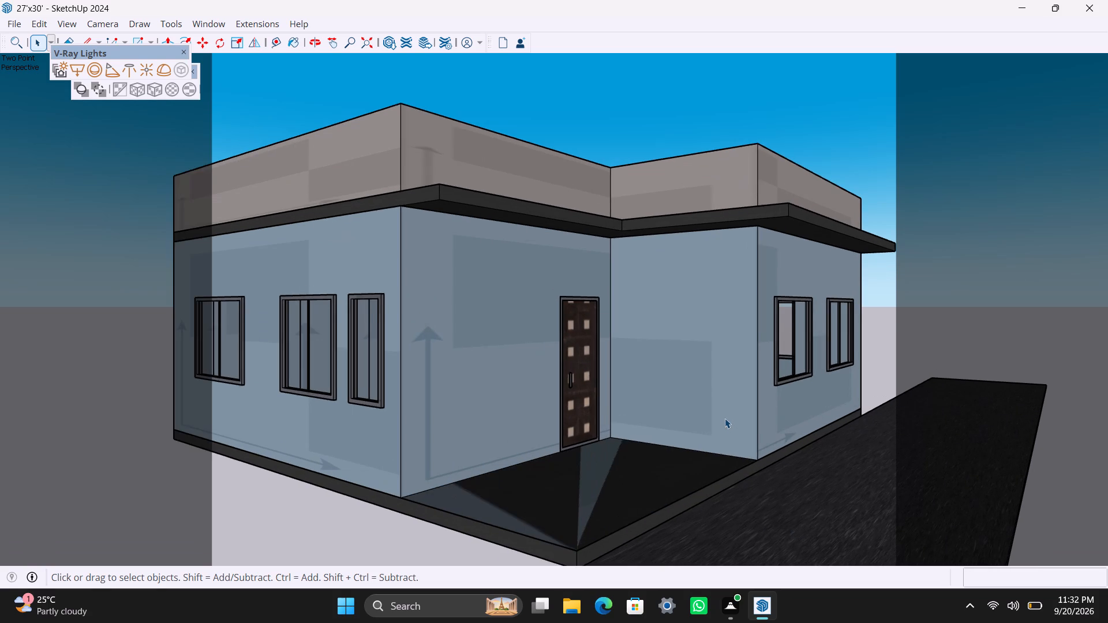
pyautogui.scroll(-2, 725, 418)
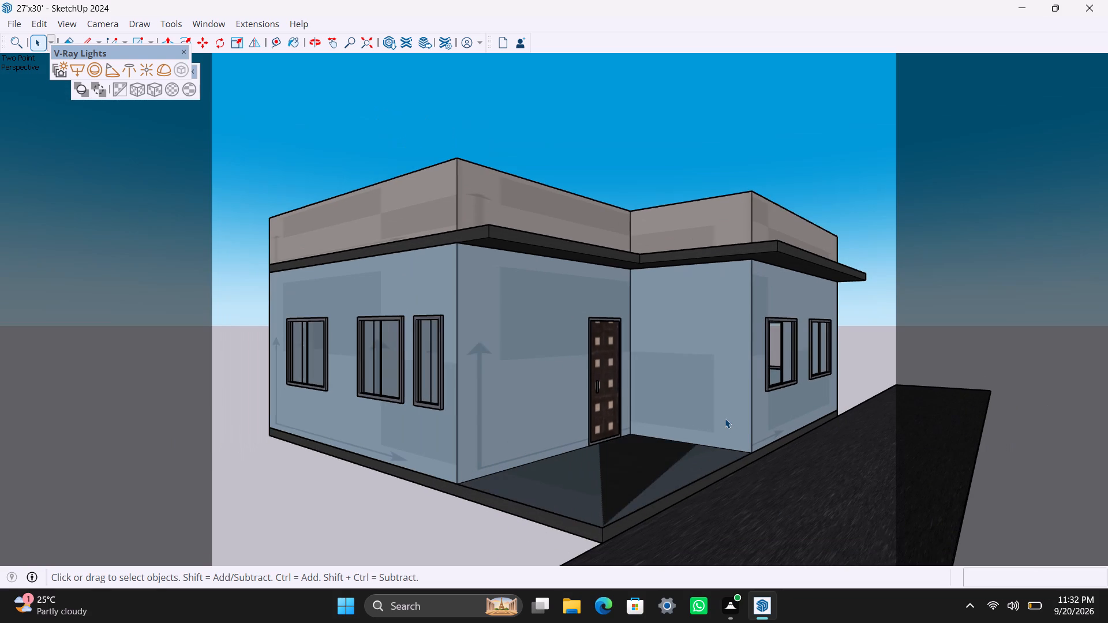
pyautogui.scroll(2, 725, 418)
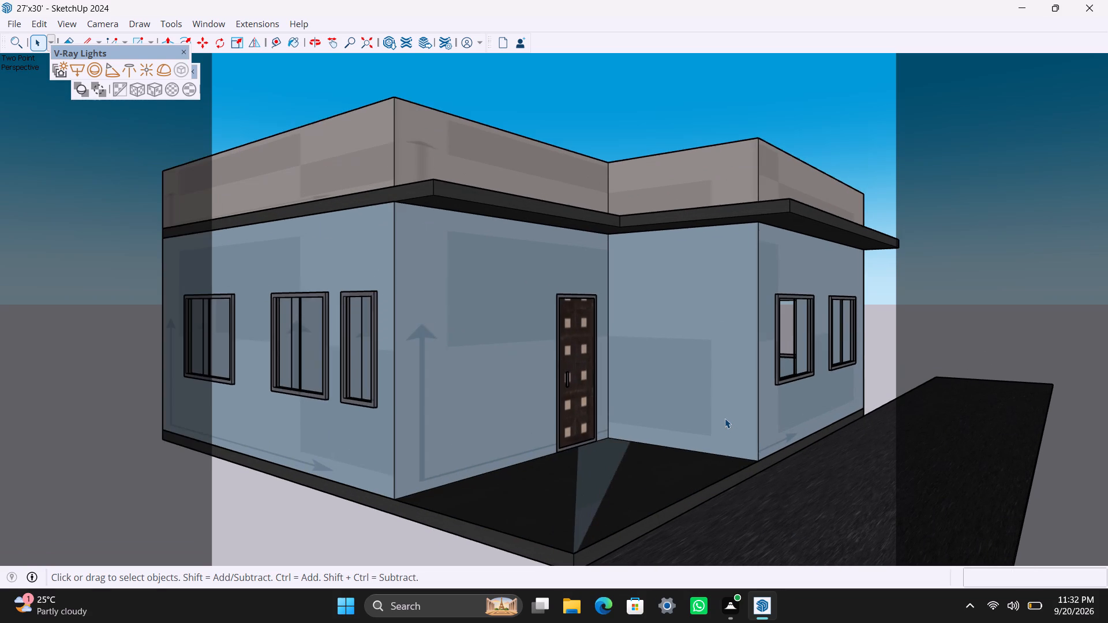
pyautogui.scroll(-2, 725, 418)
pyautogui.scroll(1, 725, 418)
pyautogui.scroll(-2, 726, 415)
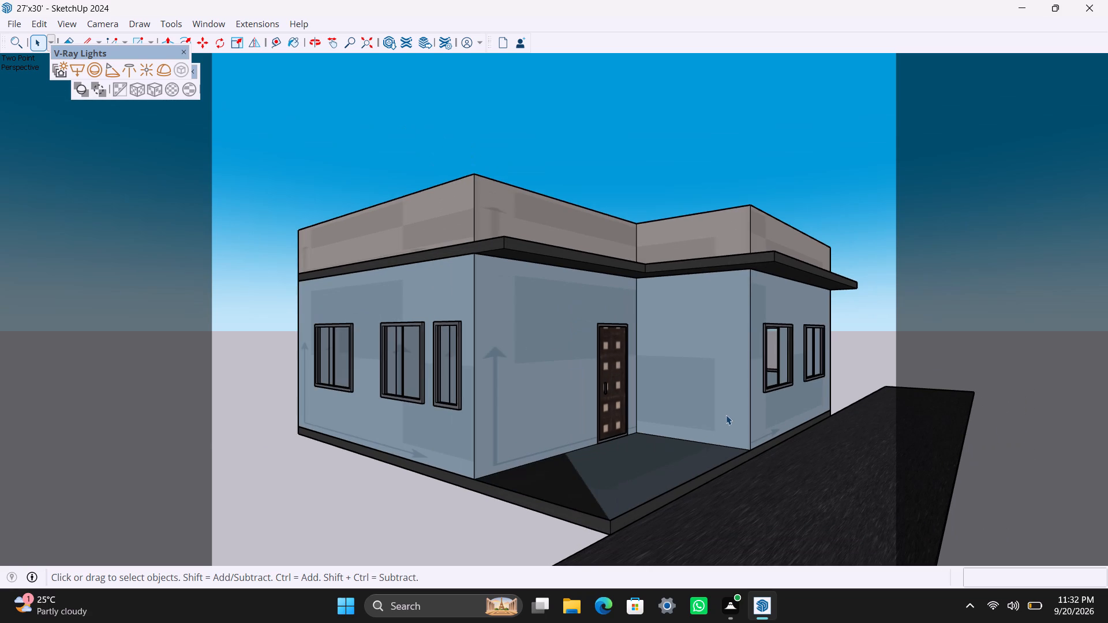
pyautogui.hotkey('ctrl', 's')
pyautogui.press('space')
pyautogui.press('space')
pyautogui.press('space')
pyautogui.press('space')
# Save the 27'x30' house model with a closer corner view centred on the entrance walls and door.
pyautogui.scroll(-1, 568, 250)
pyautogui.scroll(2, 569, 261)
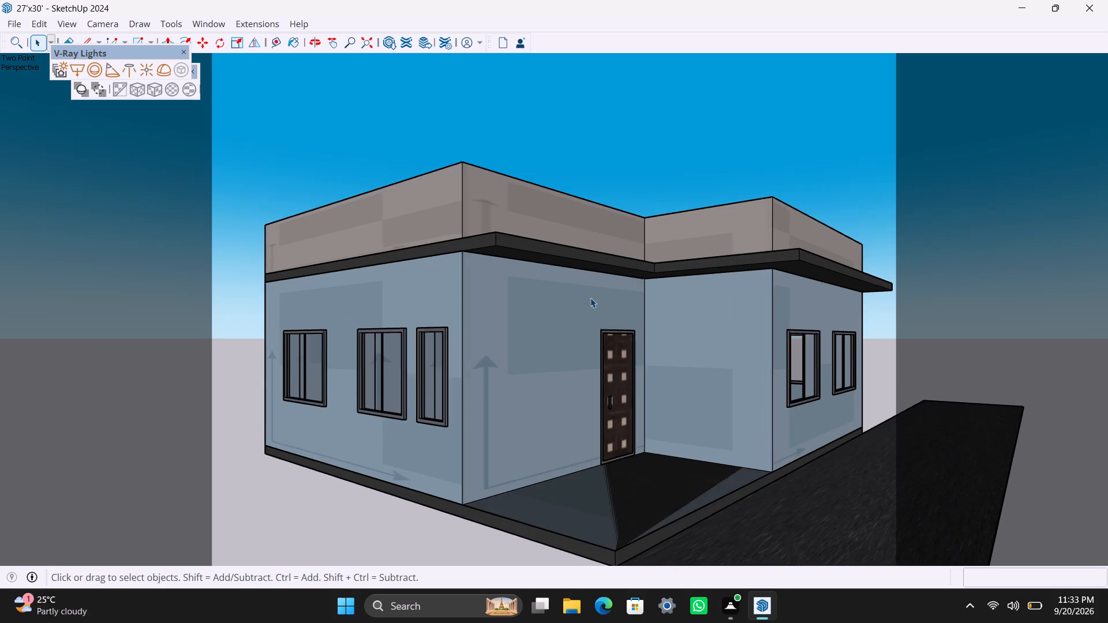
pyautogui.scroll(1, 590, 298)
pyautogui.scroll(-1, 590, 298)
pyautogui.scroll(1, 589, 297)
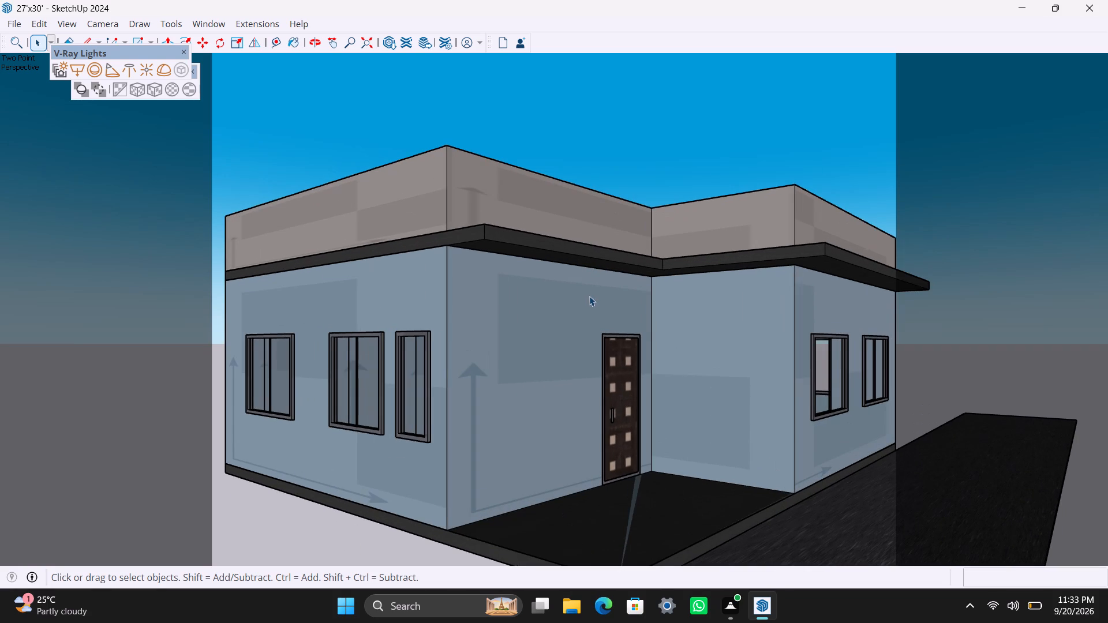
pyautogui.scroll(-2, 589, 296)
pyautogui.scroll(2, 589, 296)
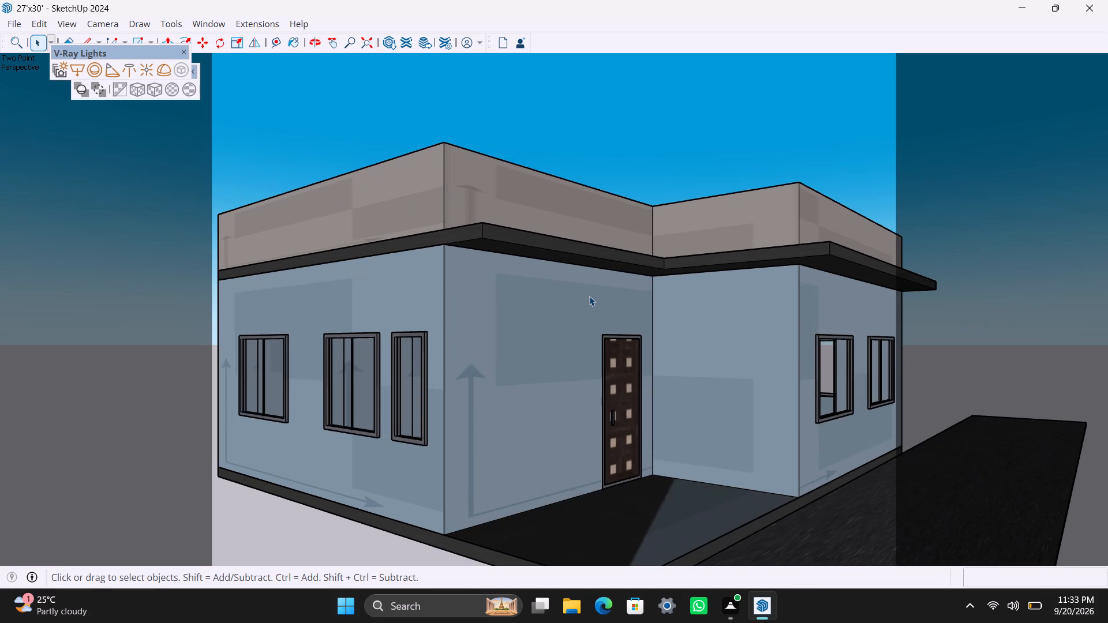
pyautogui.scroll(-1, 589, 296)
pyautogui.scroll(1, 589, 296)
pyautogui.scroll(-1, 589, 296)
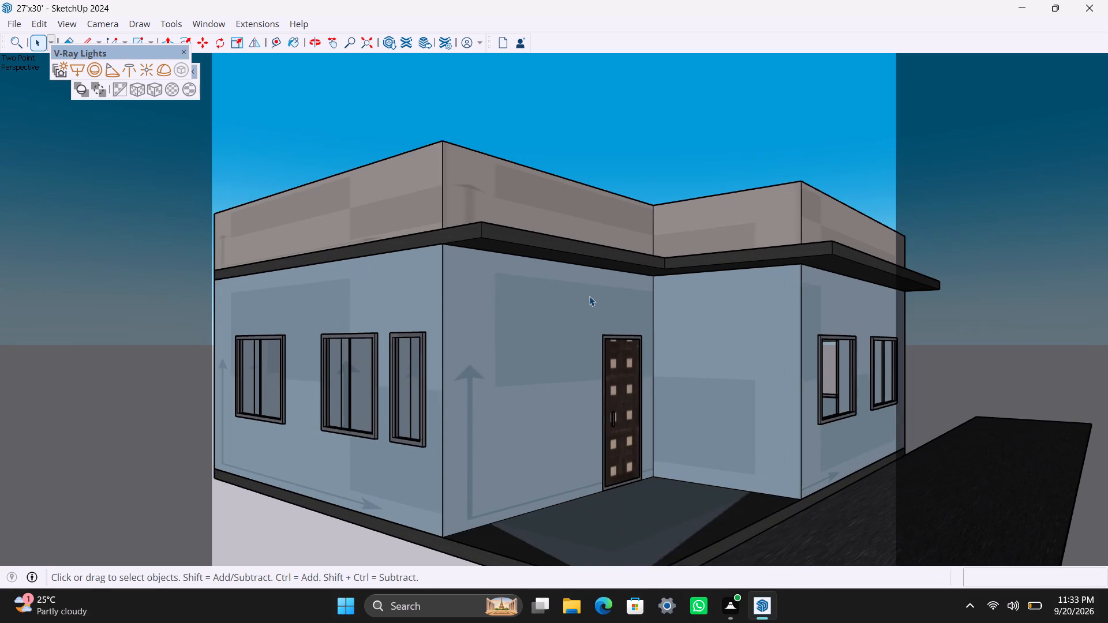
pyautogui.scroll(1, 589, 295)
pyautogui.scroll(-1, 589, 295)
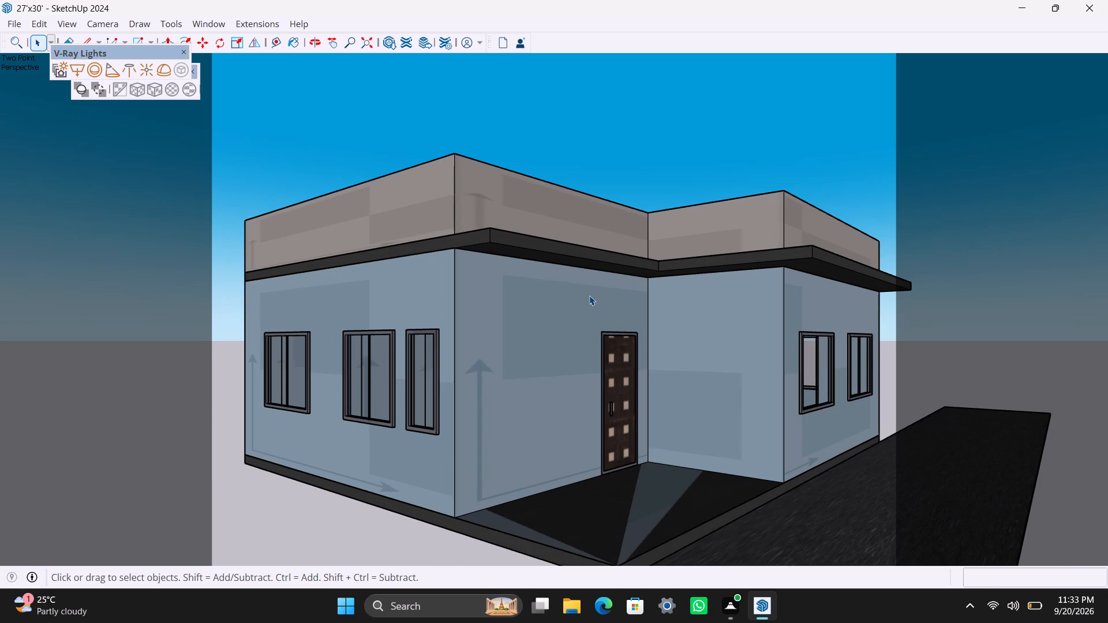
pyautogui.scroll(1, 589, 295)
pyautogui.scroll(-1, 589, 295)
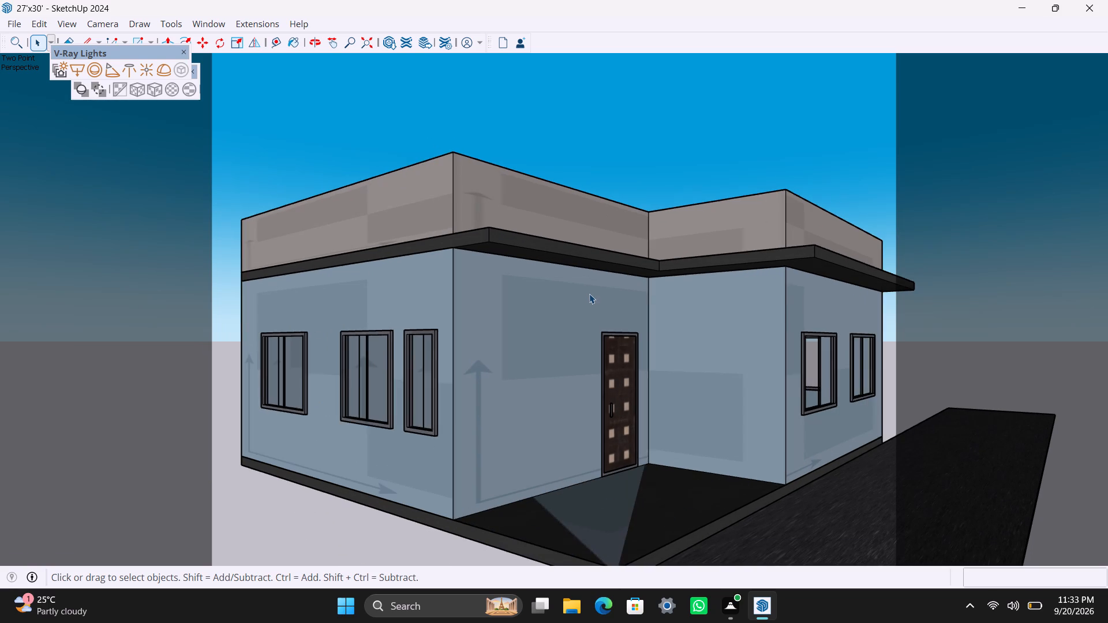
pyautogui.scroll(-2, 589, 292)
pyautogui.scroll(1, 589, 291)
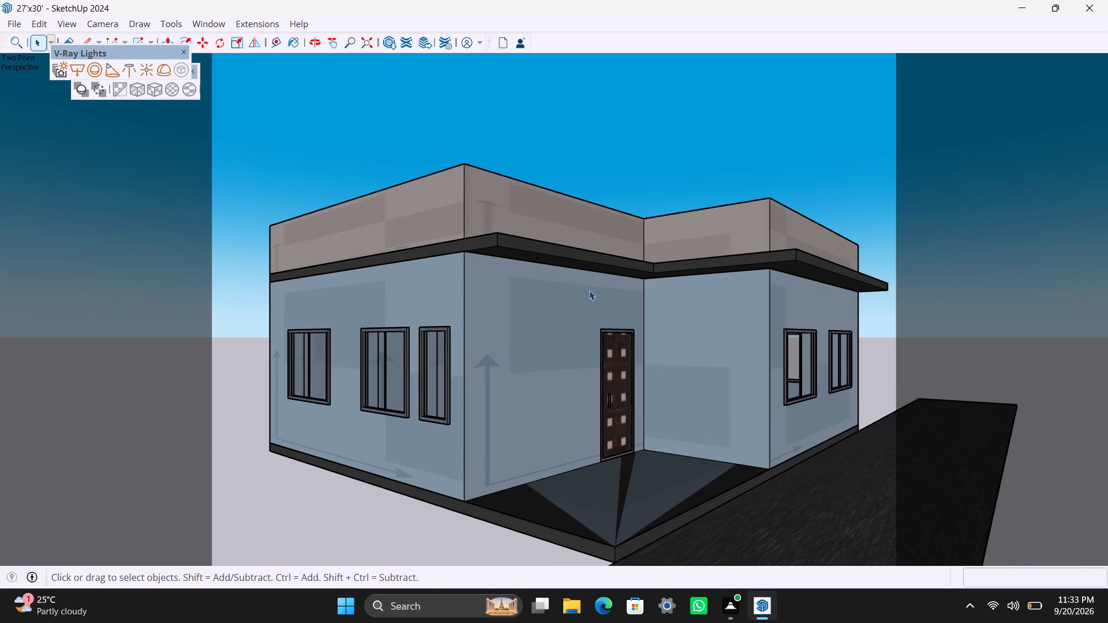
pyautogui.scroll(2, 589, 290)
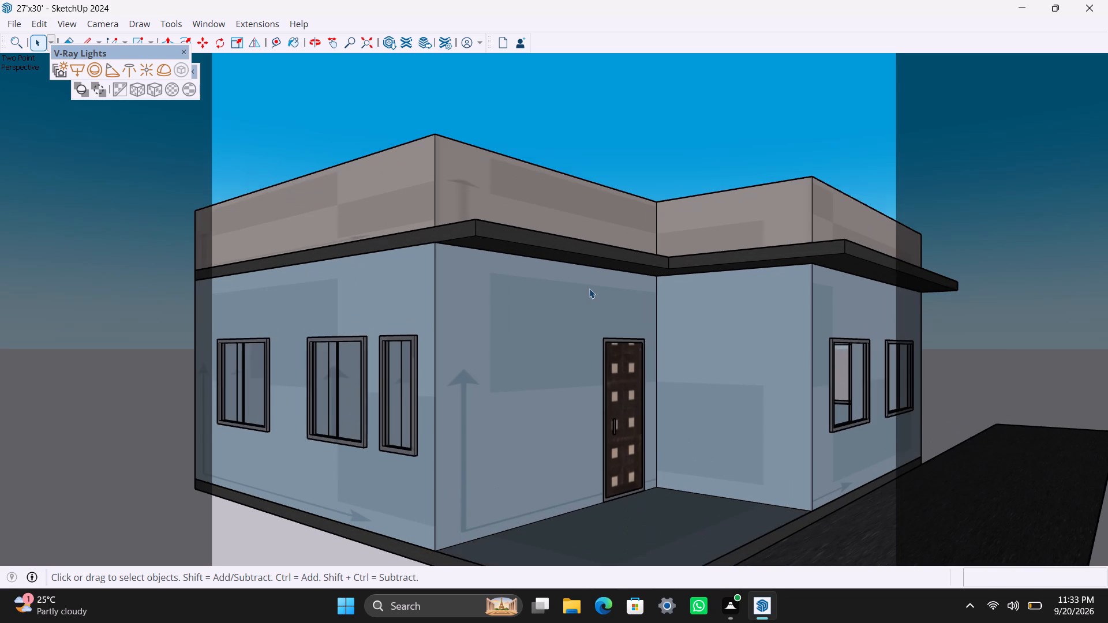
pyautogui.scroll(3, 589, 288)
pyautogui.scroll(-6, 589, 288)
pyautogui.scroll(2, 589, 286)
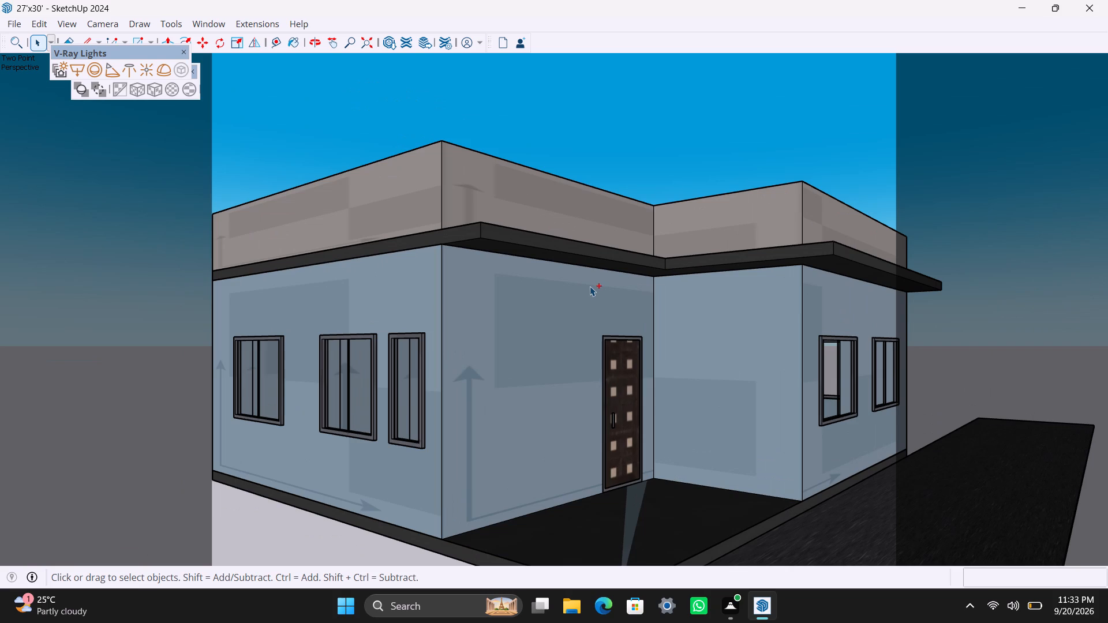
pyautogui.hotkey('ctrl', 's')
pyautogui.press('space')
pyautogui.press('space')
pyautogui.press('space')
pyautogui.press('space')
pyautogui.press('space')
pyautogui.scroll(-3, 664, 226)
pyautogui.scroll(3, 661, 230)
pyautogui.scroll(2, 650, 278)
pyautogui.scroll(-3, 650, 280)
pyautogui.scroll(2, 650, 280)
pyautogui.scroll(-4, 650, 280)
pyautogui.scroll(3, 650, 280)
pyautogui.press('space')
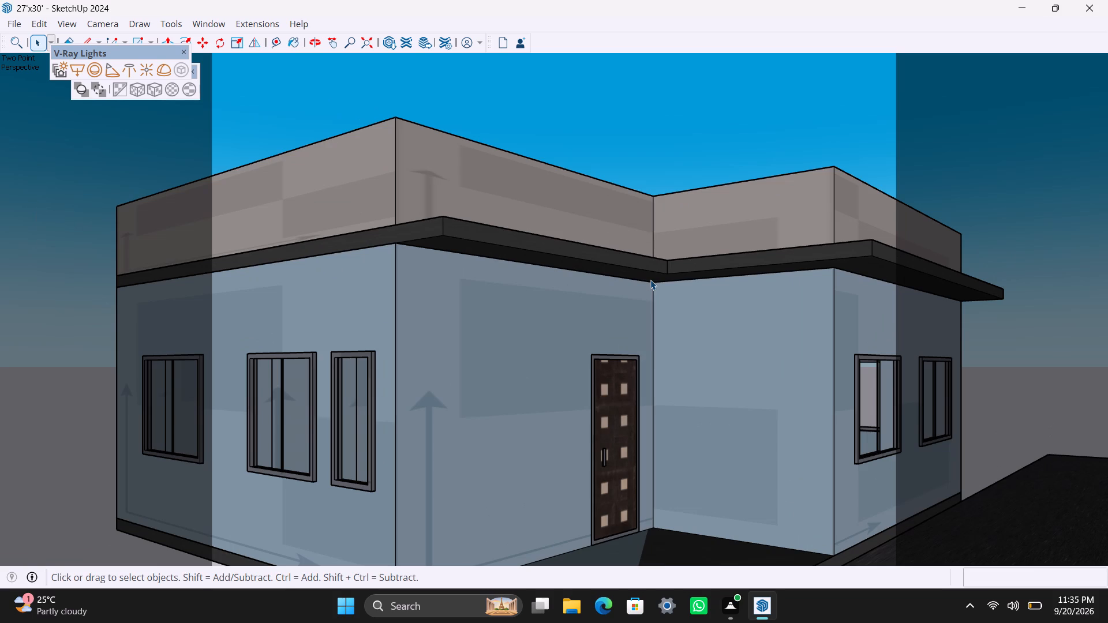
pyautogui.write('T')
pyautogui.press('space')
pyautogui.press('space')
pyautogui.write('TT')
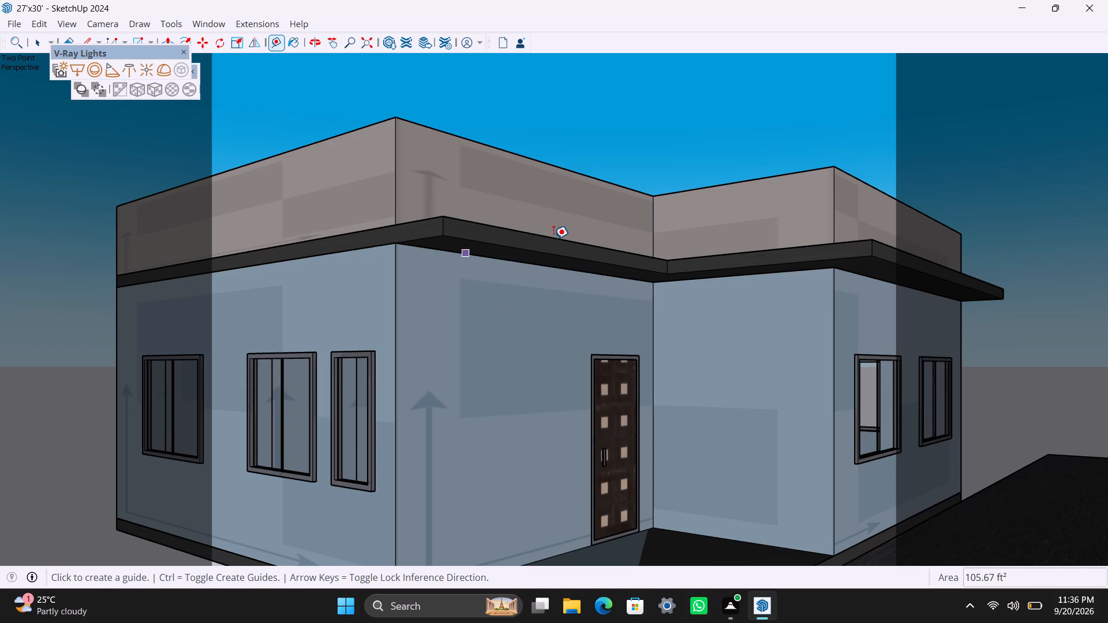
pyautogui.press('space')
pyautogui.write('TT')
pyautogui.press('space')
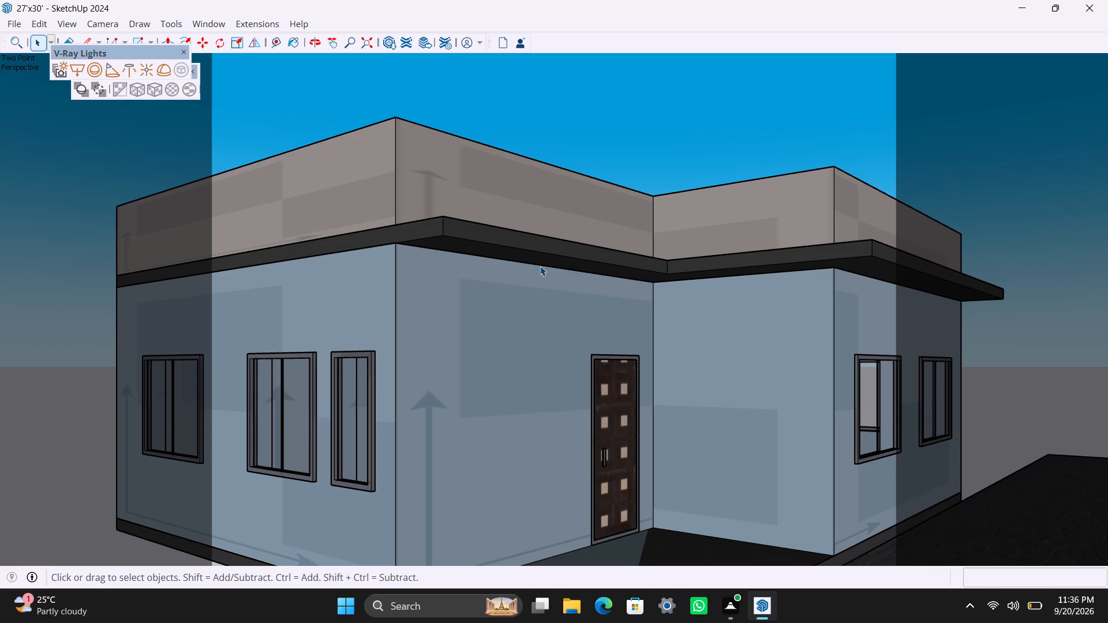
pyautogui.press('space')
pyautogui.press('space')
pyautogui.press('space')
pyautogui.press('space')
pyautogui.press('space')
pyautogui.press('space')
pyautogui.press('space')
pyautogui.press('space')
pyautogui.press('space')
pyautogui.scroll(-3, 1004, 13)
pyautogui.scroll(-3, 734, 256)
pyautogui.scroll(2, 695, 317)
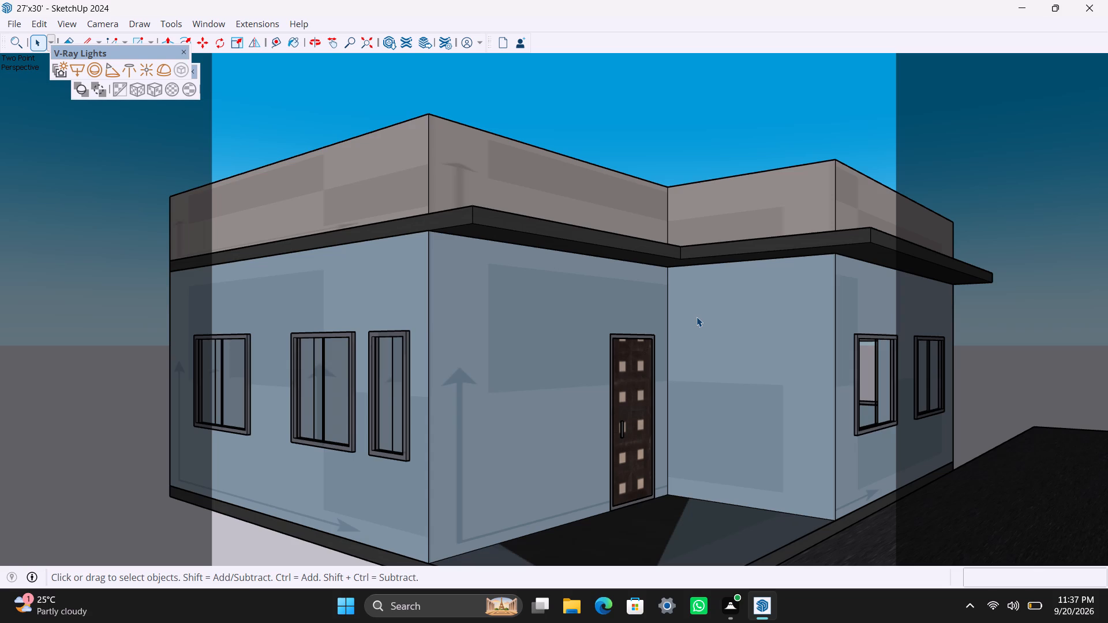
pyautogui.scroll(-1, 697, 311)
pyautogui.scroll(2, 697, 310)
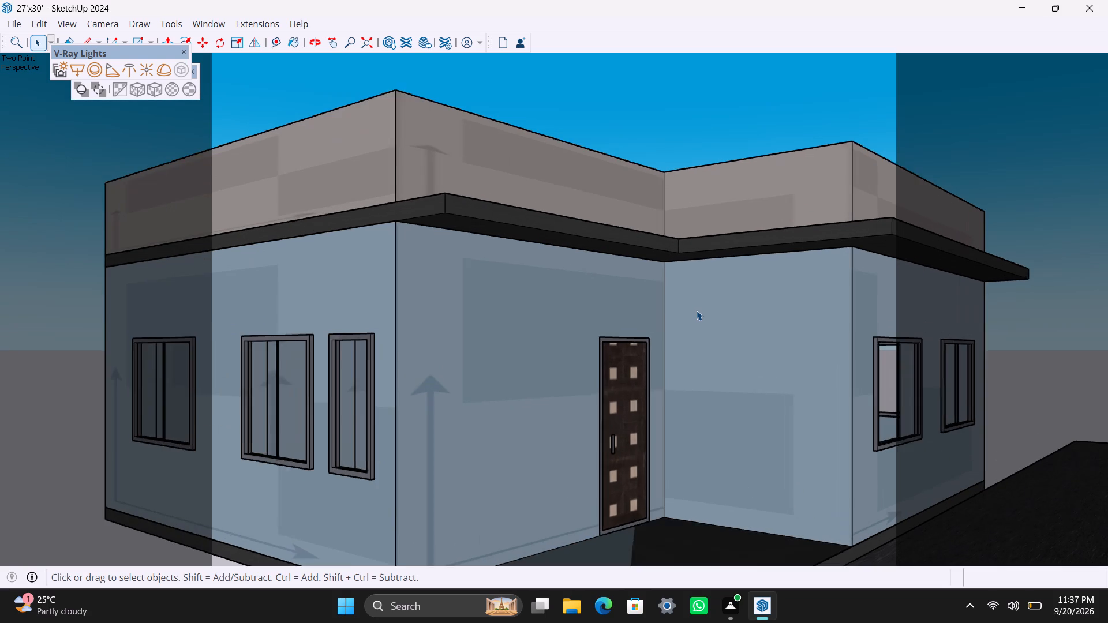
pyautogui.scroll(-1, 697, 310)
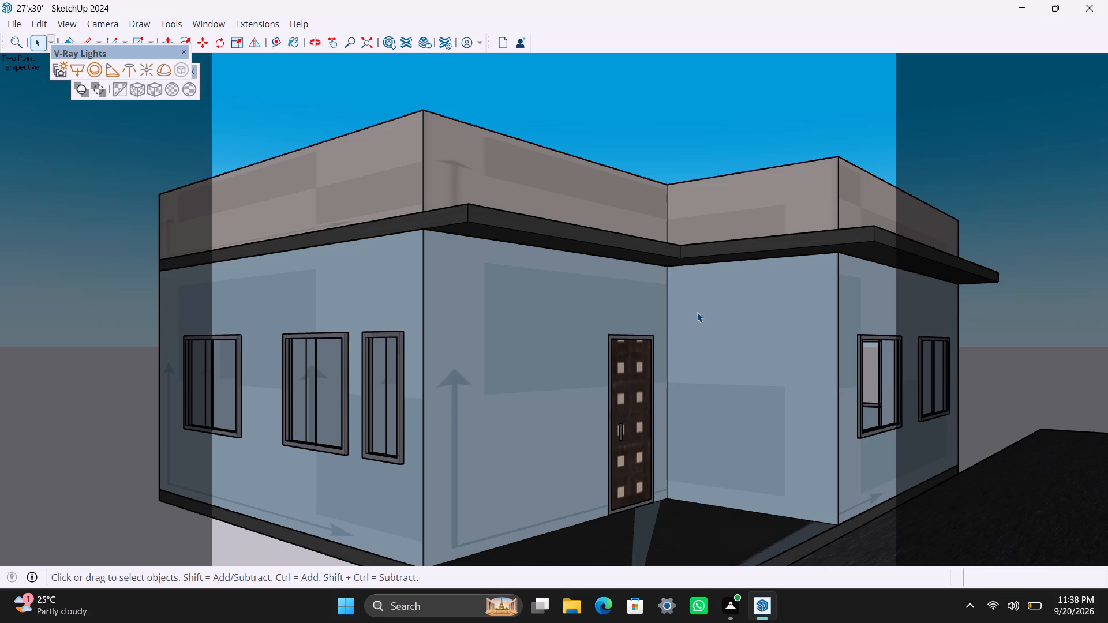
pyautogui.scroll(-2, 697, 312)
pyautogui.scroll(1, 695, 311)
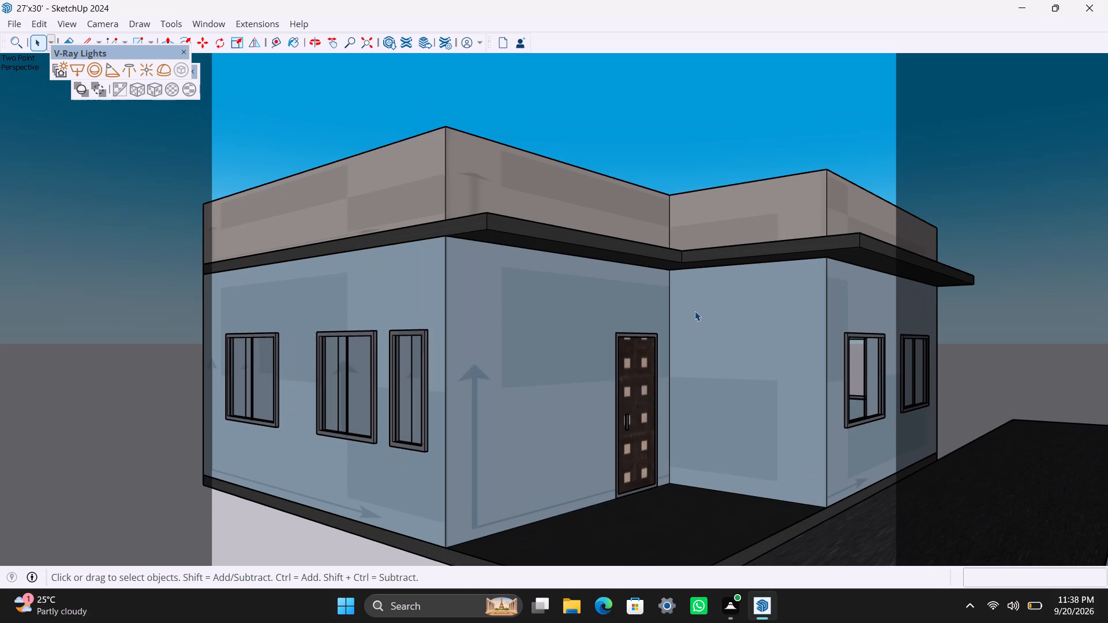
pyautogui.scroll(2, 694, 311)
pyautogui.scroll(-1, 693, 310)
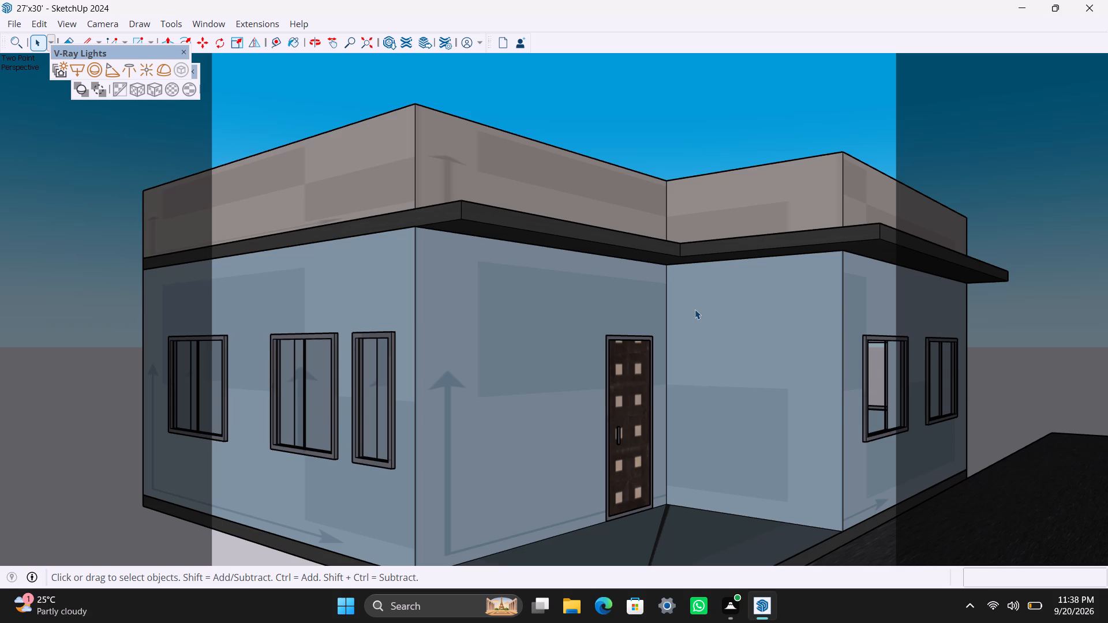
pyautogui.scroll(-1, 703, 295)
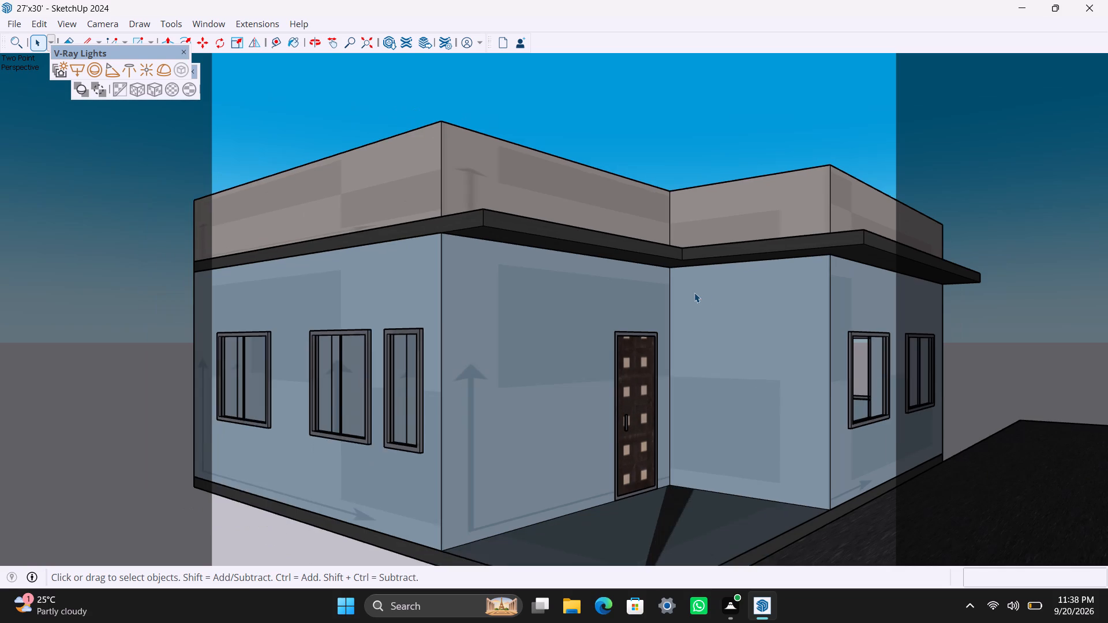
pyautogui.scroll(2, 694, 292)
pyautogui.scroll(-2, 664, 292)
# Save the 27'x30' house model with a corner view turned towards the entrance wall and the whole house inside the render frame.
pyautogui.moveTo(625, 286); pyautogui.dragTo(607, 314, button='middle')
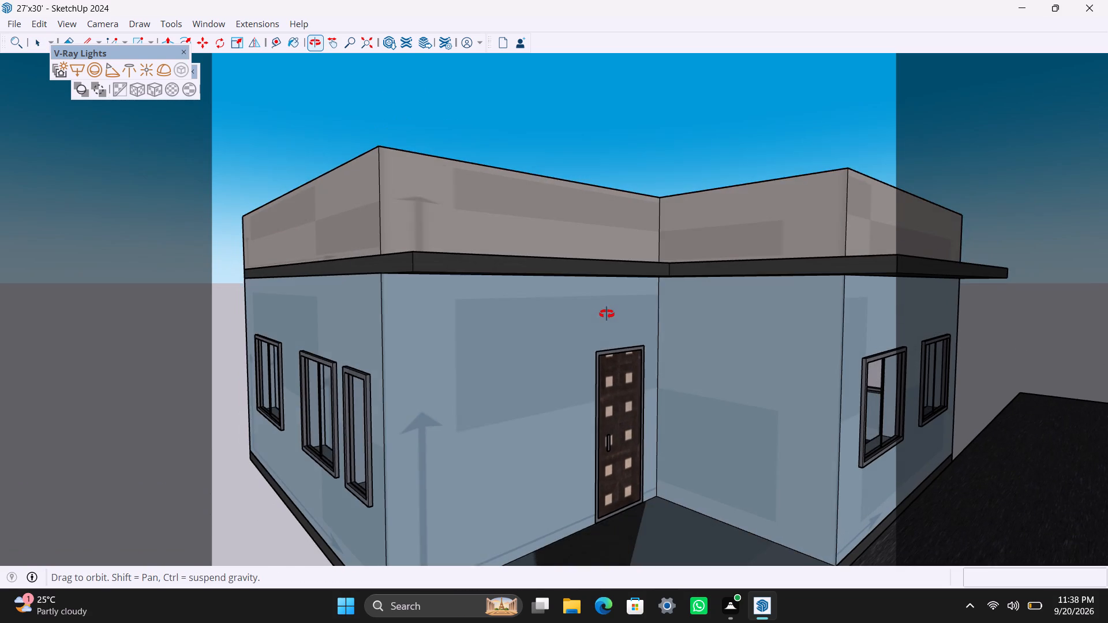
pyautogui.moveTo(607, 314); pyautogui.dragTo(591, 300, button='middle')
pyautogui.scroll(1, 591, 300)
pyautogui.scroll(-2, 591, 300)
pyautogui.scroll(1, 597, 305)
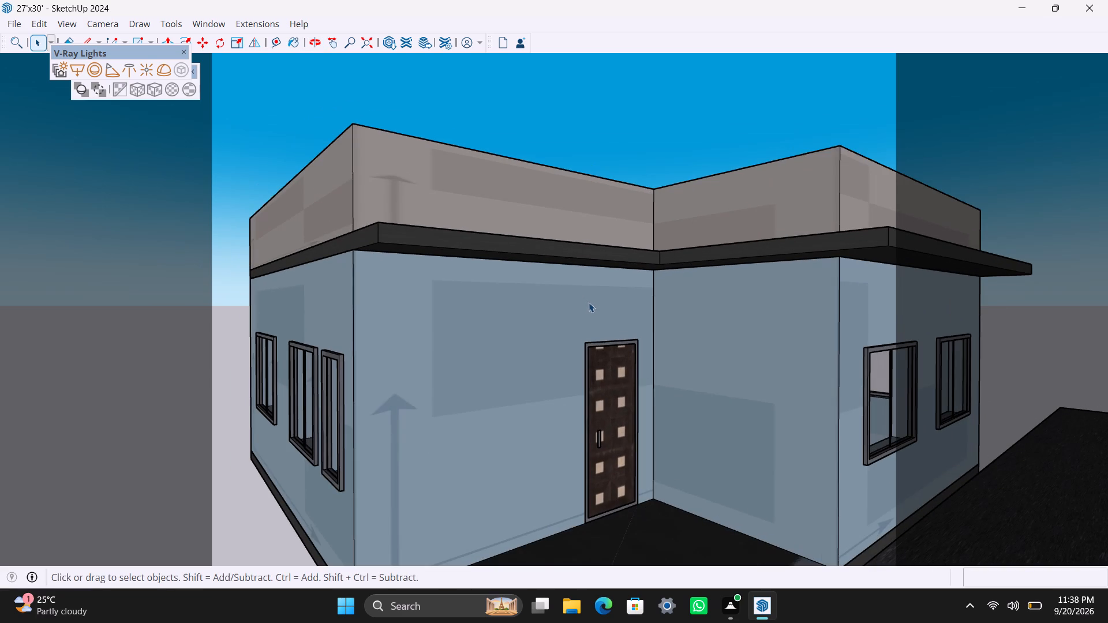
pyautogui.scroll(2, 582, 299)
pyautogui.scroll(-2, 582, 298)
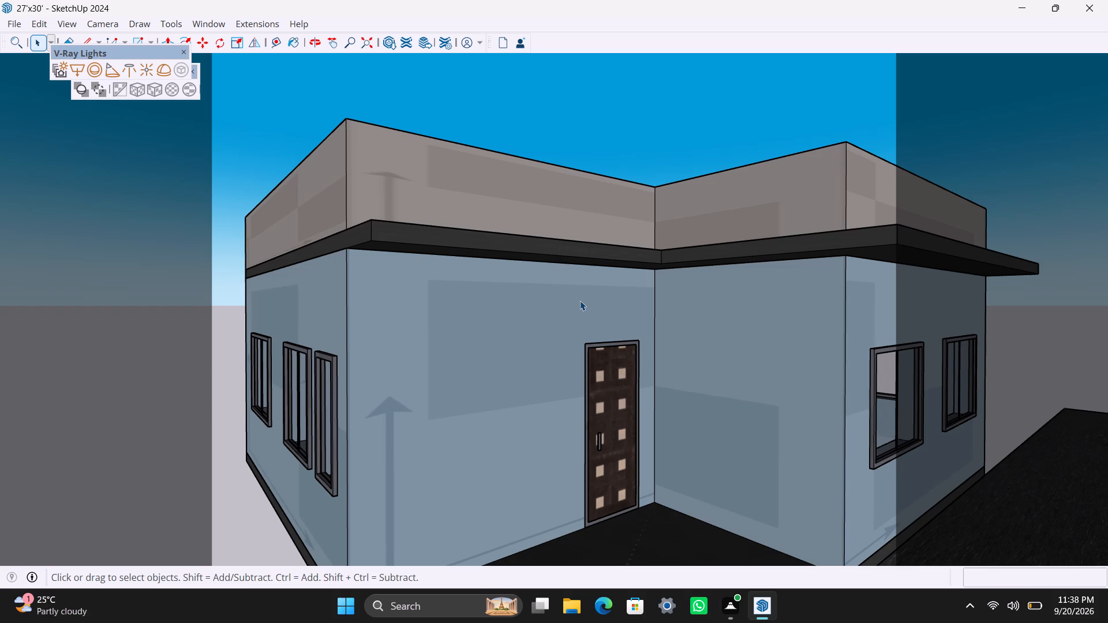
pyautogui.scroll(2, 580, 301)
pyautogui.scroll(-5, 579, 301)
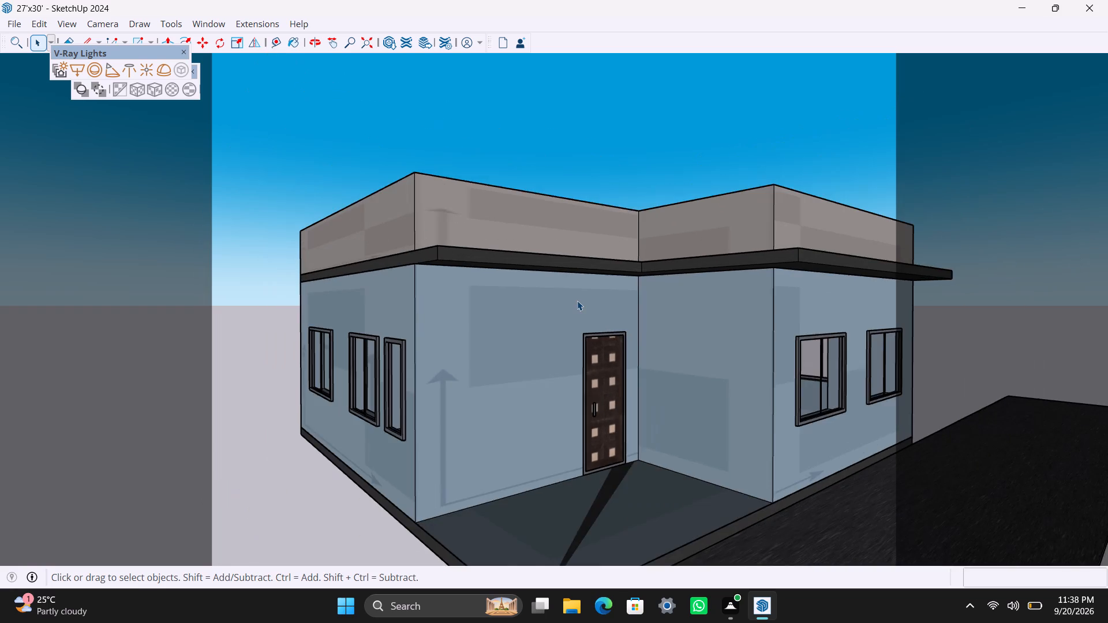
pyautogui.scroll(-2, 576, 301)
pyautogui.scroll(2, 595, 328)
pyautogui.scroll(-3, 597, 339)
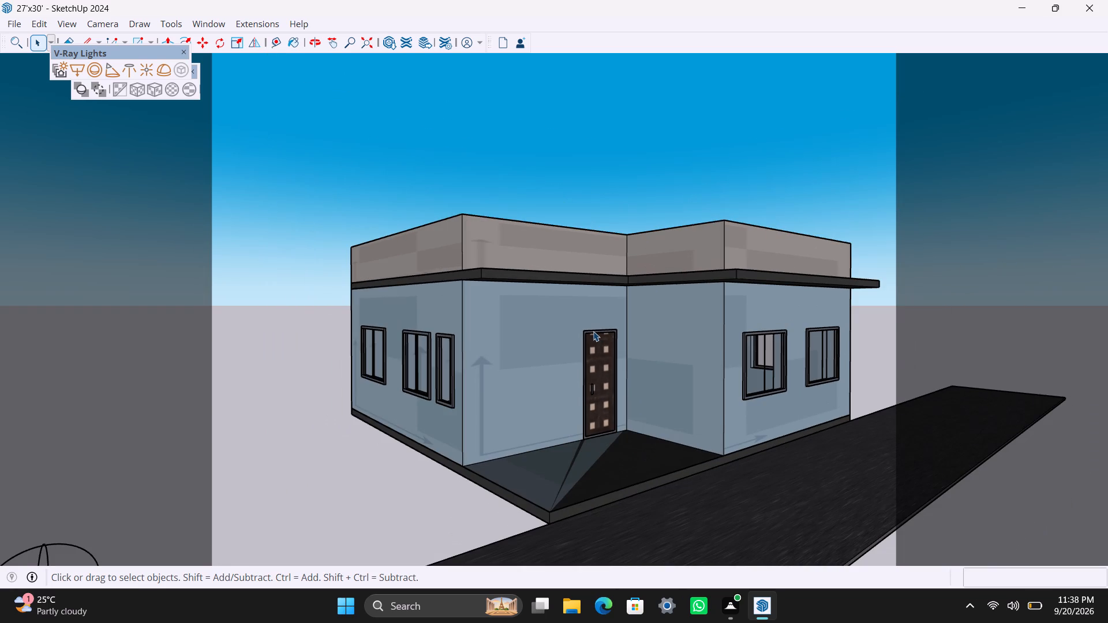
pyautogui.hotkey('ctrl', 's')
# Save the 27'x30' house model with a close view of the entrance door and its adjoining walls.
pyautogui.scroll(5, 593, 328)
pyautogui.scroll(2, 543, 303)
pyautogui.scroll(-2, 543, 303)
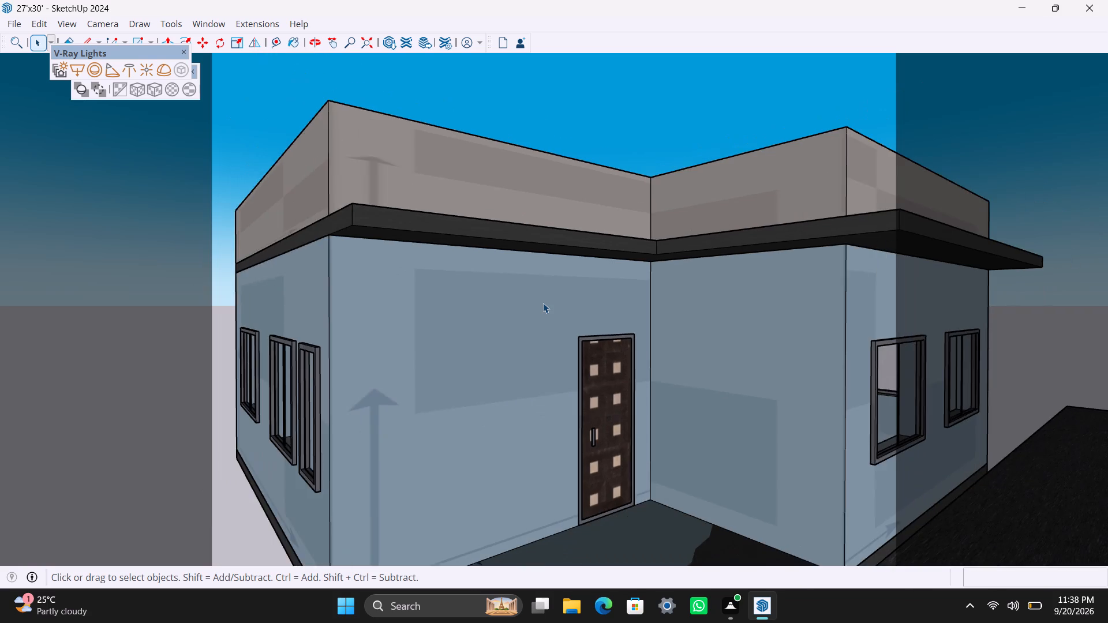
pyautogui.scroll(-2, 543, 303)
pyautogui.scroll(1, 543, 303)
pyautogui.scroll(-3, 543, 303)
pyautogui.scroll(5, 543, 303)
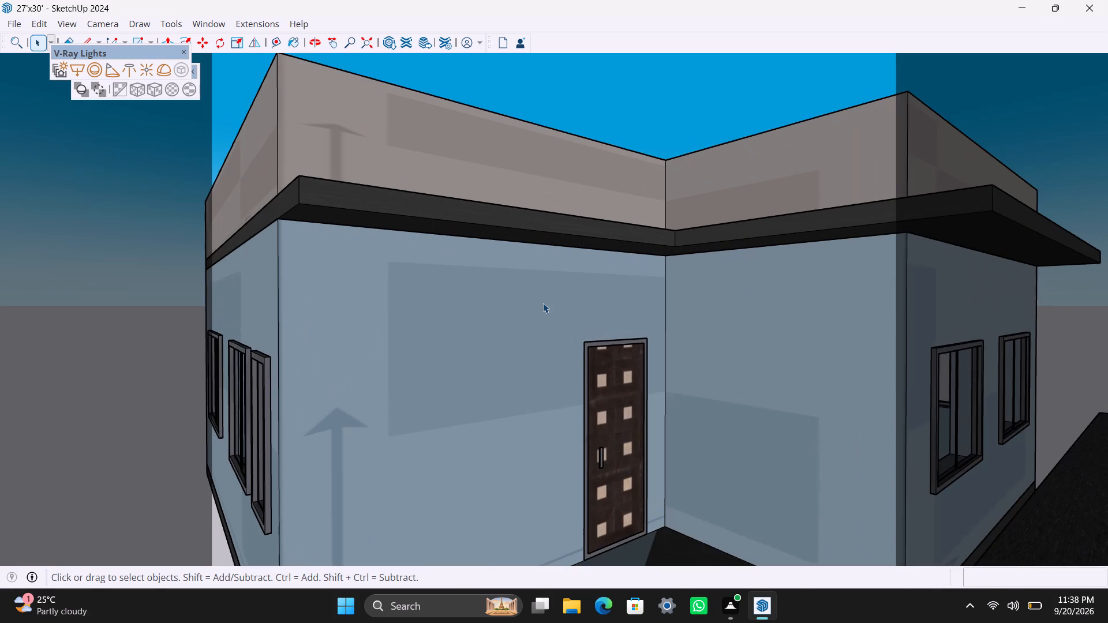
pyautogui.scroll(2, 543, 303)
pyautogui.scroll(-4, 543, 303)
pyautogui.scroll(3, 543, 303)
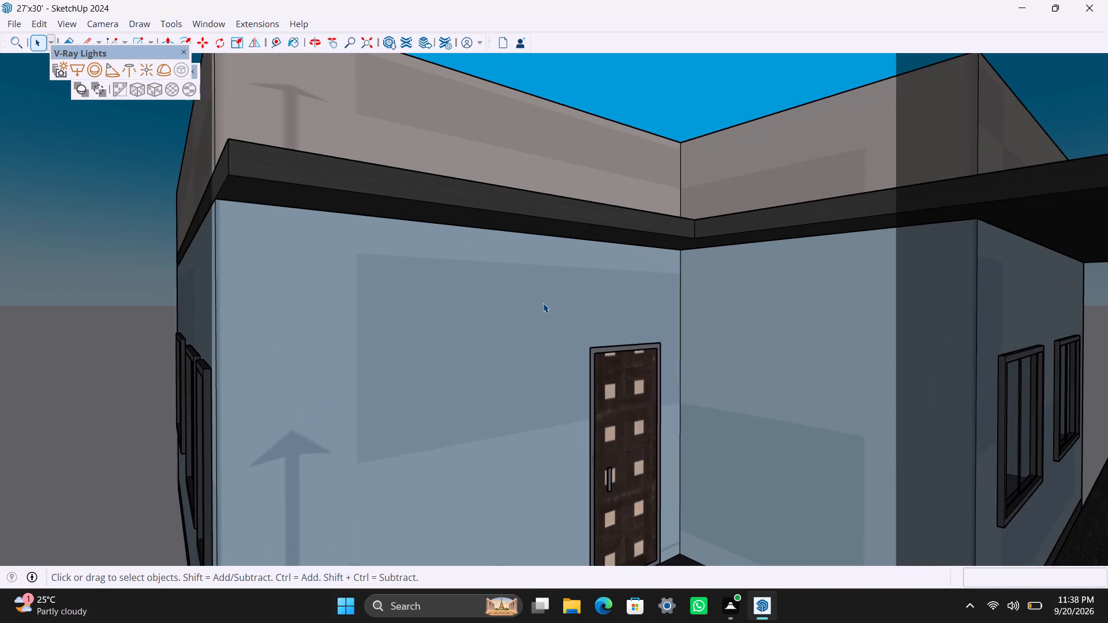
pyautogui.scroll(-1, 543, 303)
pyautogui.hotkey('ctrl', 's')
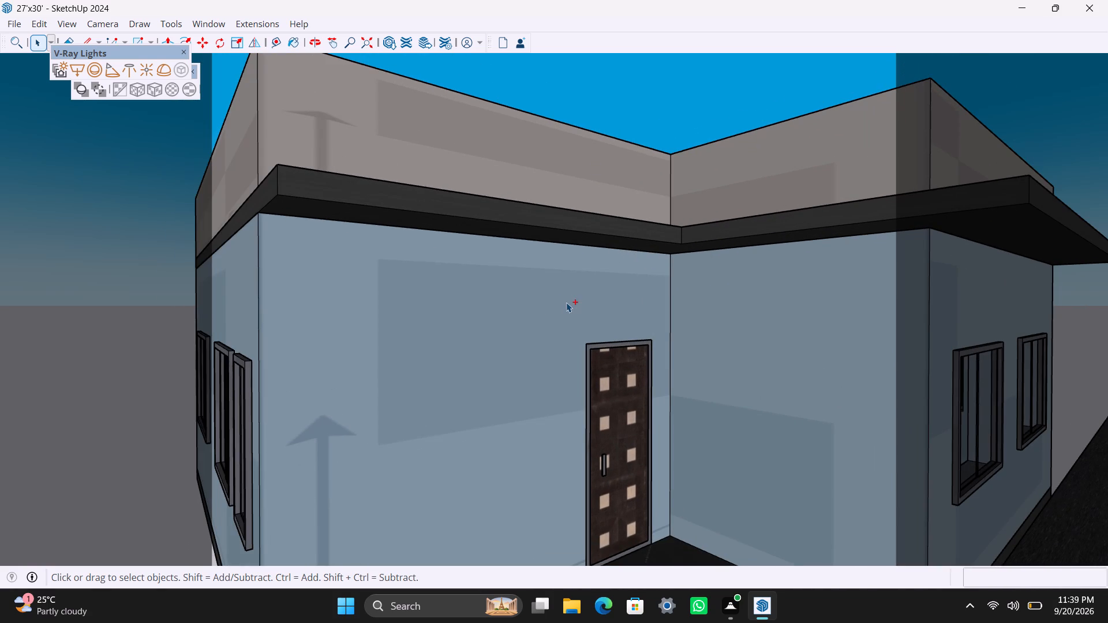
pyautogui.hotkey('ctrl', 's')
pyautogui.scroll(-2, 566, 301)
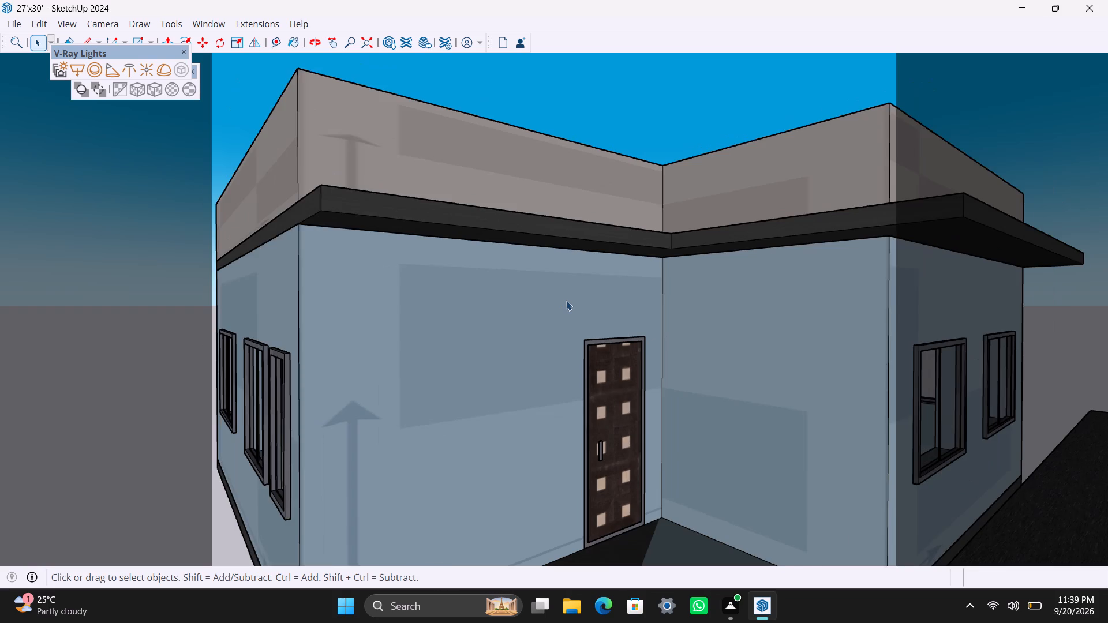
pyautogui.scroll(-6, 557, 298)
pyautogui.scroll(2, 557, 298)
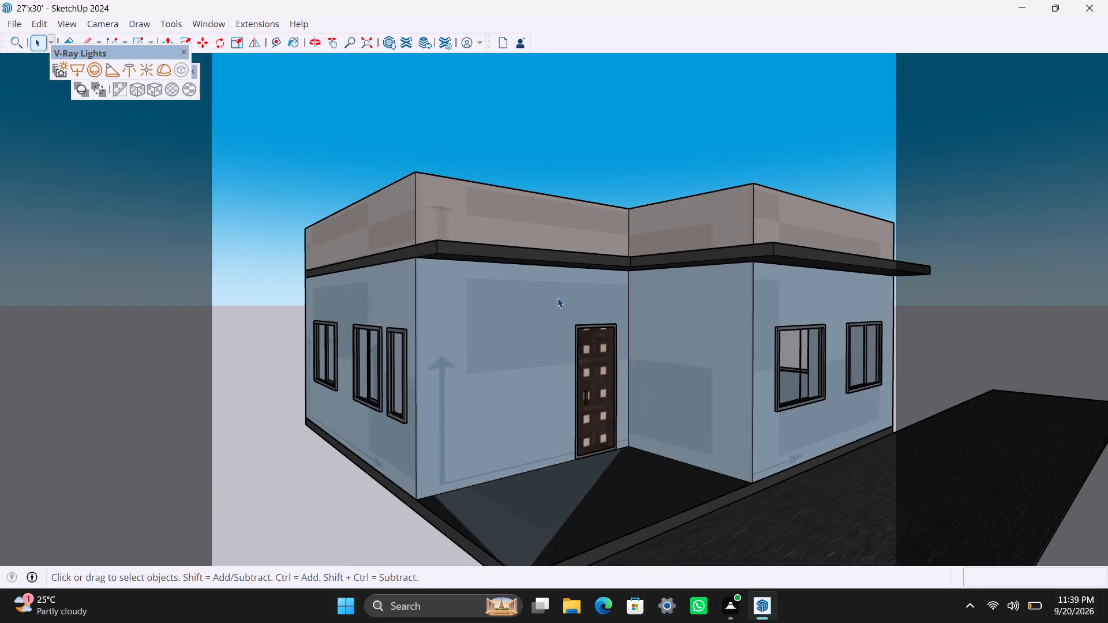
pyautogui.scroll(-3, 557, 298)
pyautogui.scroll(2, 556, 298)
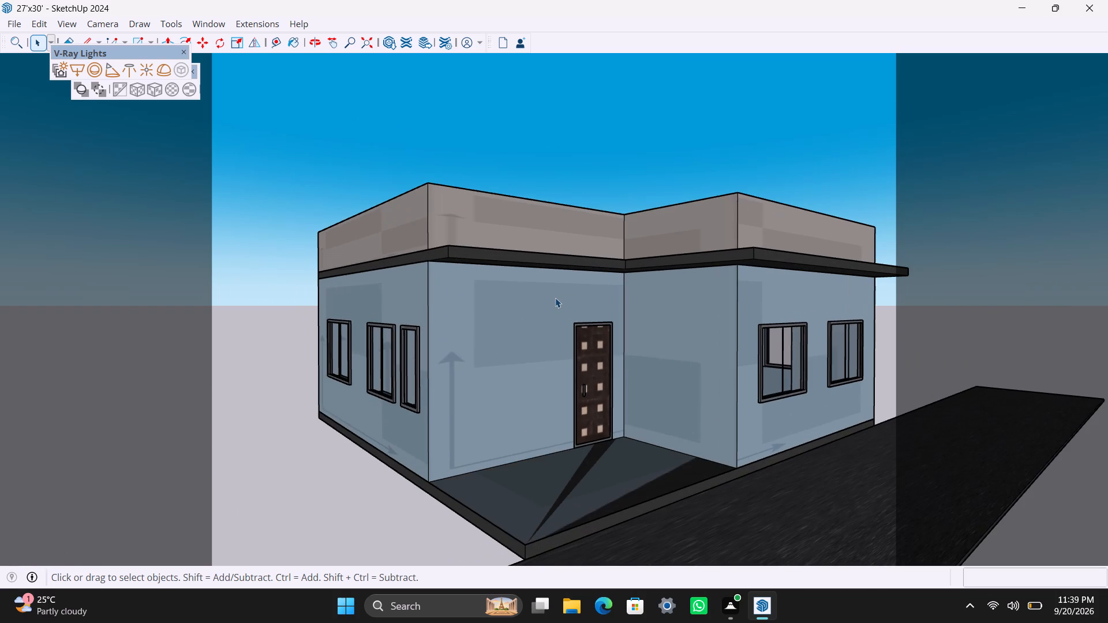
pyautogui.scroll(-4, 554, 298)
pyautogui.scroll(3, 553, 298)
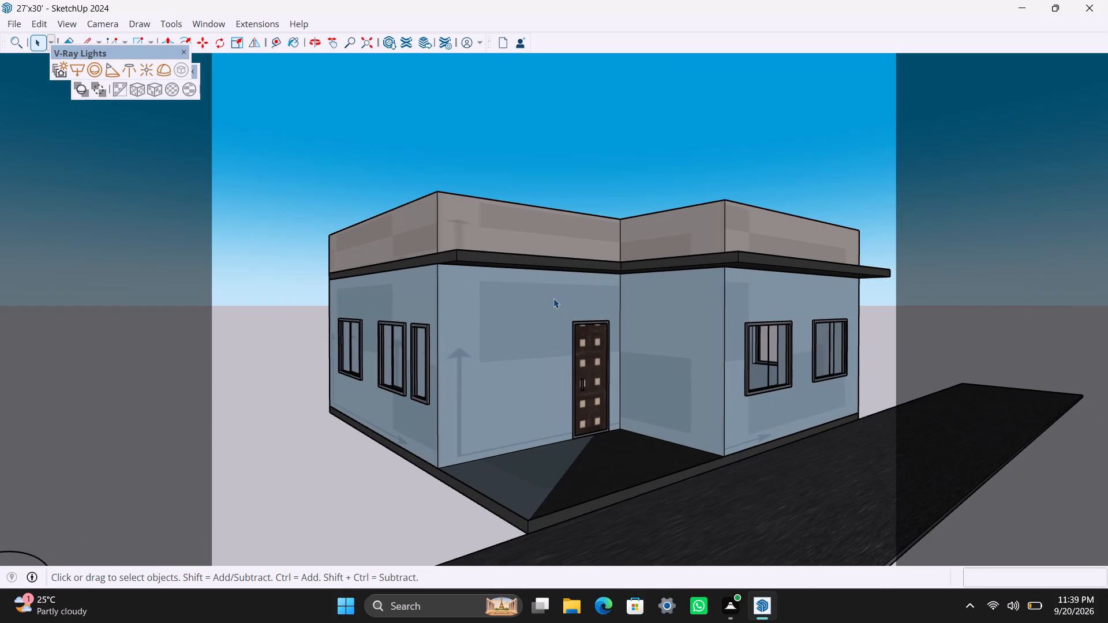
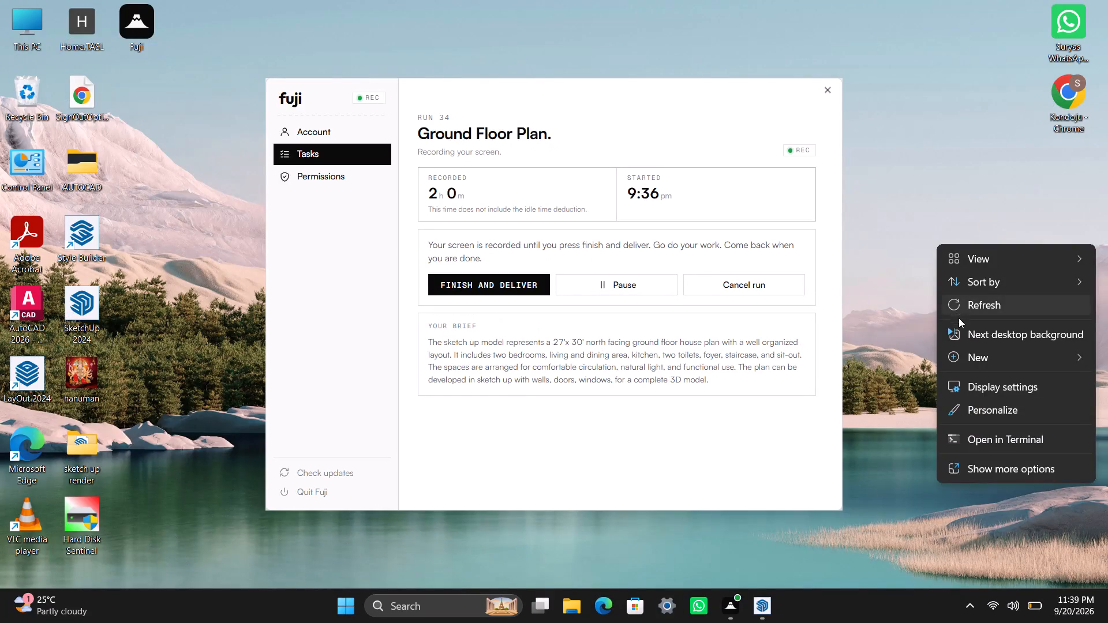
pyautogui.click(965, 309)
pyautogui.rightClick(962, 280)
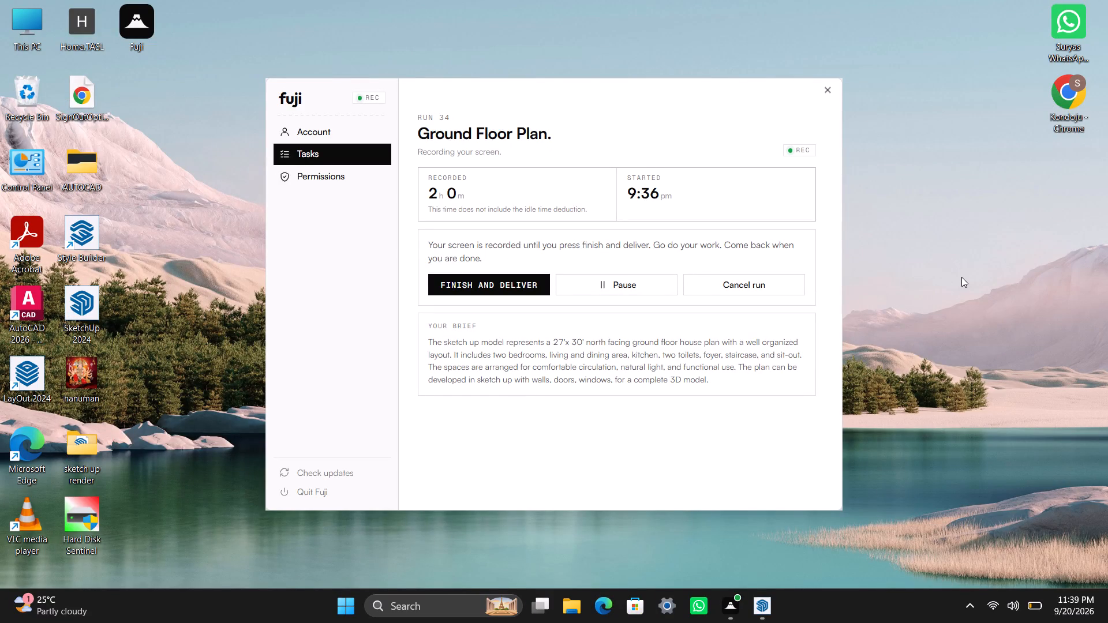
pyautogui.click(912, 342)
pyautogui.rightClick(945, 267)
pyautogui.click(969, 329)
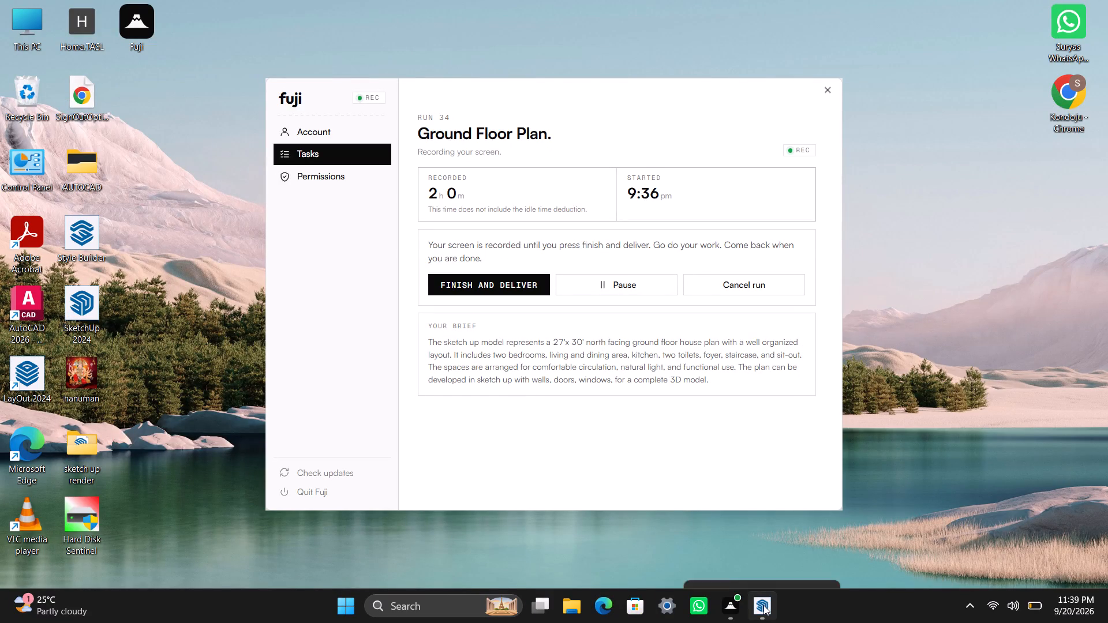
# Switch to the 27'x30' house model in SketchUp and close the Chaos Cosmos Browser.
pyautogui.click(763, 605)
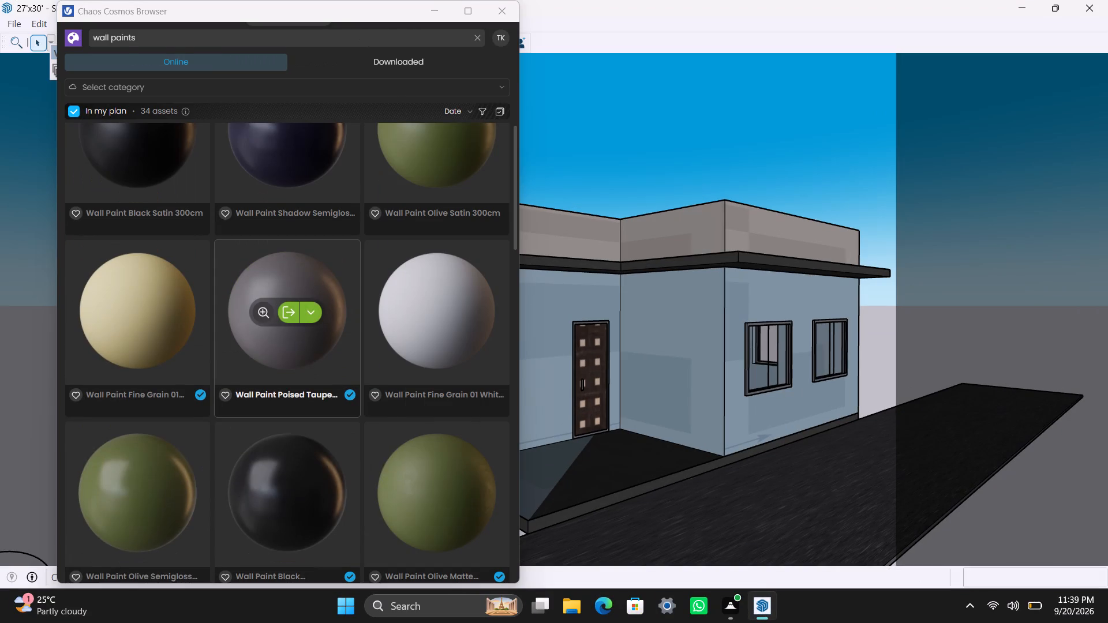
pyautogui.click(504, 7)
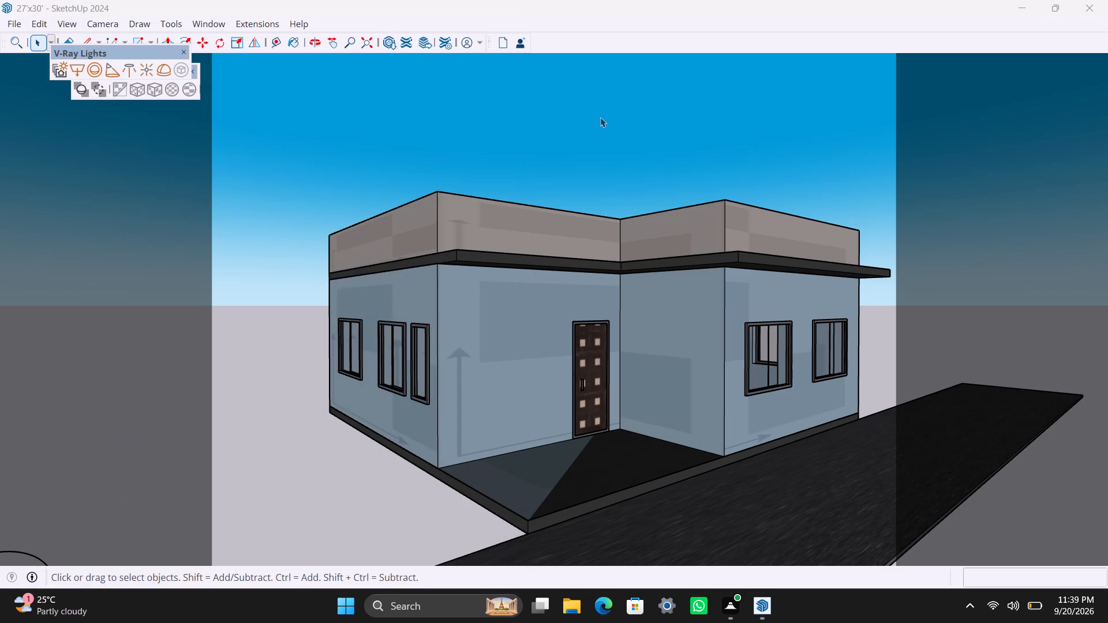
# Save the 27'x30' house model with its current corner view and close SketchUp.
pyautogui.hotkey('ctrl', 's')
pyautogui.click(1092, 5)
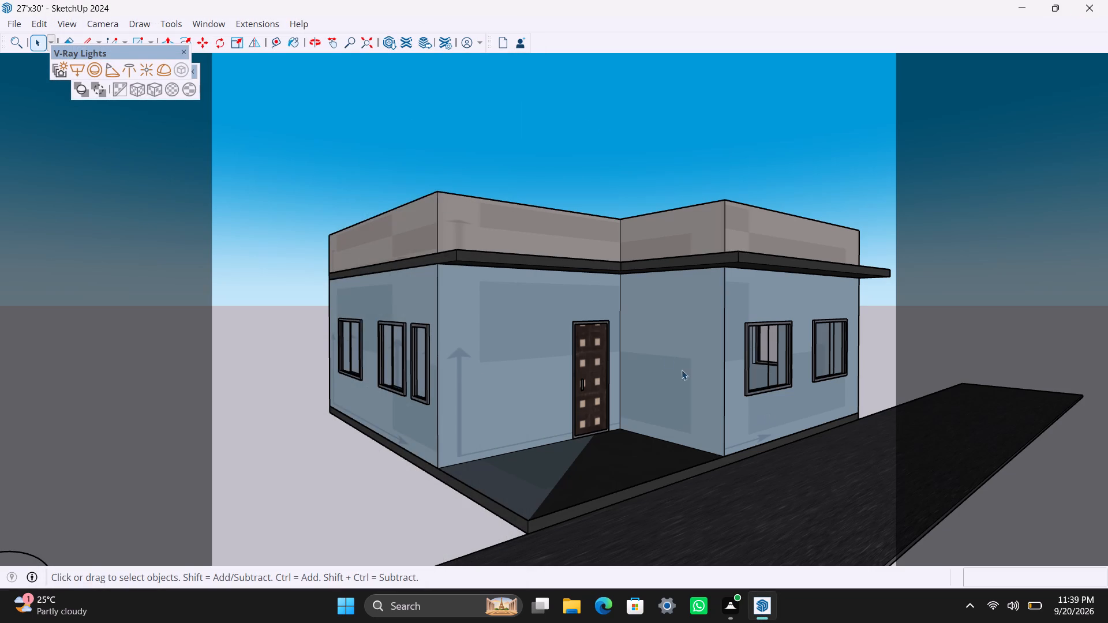